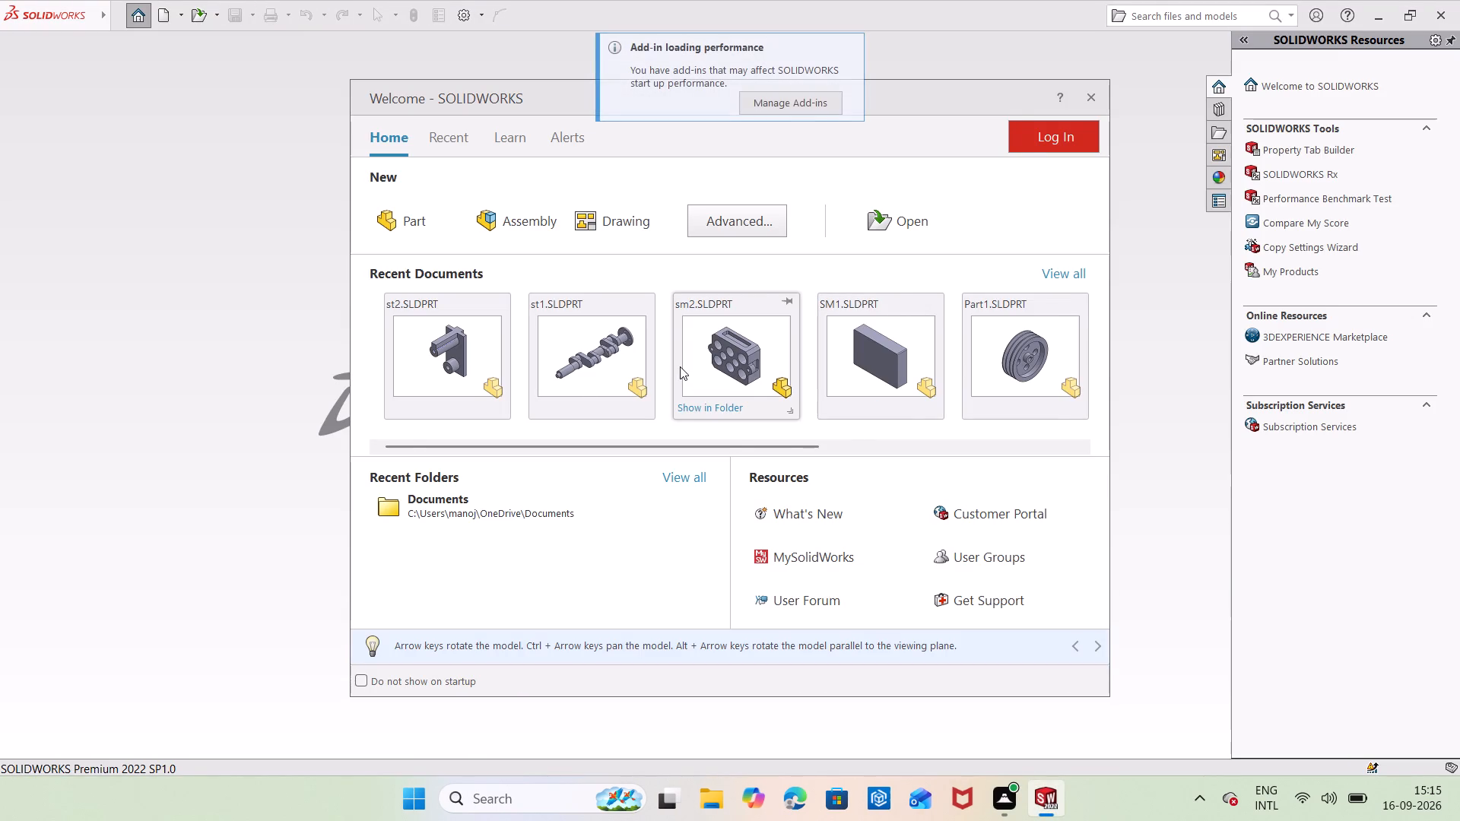
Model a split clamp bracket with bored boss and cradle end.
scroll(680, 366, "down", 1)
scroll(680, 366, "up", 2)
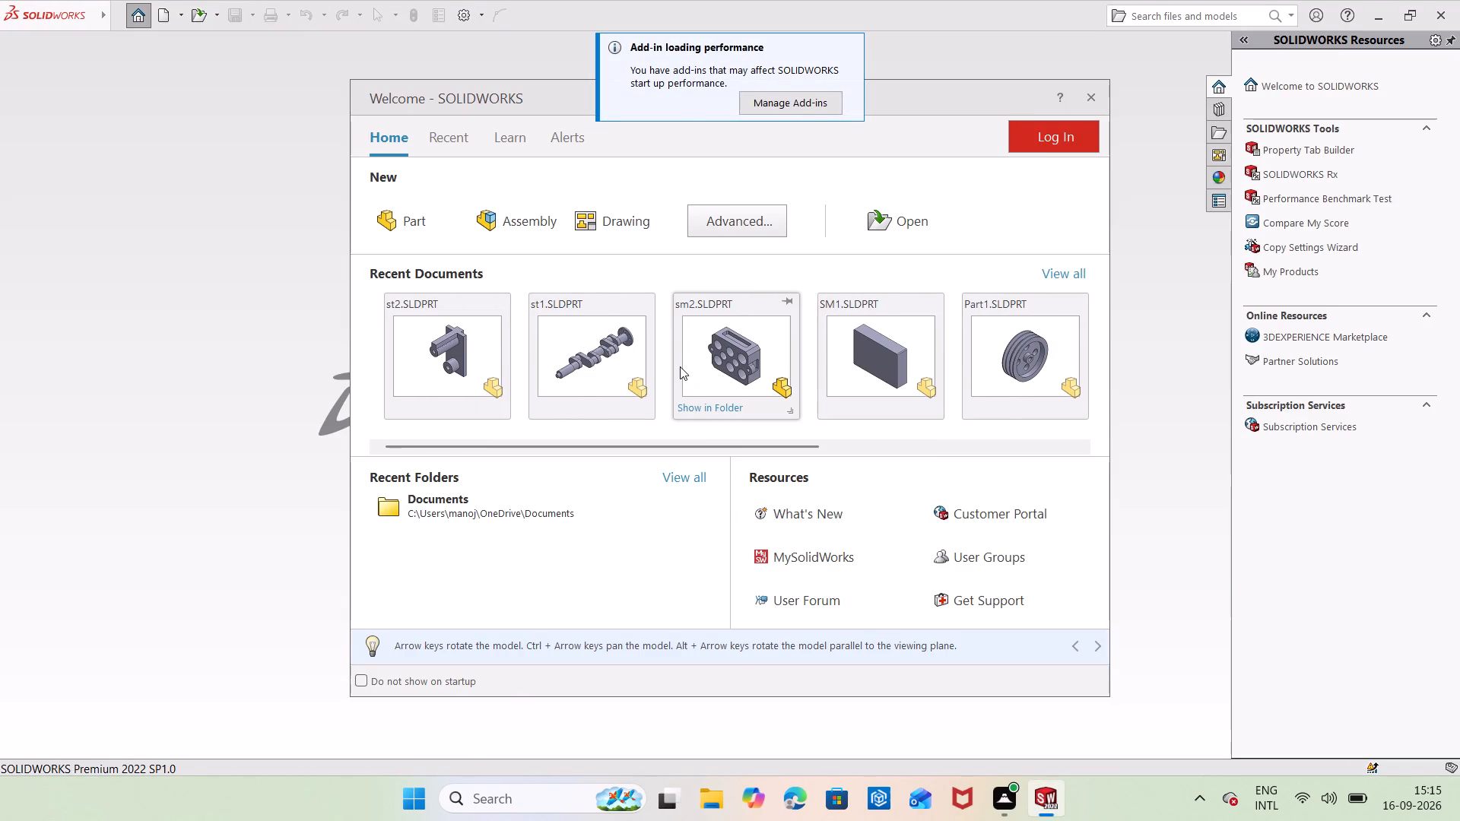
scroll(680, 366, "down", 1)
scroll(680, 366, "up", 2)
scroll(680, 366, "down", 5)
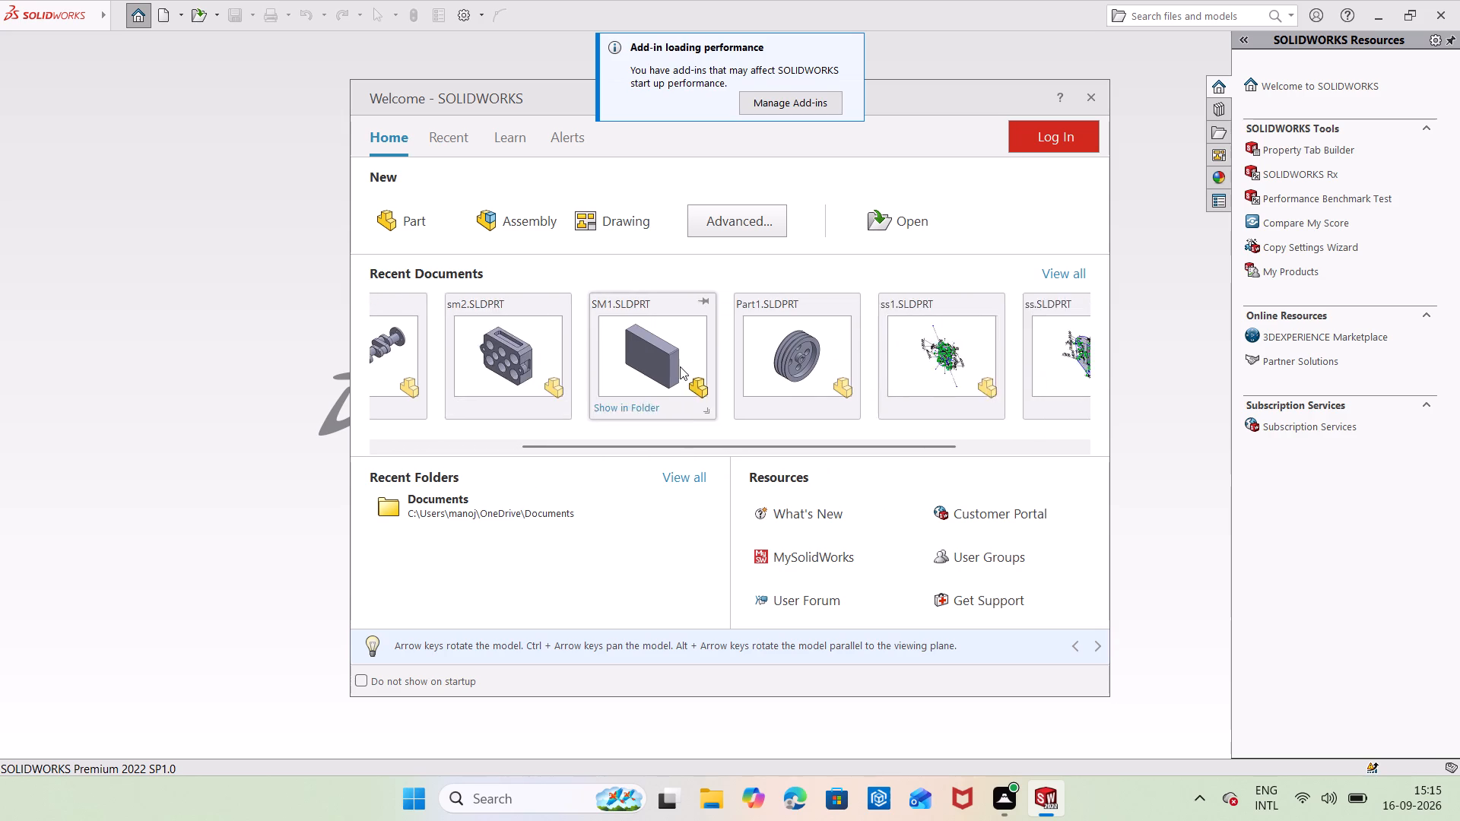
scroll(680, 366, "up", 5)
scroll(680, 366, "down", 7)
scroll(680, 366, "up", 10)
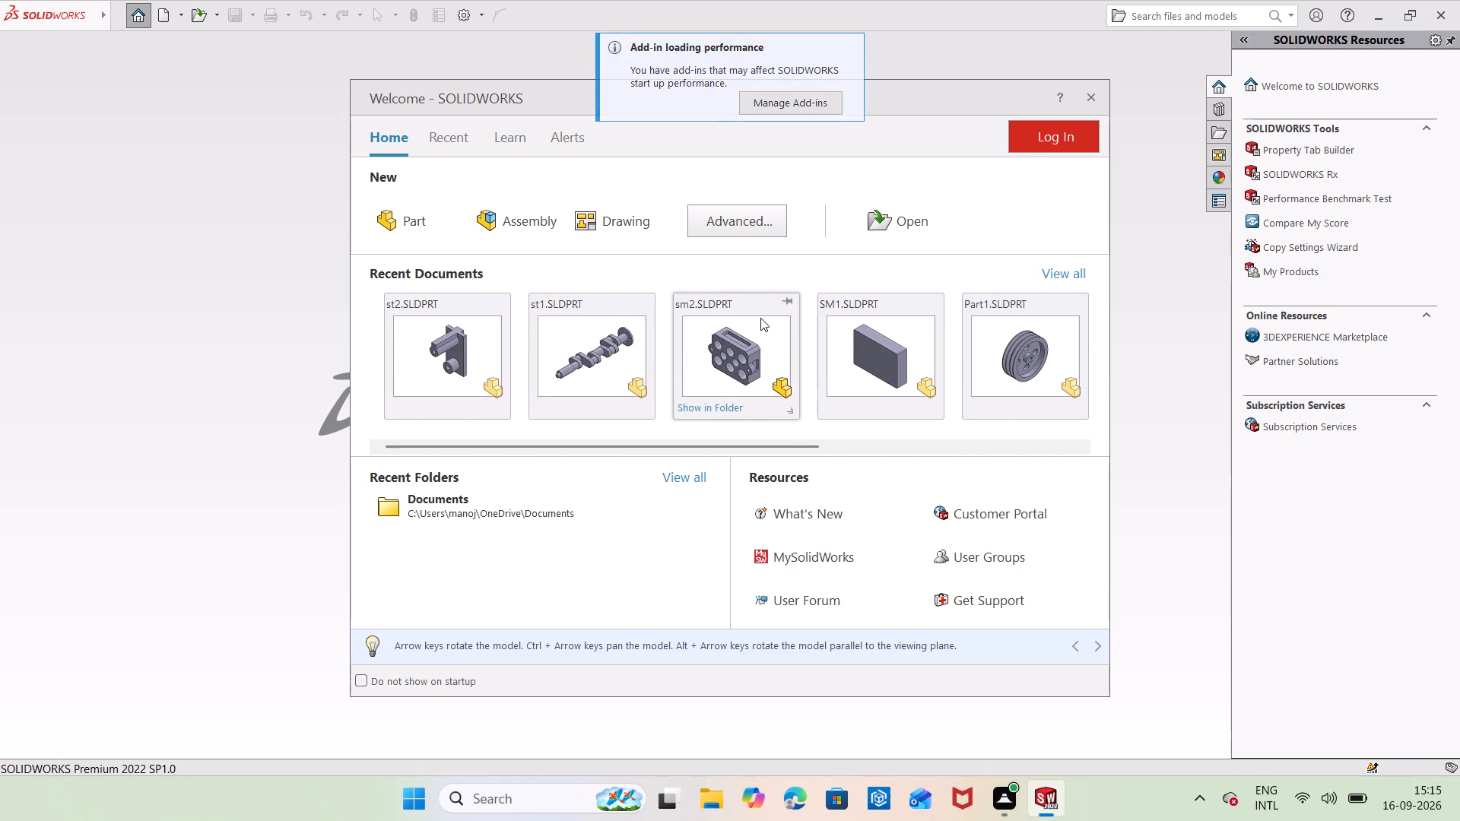
Create a new part document.
left_click(455, 244)
left_click(422, 228)
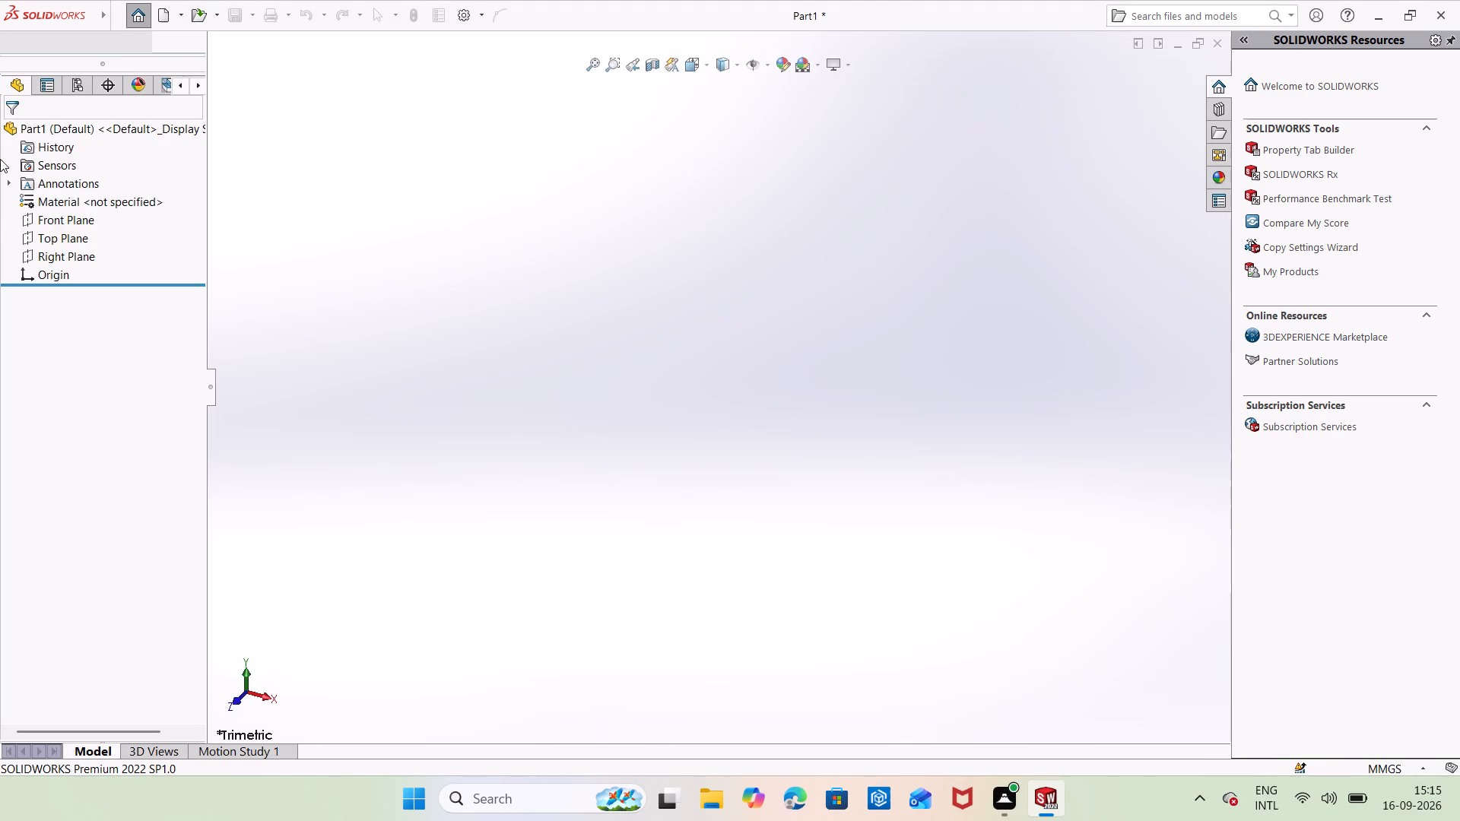
Start a new sketch on the Front Plane.
right_click(59, 224)
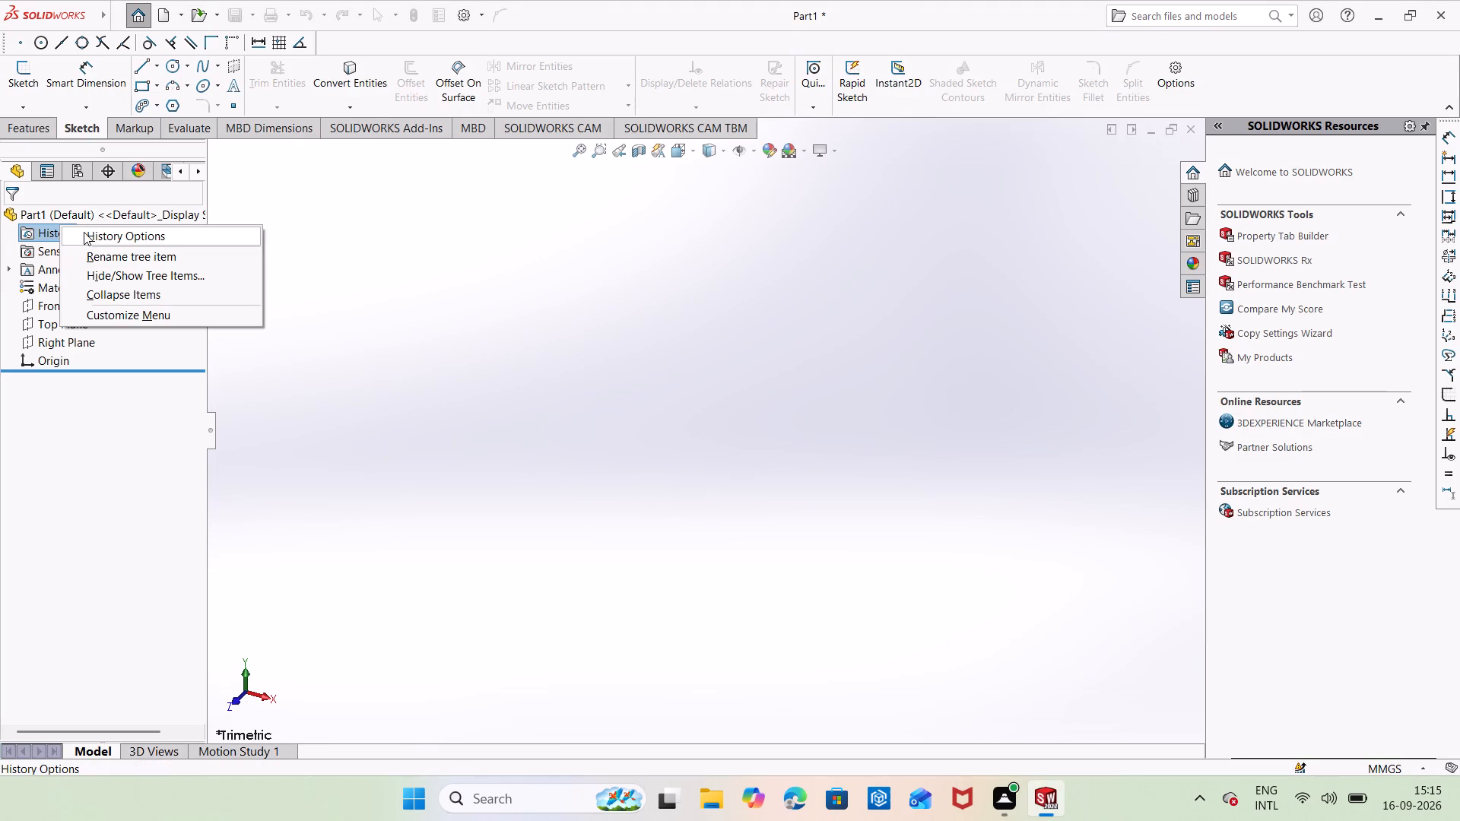
left_click(346, 281)
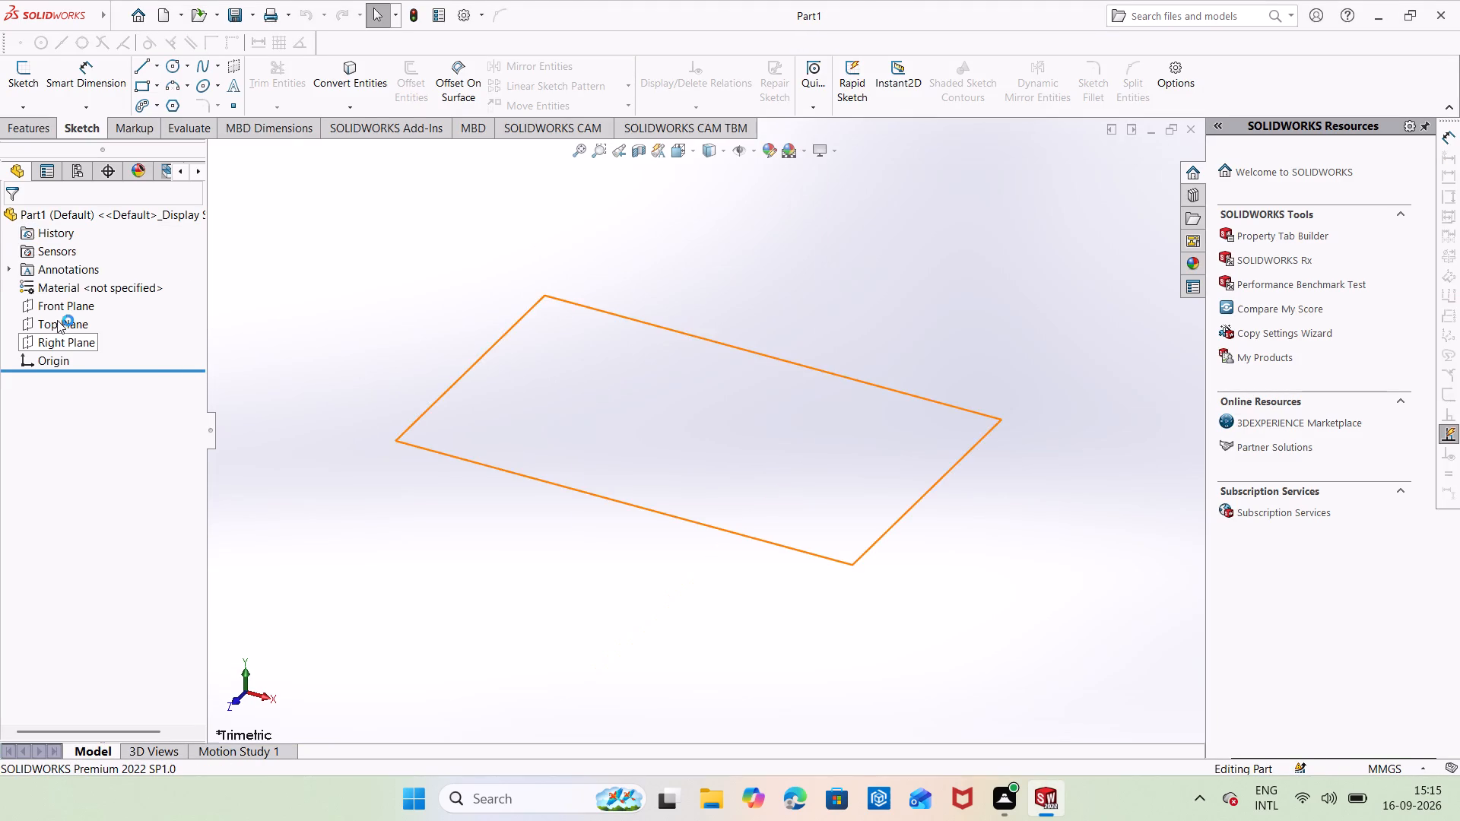
left_click(54, 303)
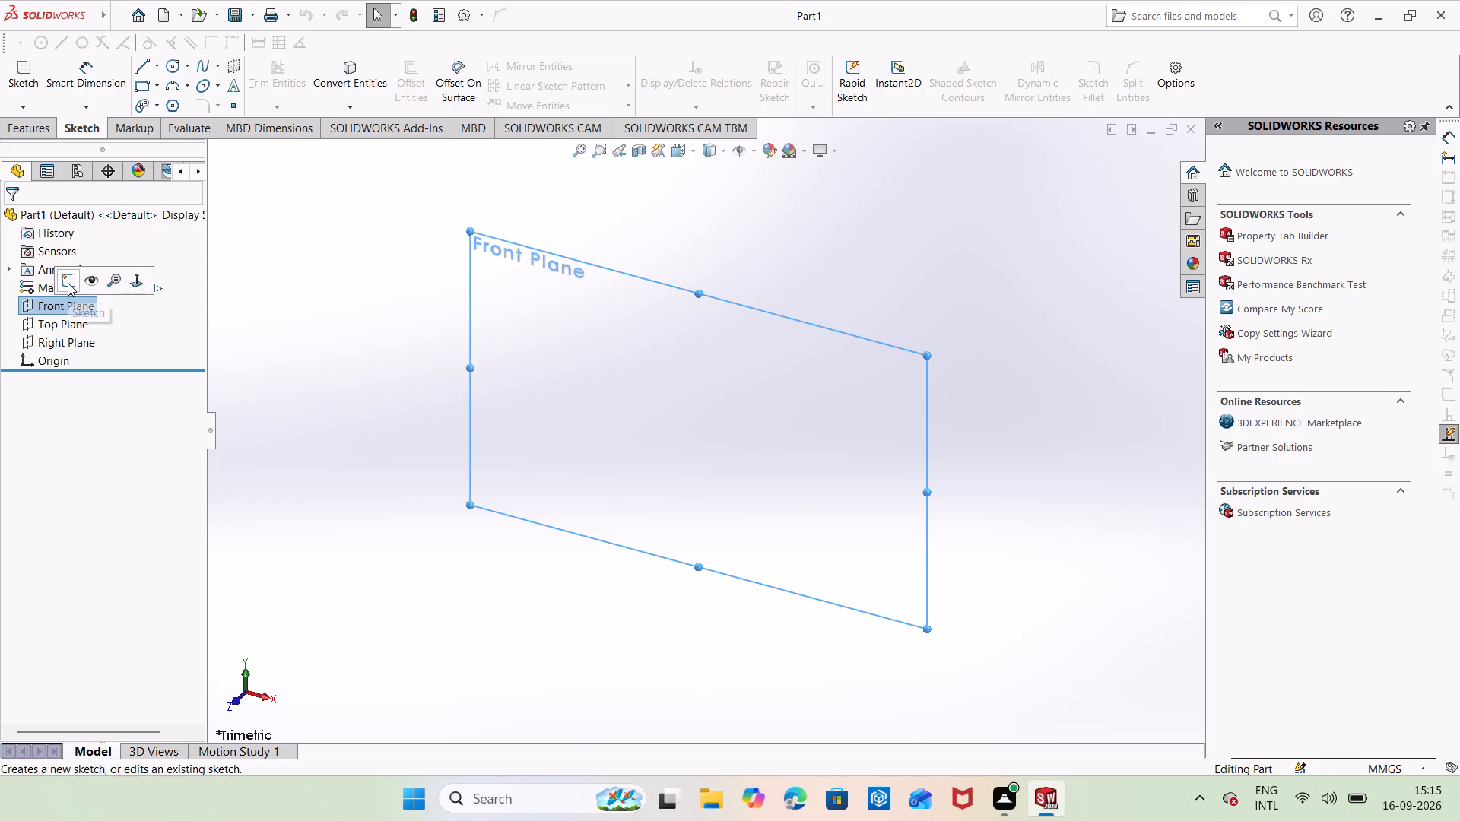
left_click(68, 281)
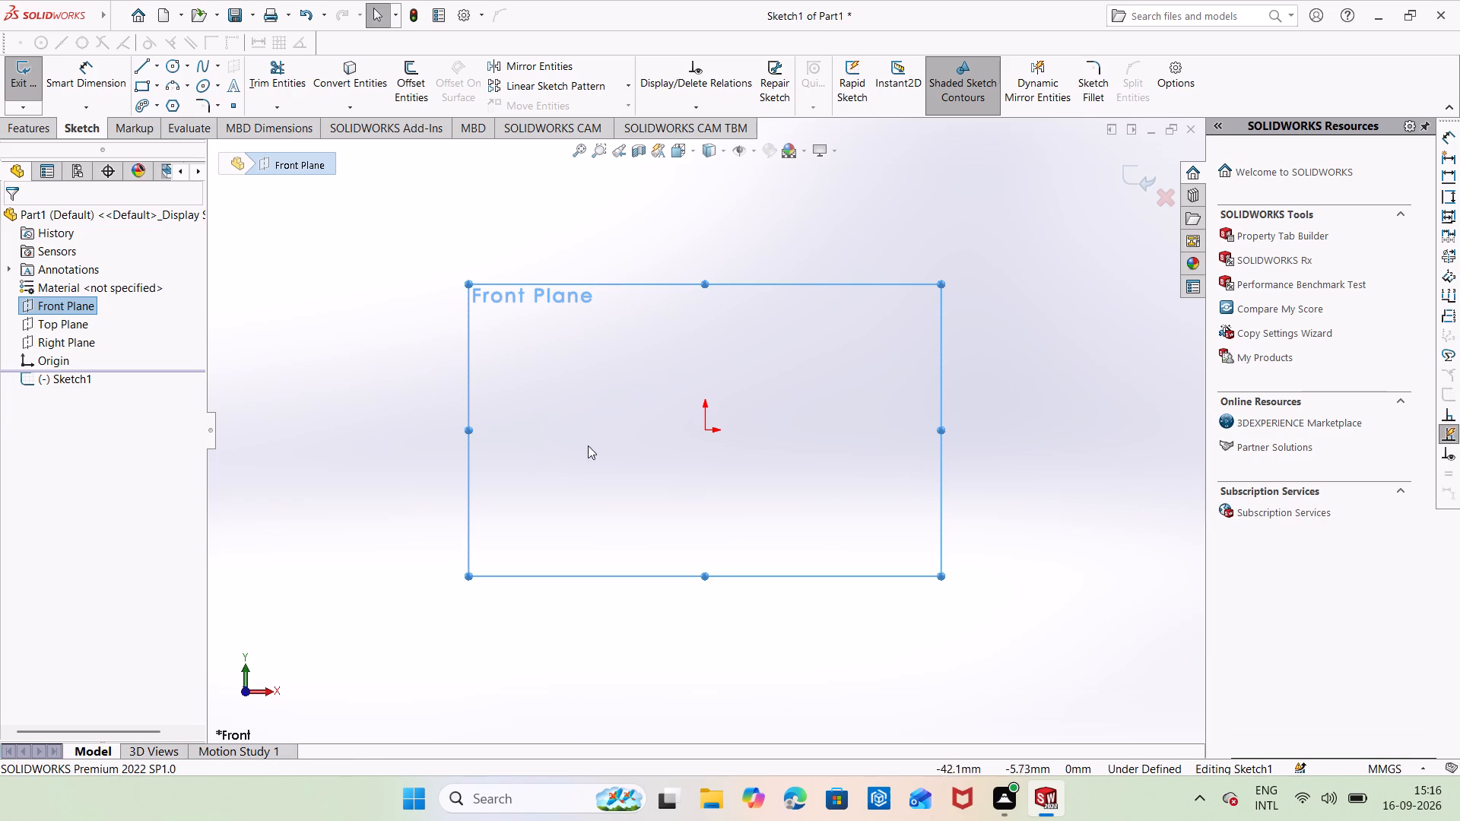
left_click(616, 338)
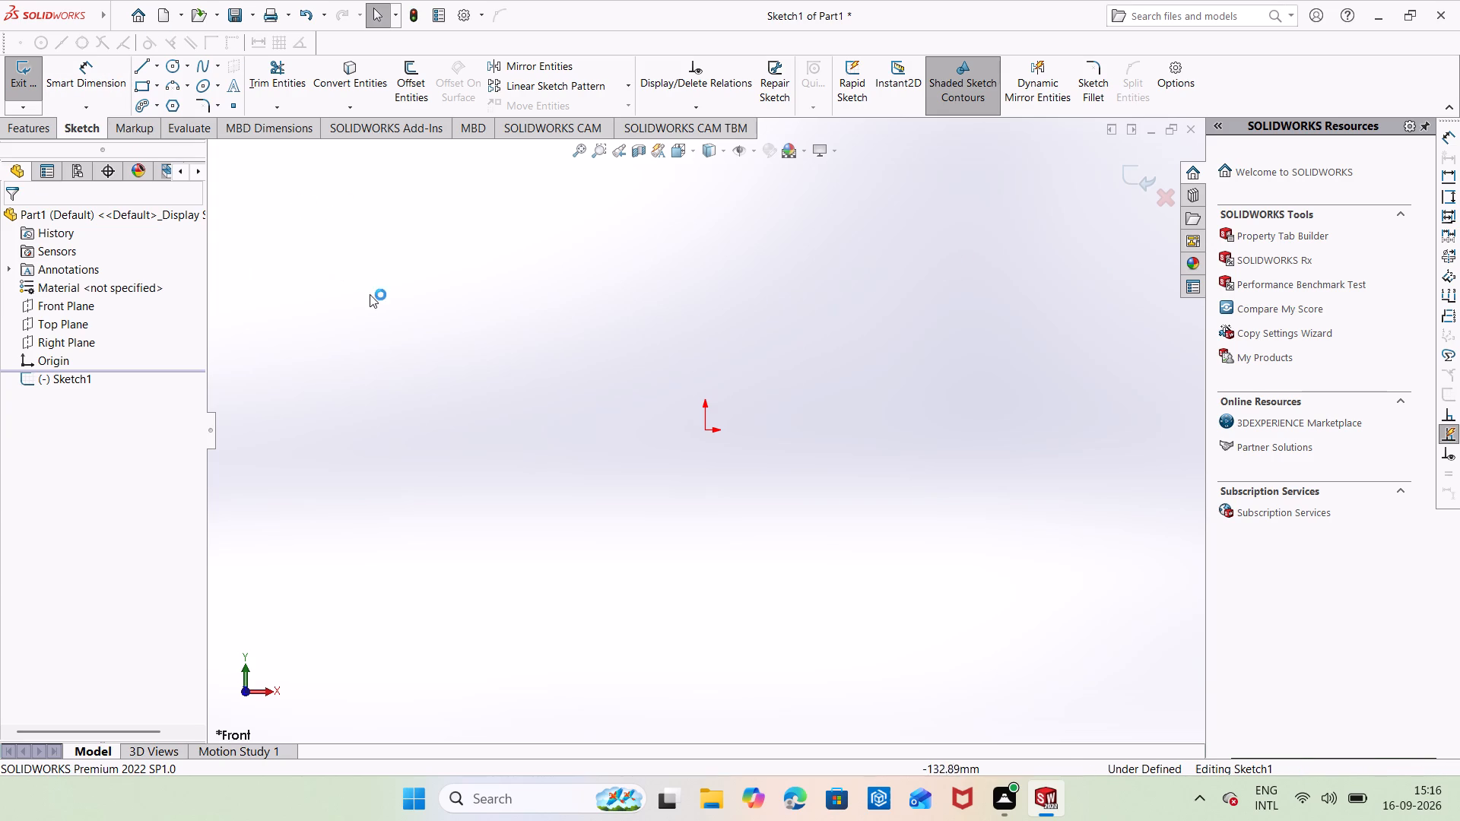
Sketch a closed twelve-line cross outline starting and ending at the origin, with the first upright edge about 41 mm long.
left_click(140, 71)
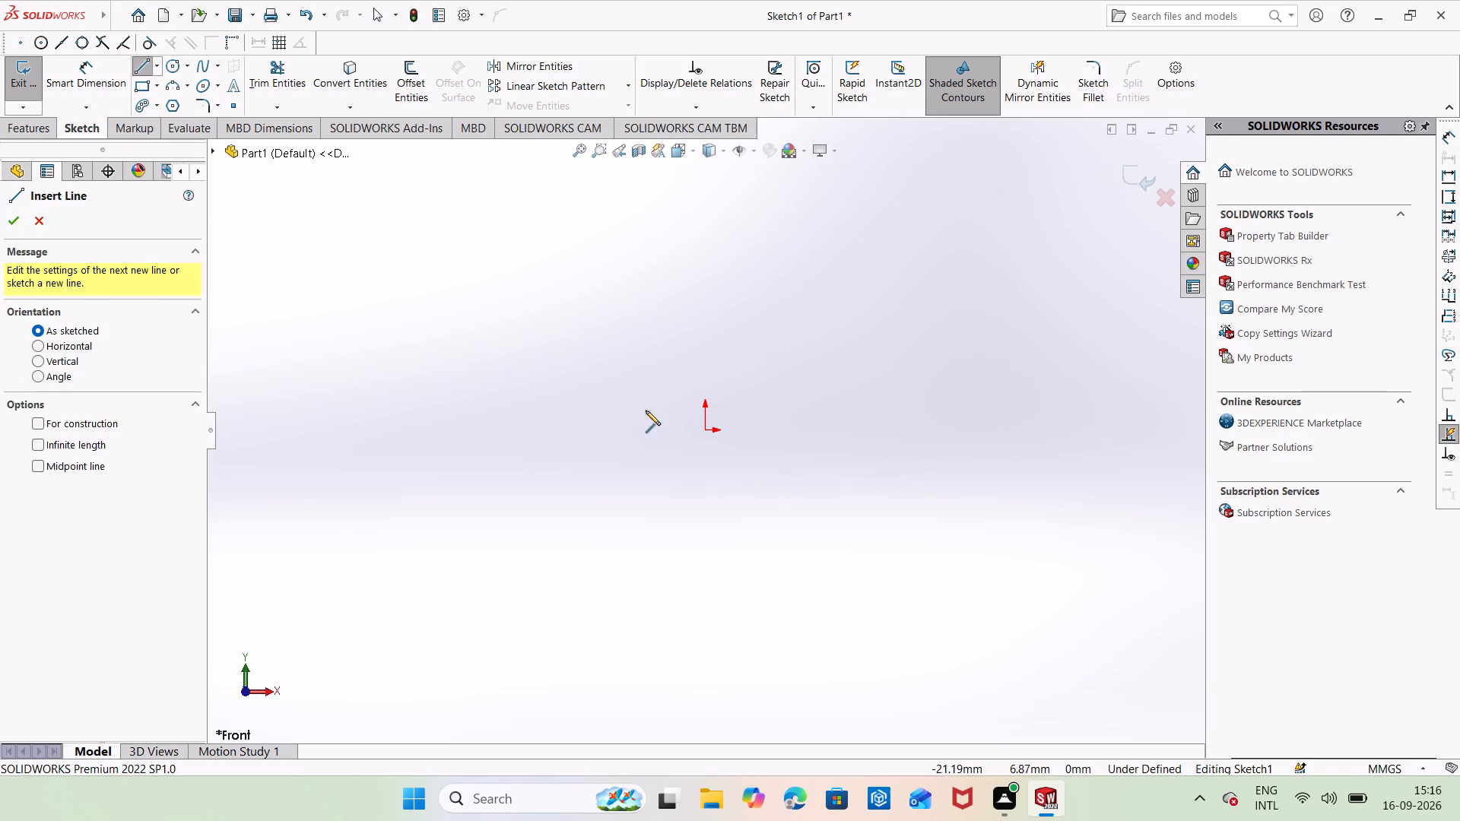
left_click(704, 432)
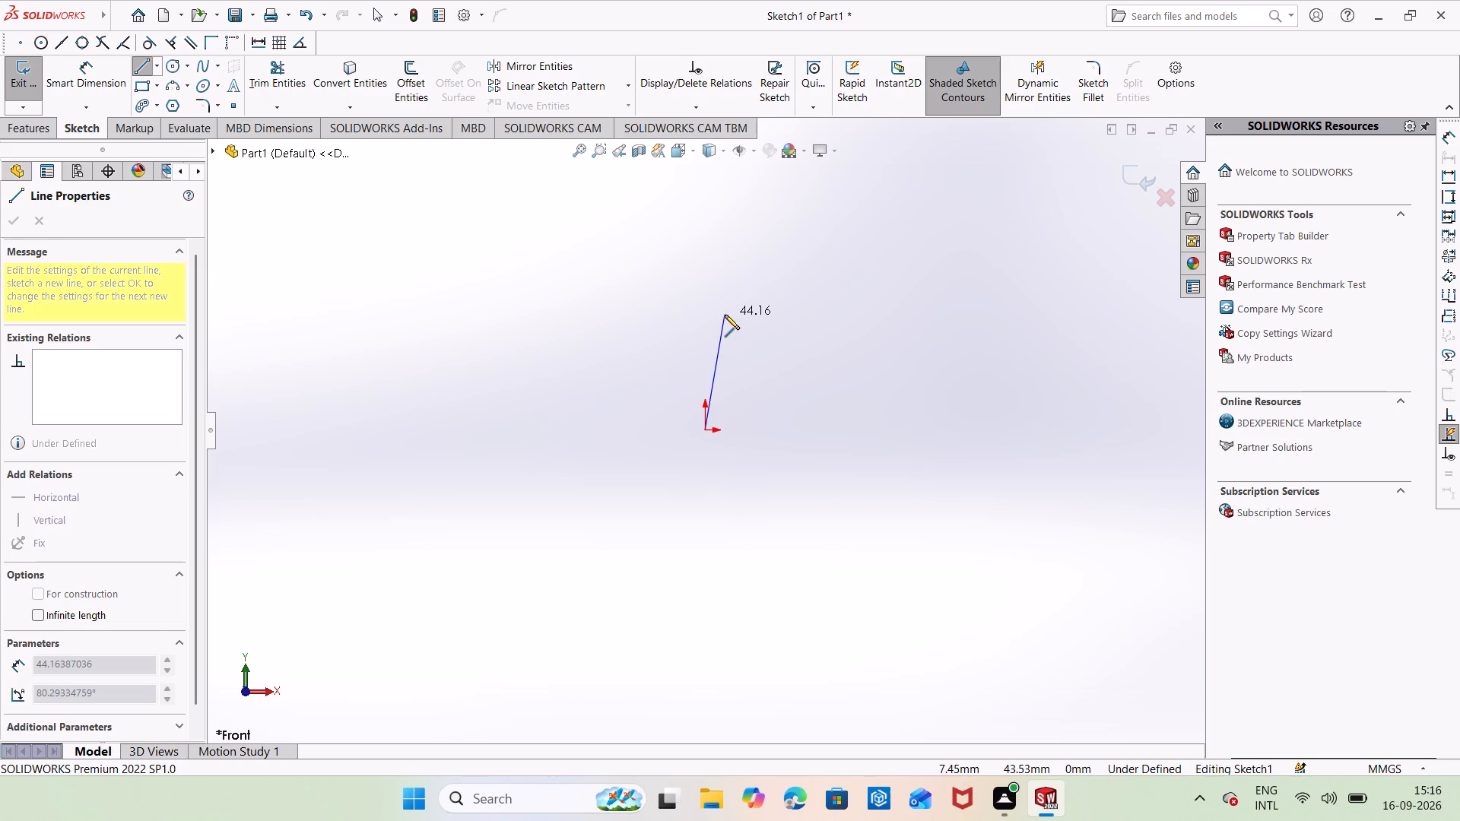
left_click(711, 322)
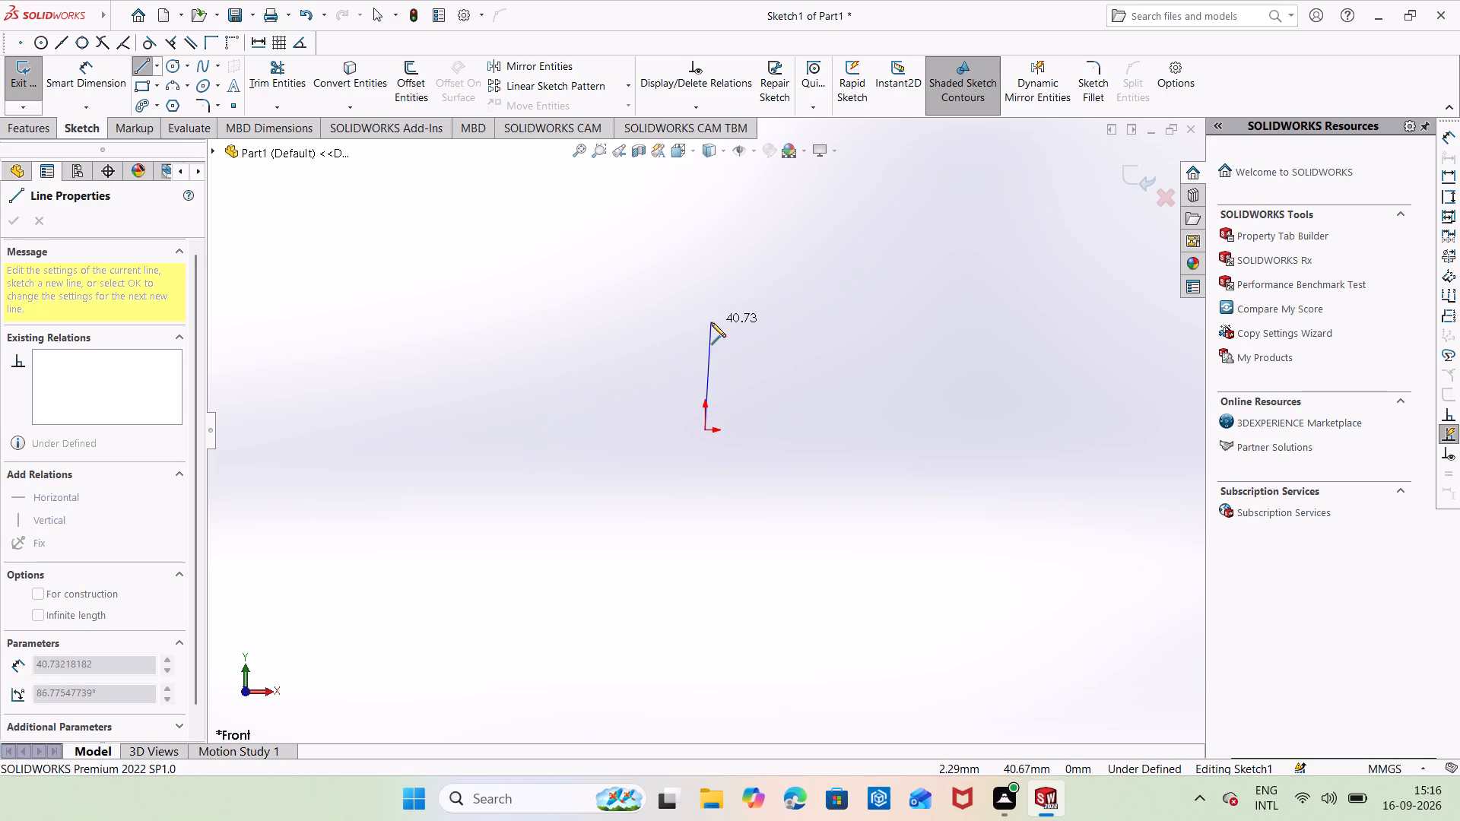
left_click(838, 328)
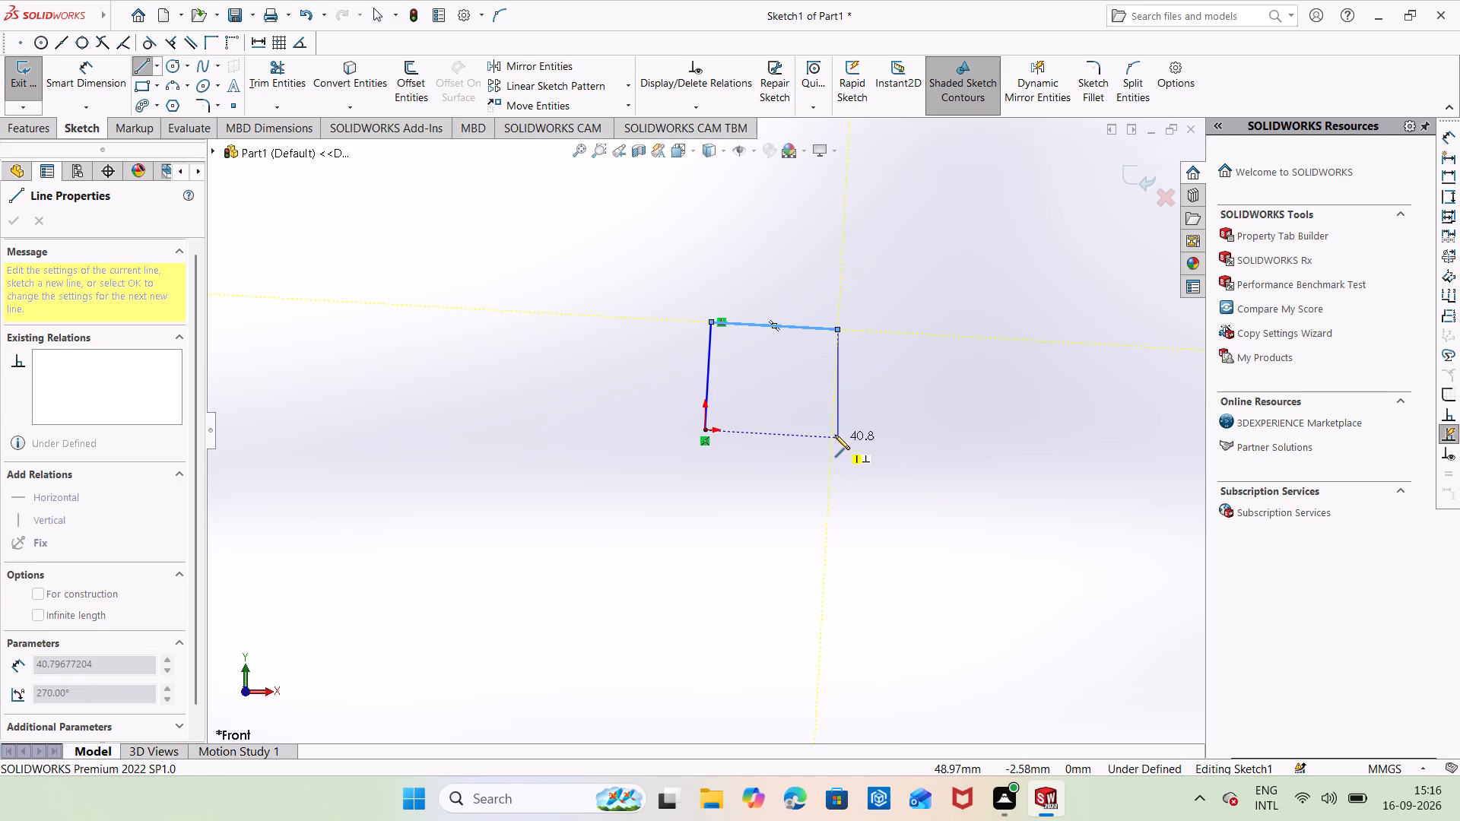
left_click(837, 433)
left_click(948, 432)
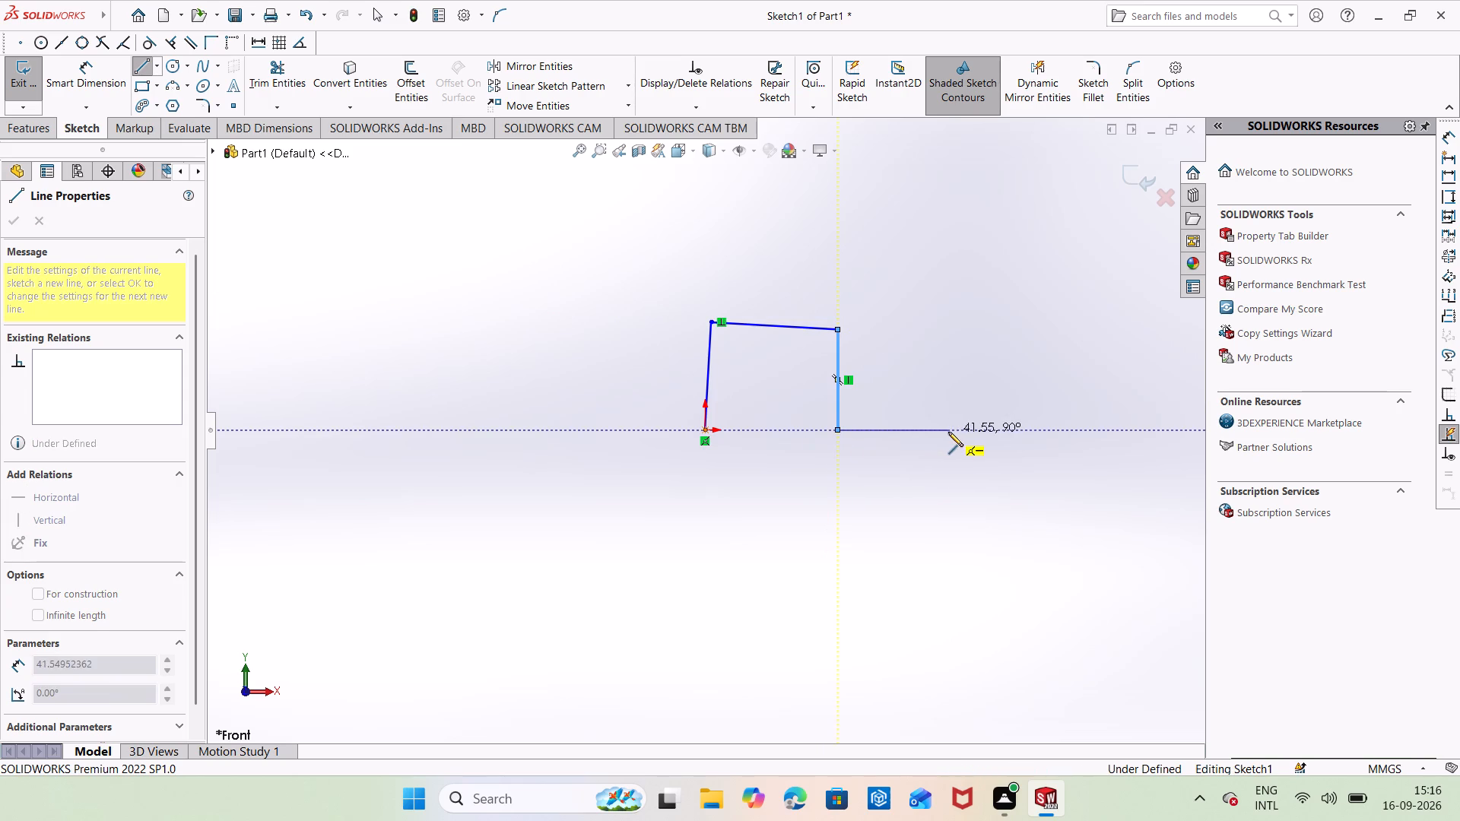
left_click(948, 520)
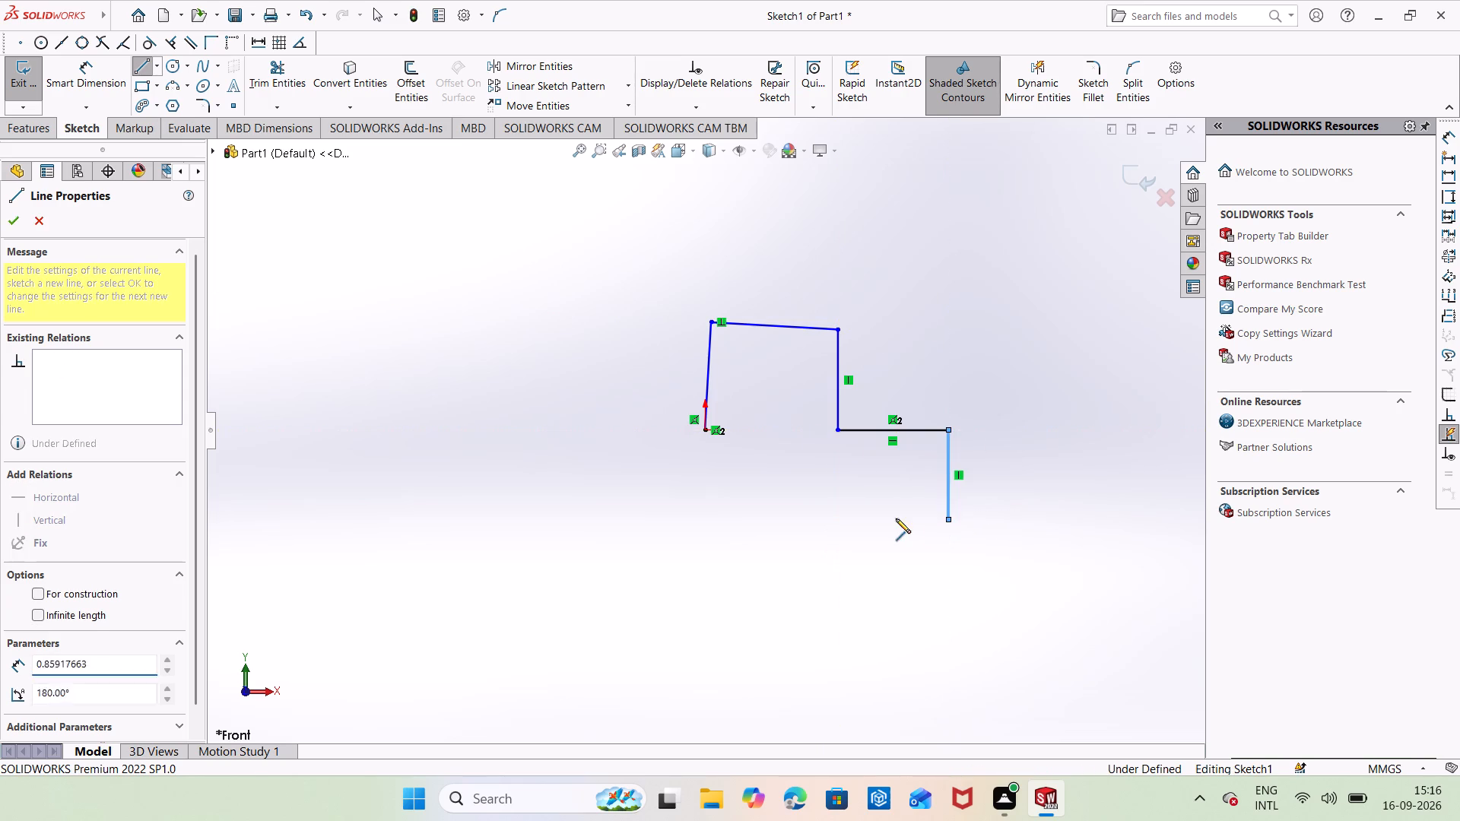
left_click(840, 521)
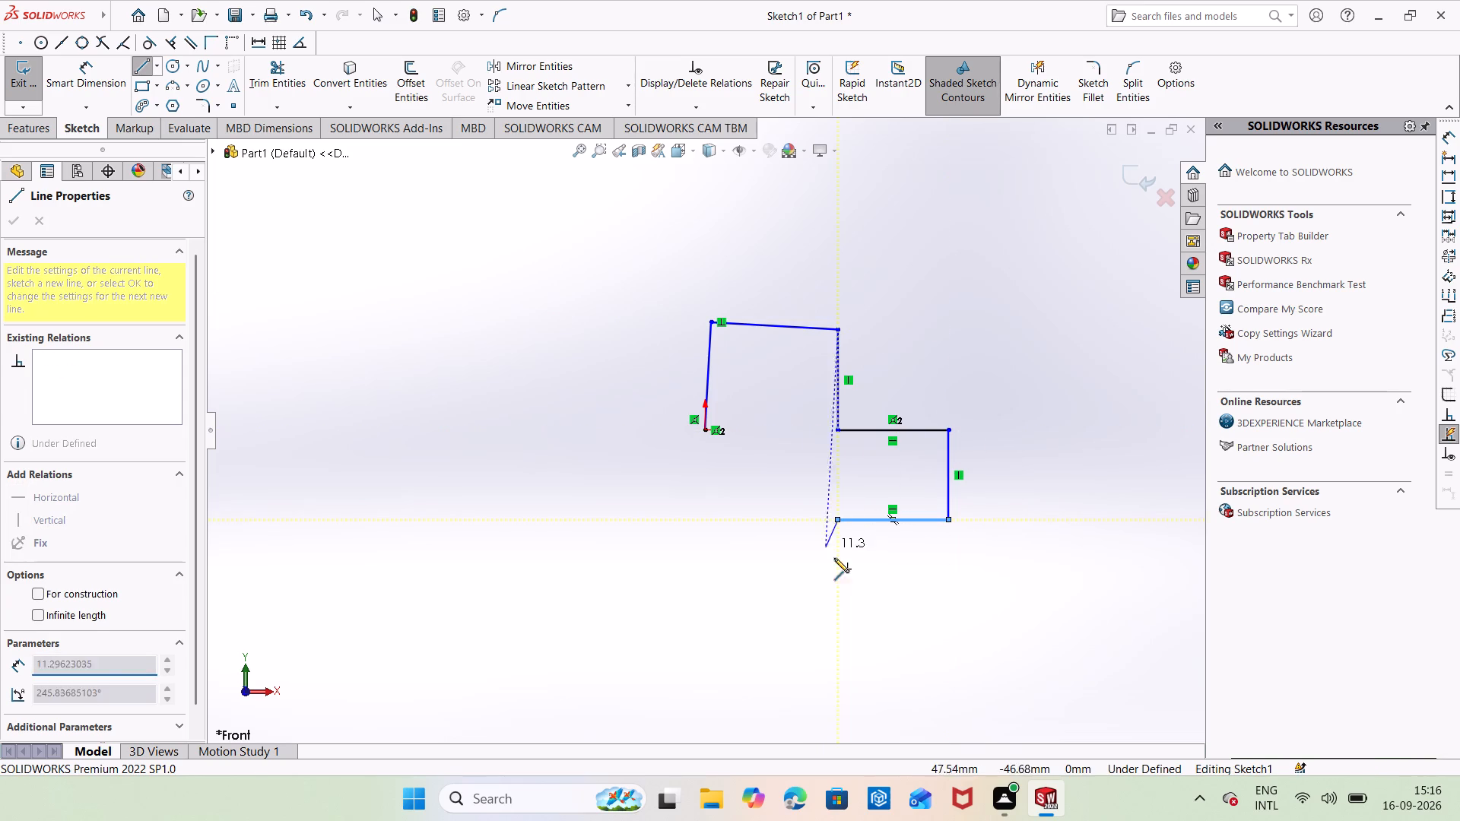
left_click(837, 607)
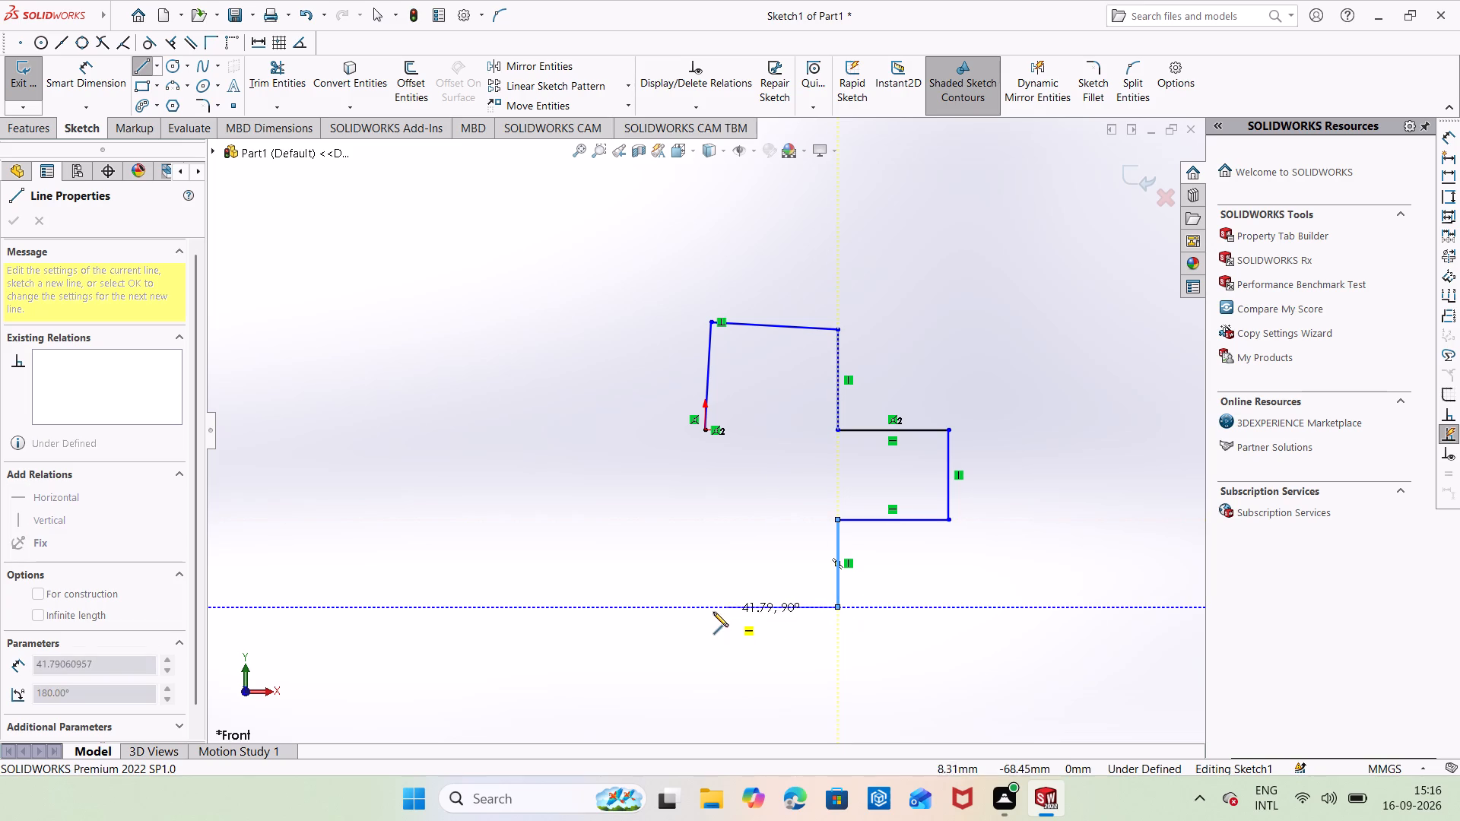
left_click(707, 612)
left_click(701, 502)
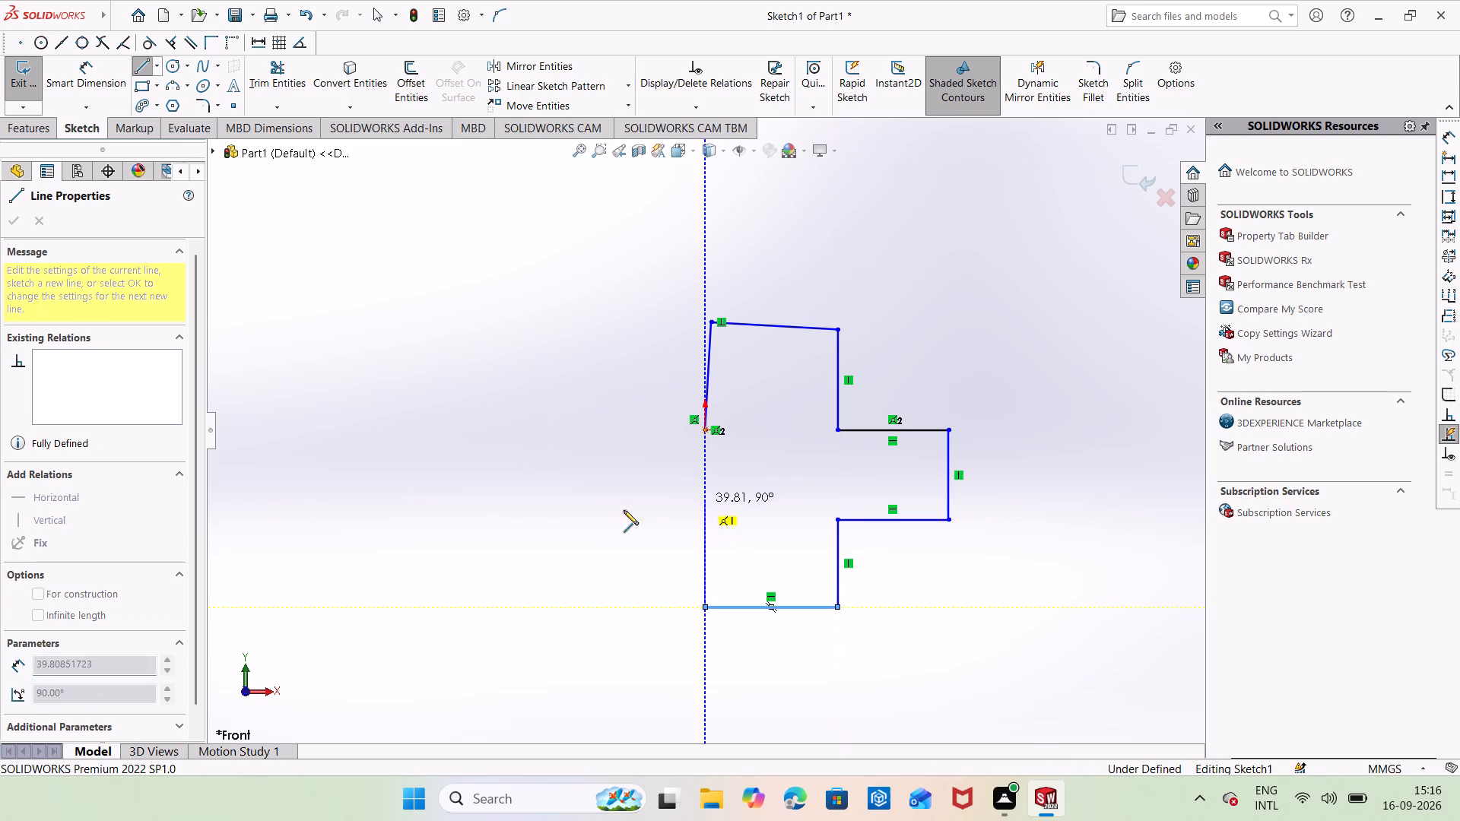
left_click(549, 508)
left_click(541, 401)
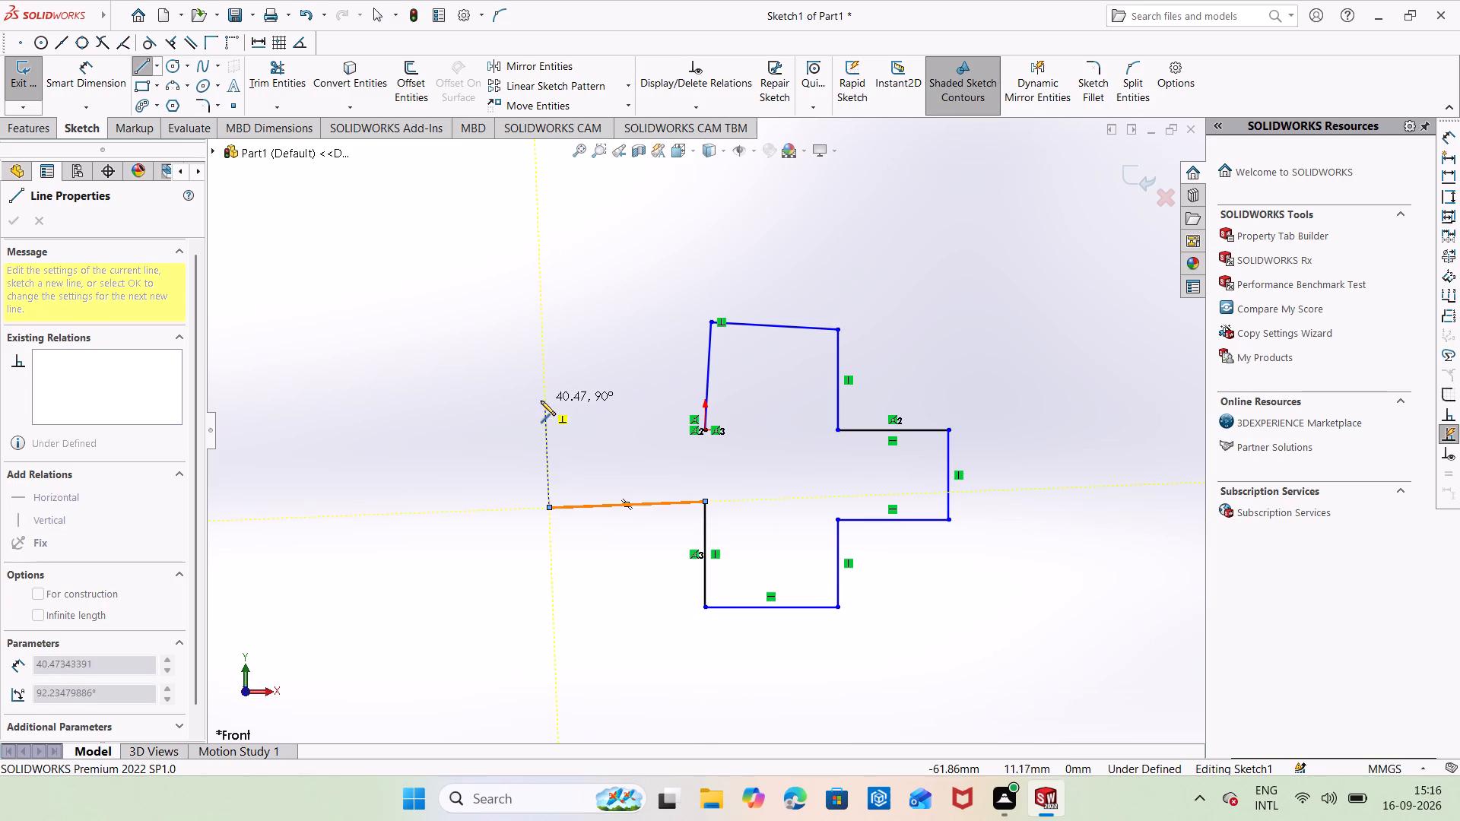
left_click(709, 428)
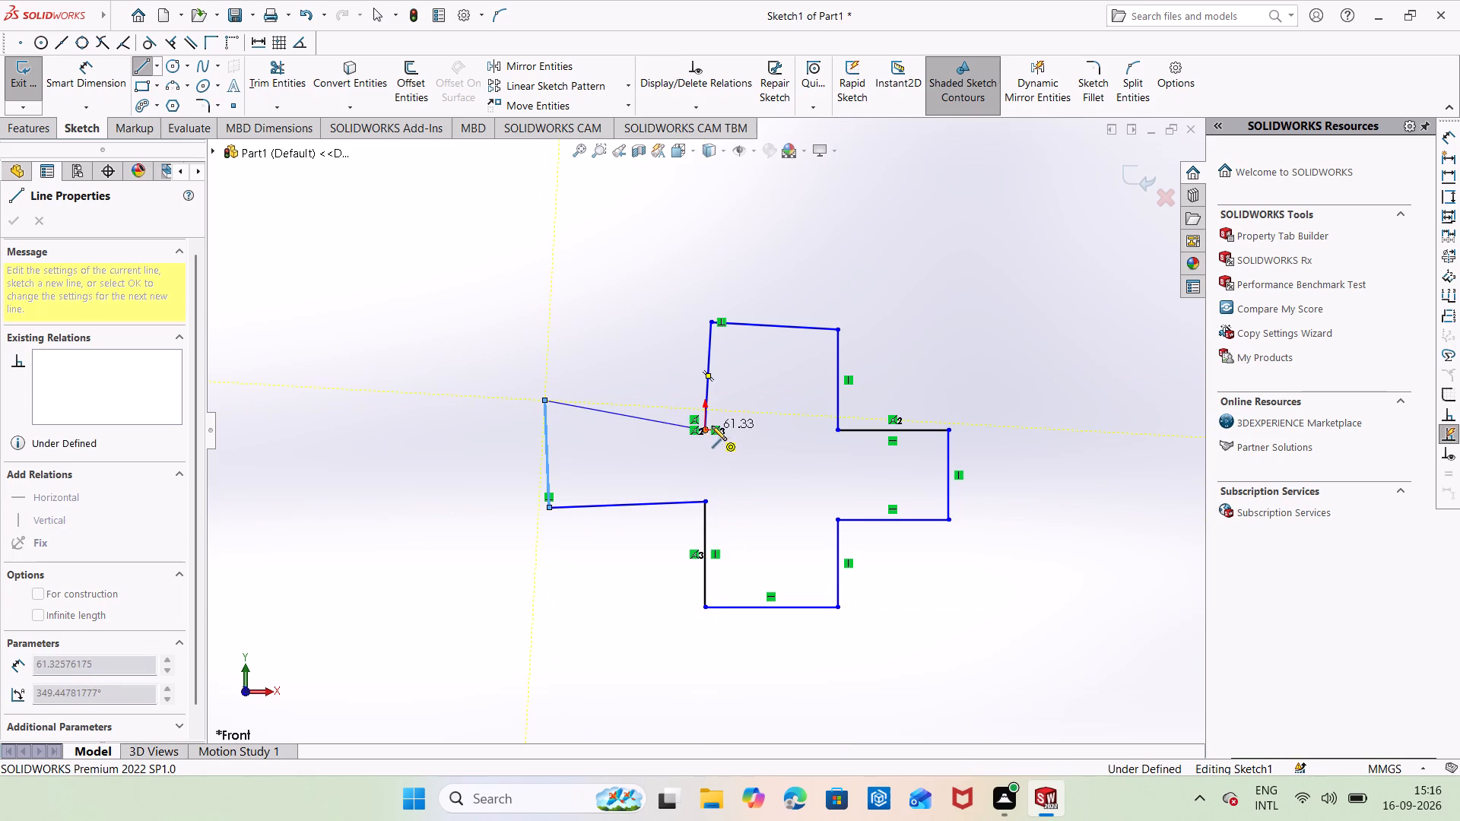
key("Escape")
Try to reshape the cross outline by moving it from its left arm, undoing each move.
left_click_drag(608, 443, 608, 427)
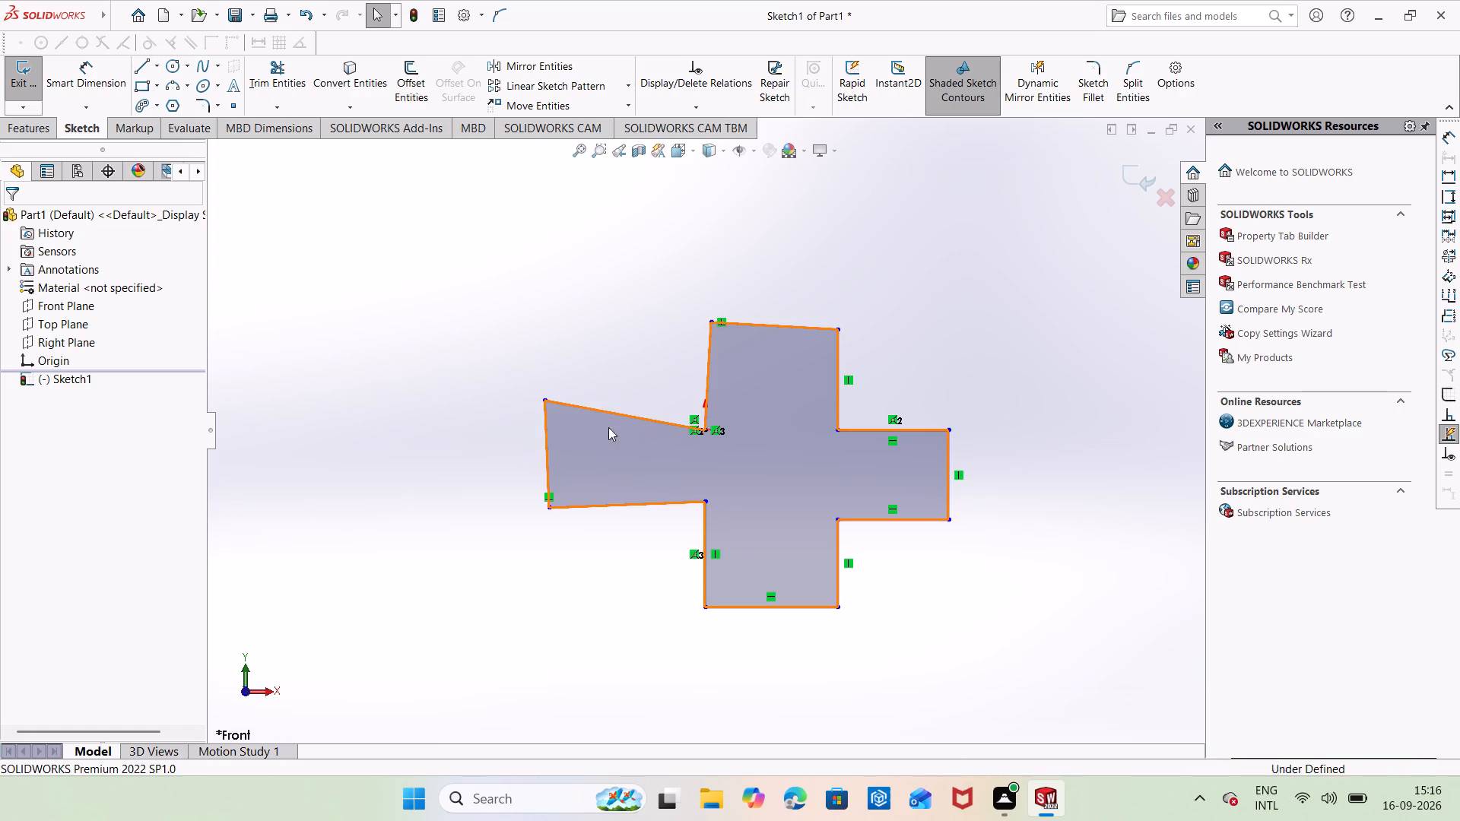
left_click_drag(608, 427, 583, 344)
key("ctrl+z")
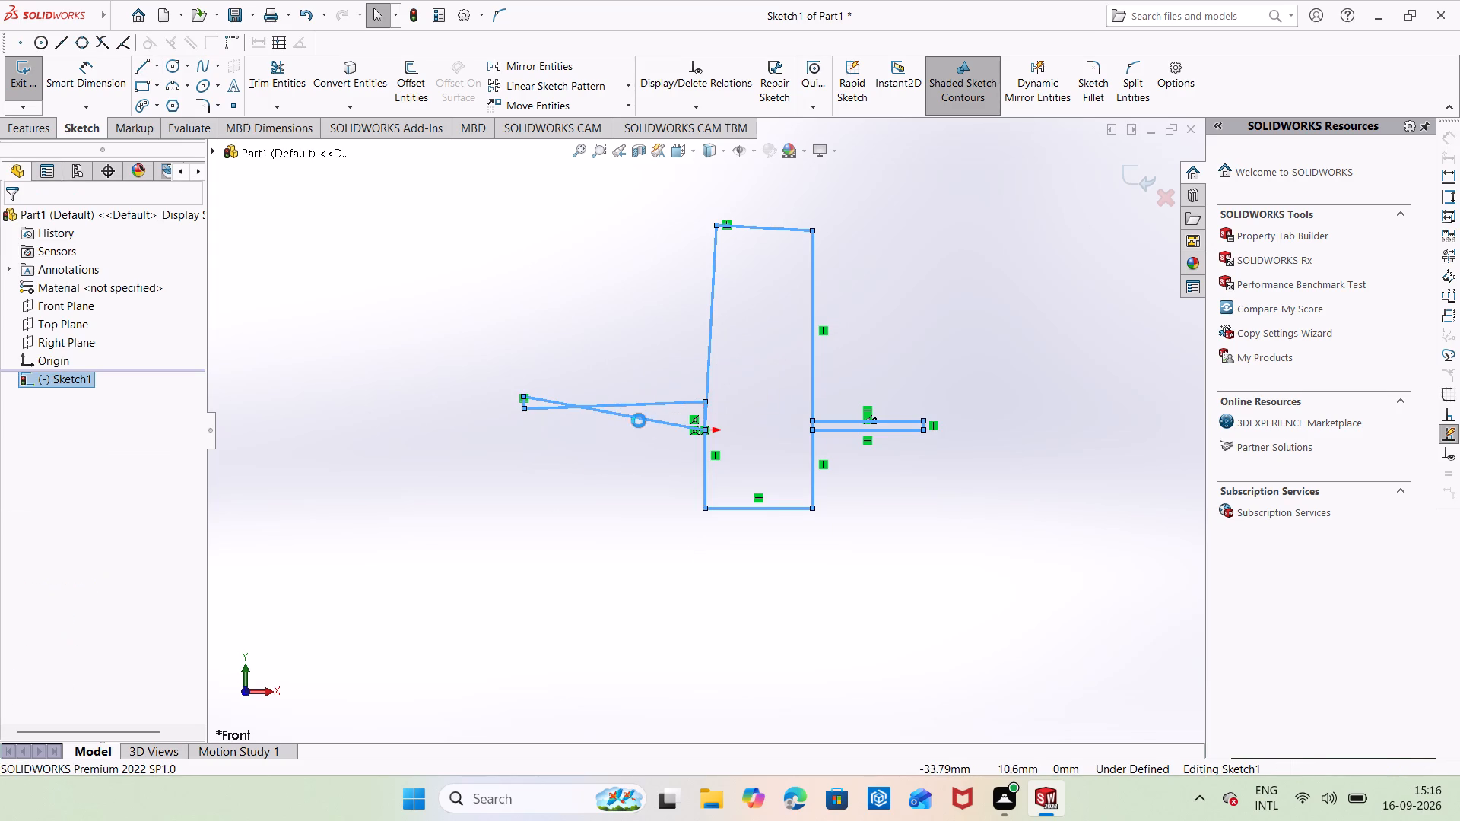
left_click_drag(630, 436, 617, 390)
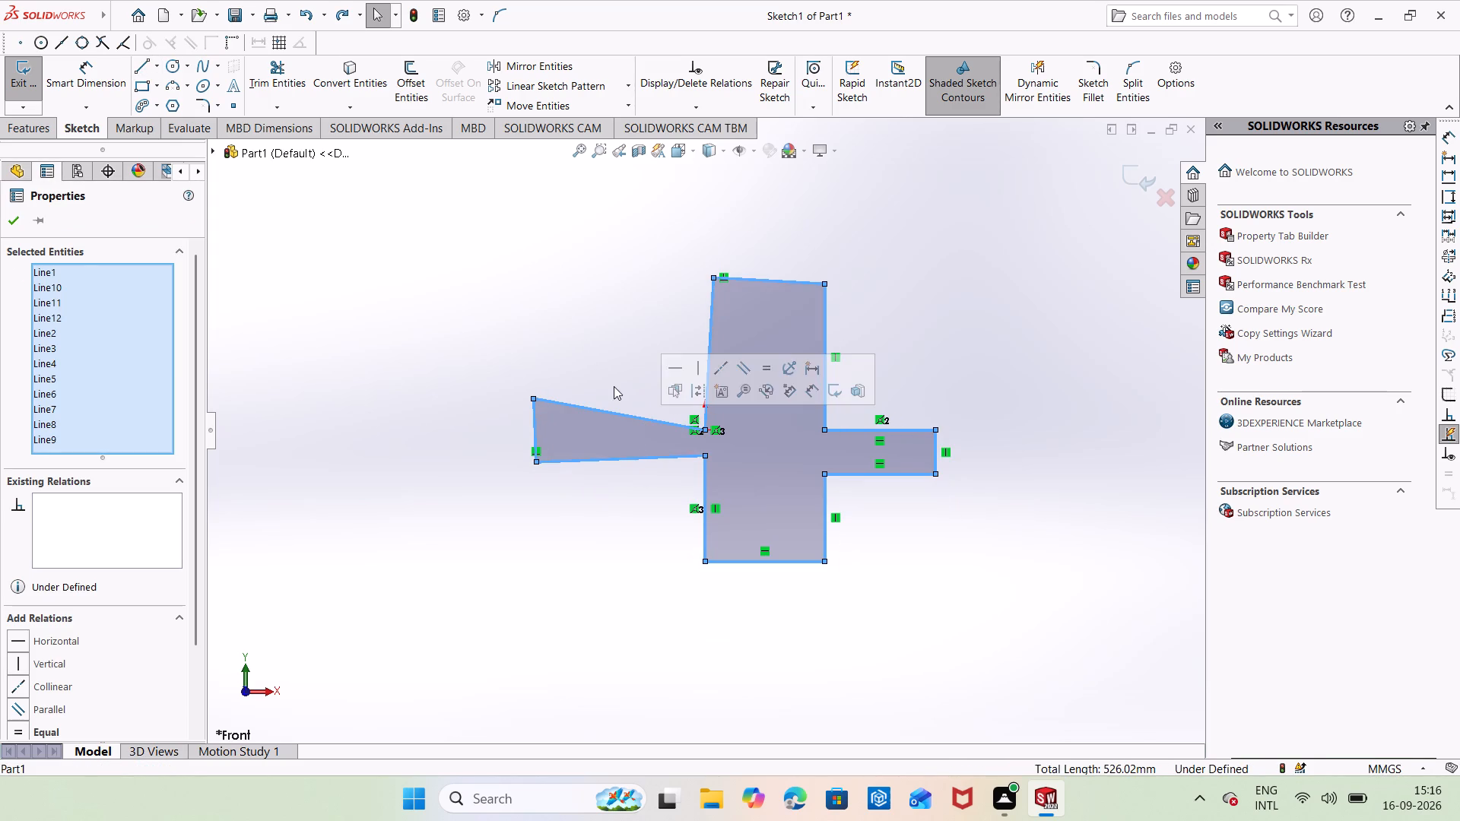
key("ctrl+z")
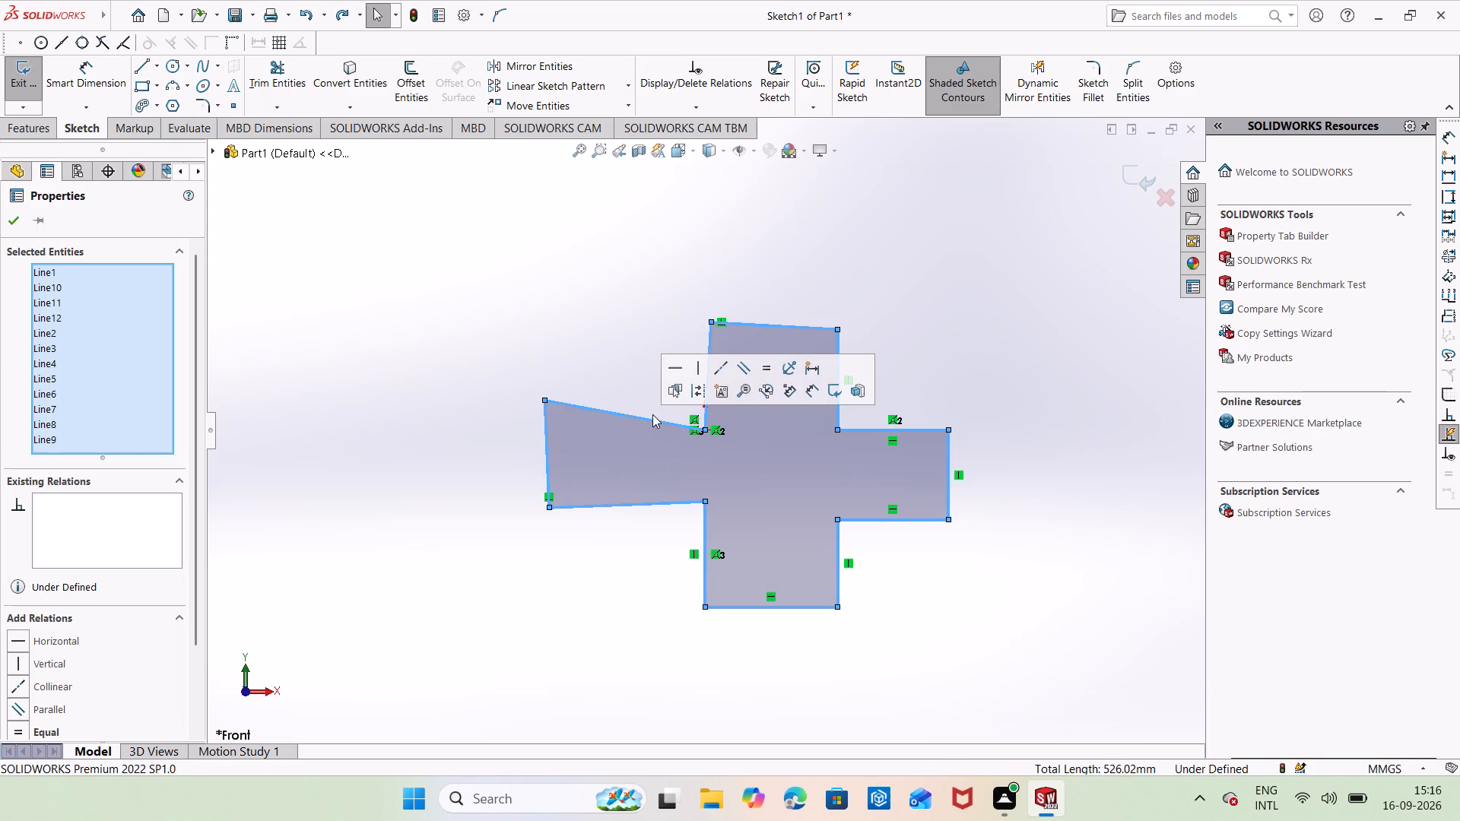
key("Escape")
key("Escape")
Reshape the cross outline freehand from its left arm so the bottom arm reaches slightly lower, and clear the selection.
left_click_drag(634, 449, 634, 445)
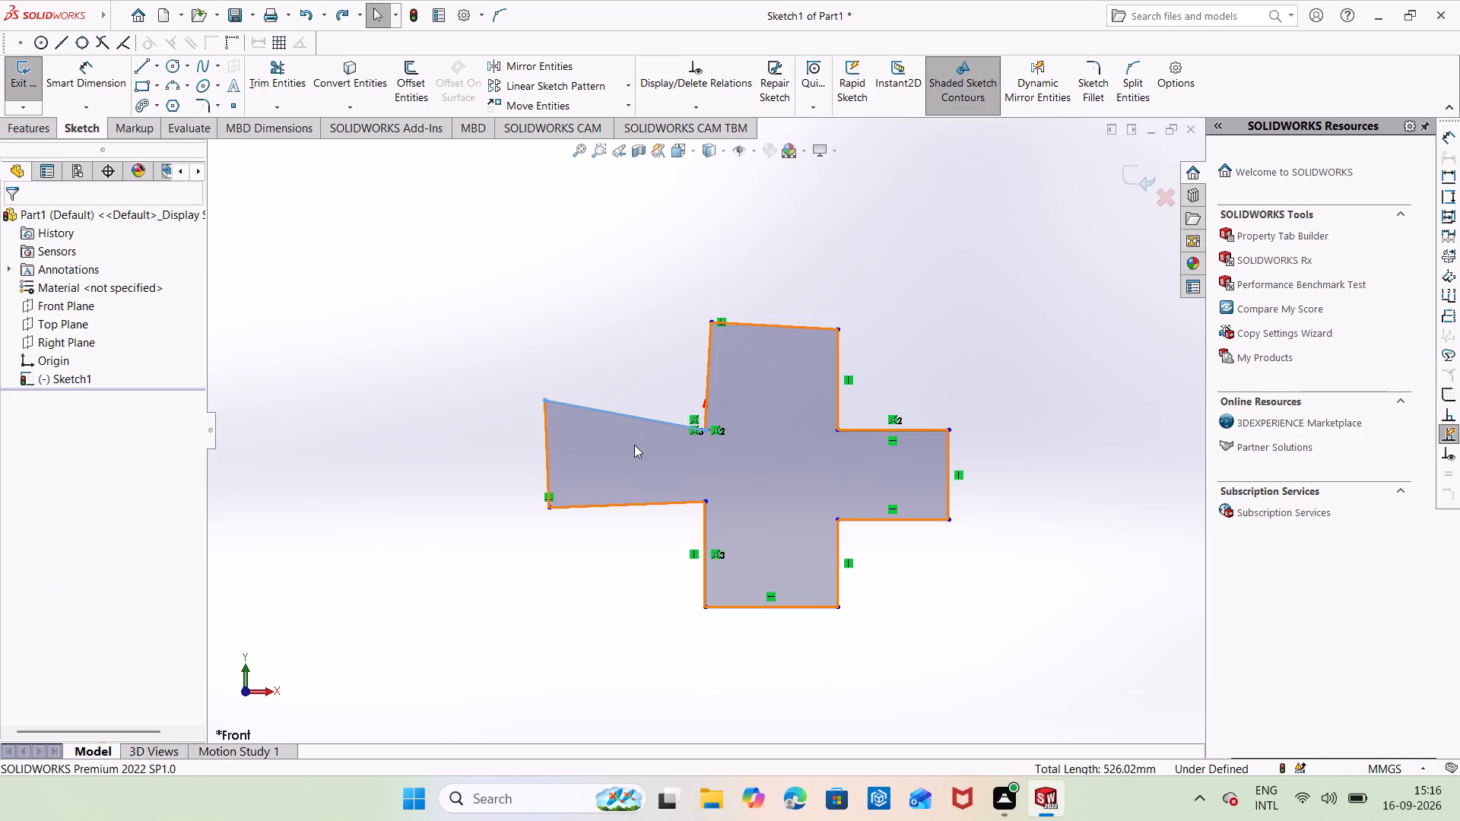
left_click_drag(634, 445, 604, 397)
left_click_drag(621, 420, 659, 496)
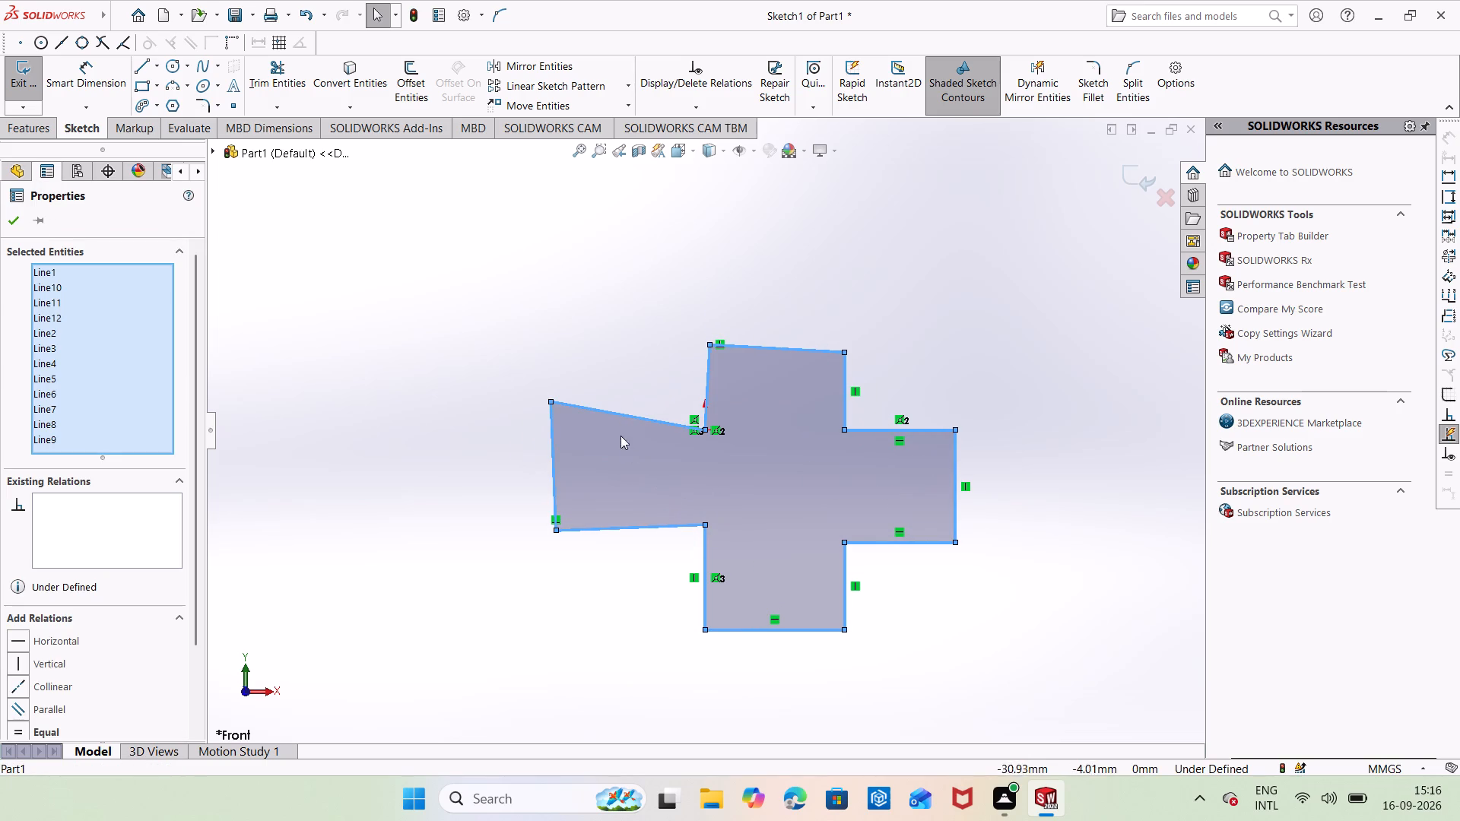
right_click(609, 412)
left_click(609, 411)
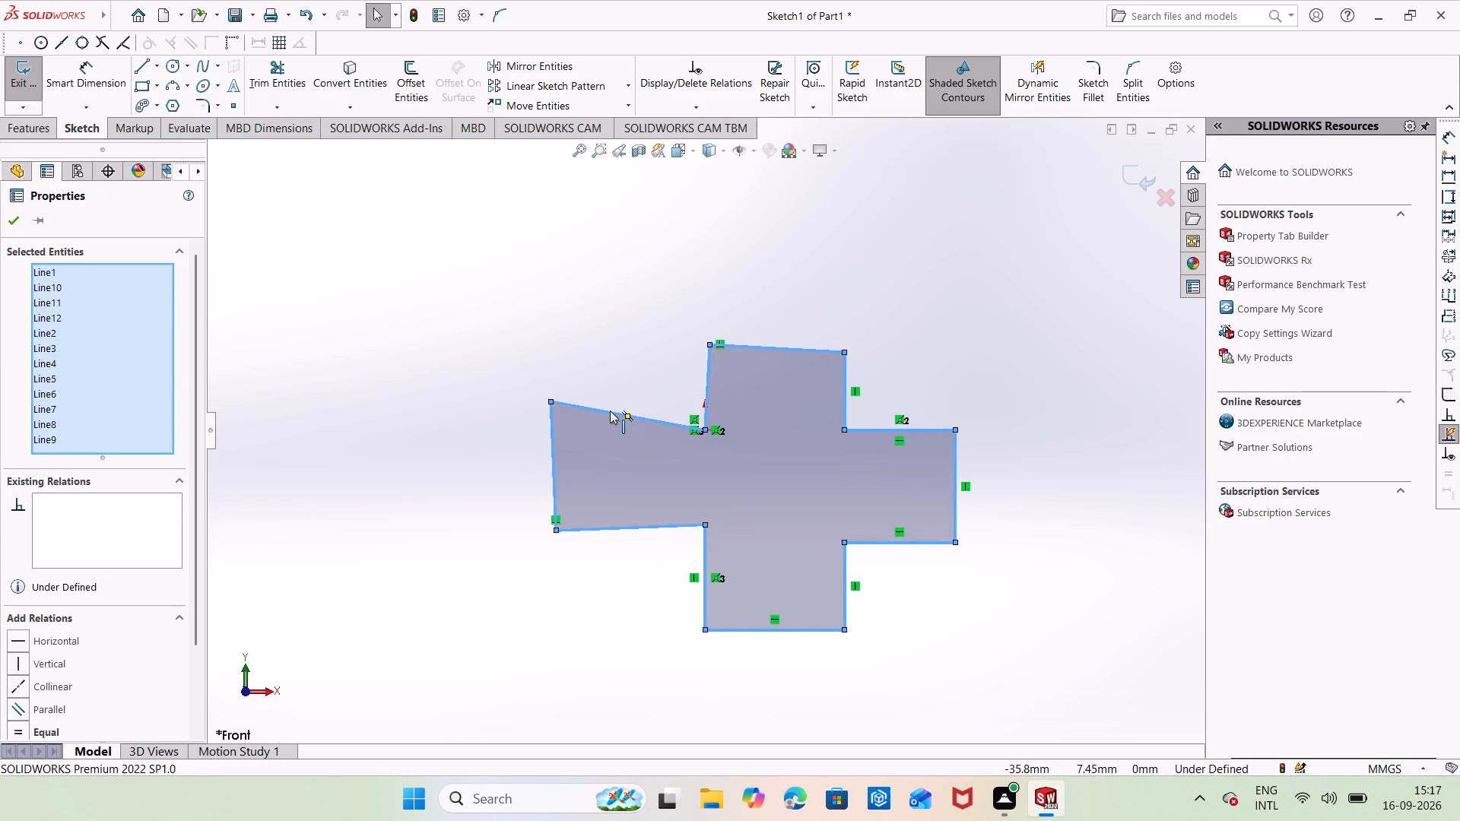
key("Escape")
key("Escape")
Make the upper edges of the left and top arms horizontal and the left arm's end edge vertical using sketch relations.
left_click(614, 413)
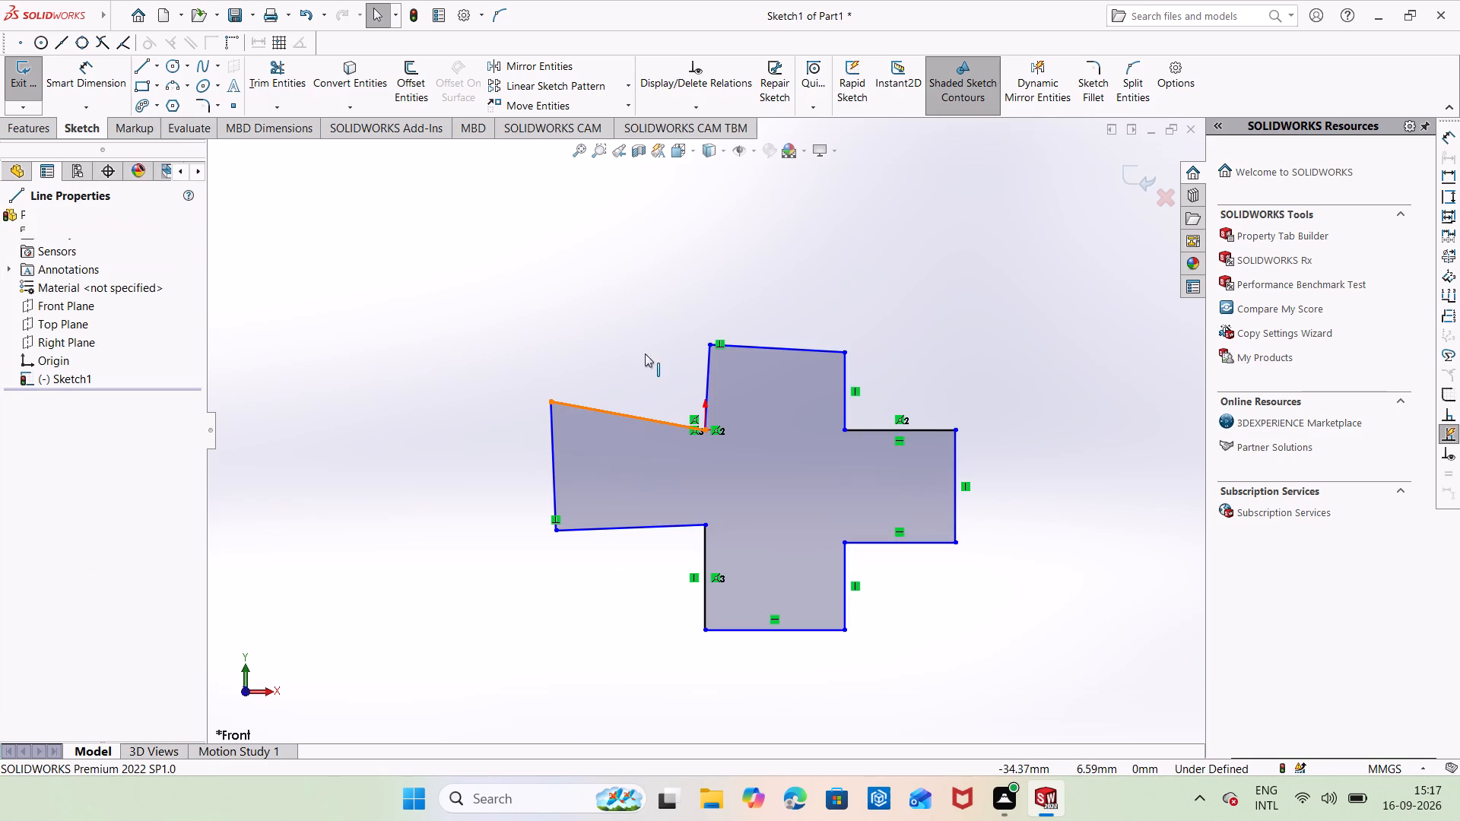
left_click(664, 350)
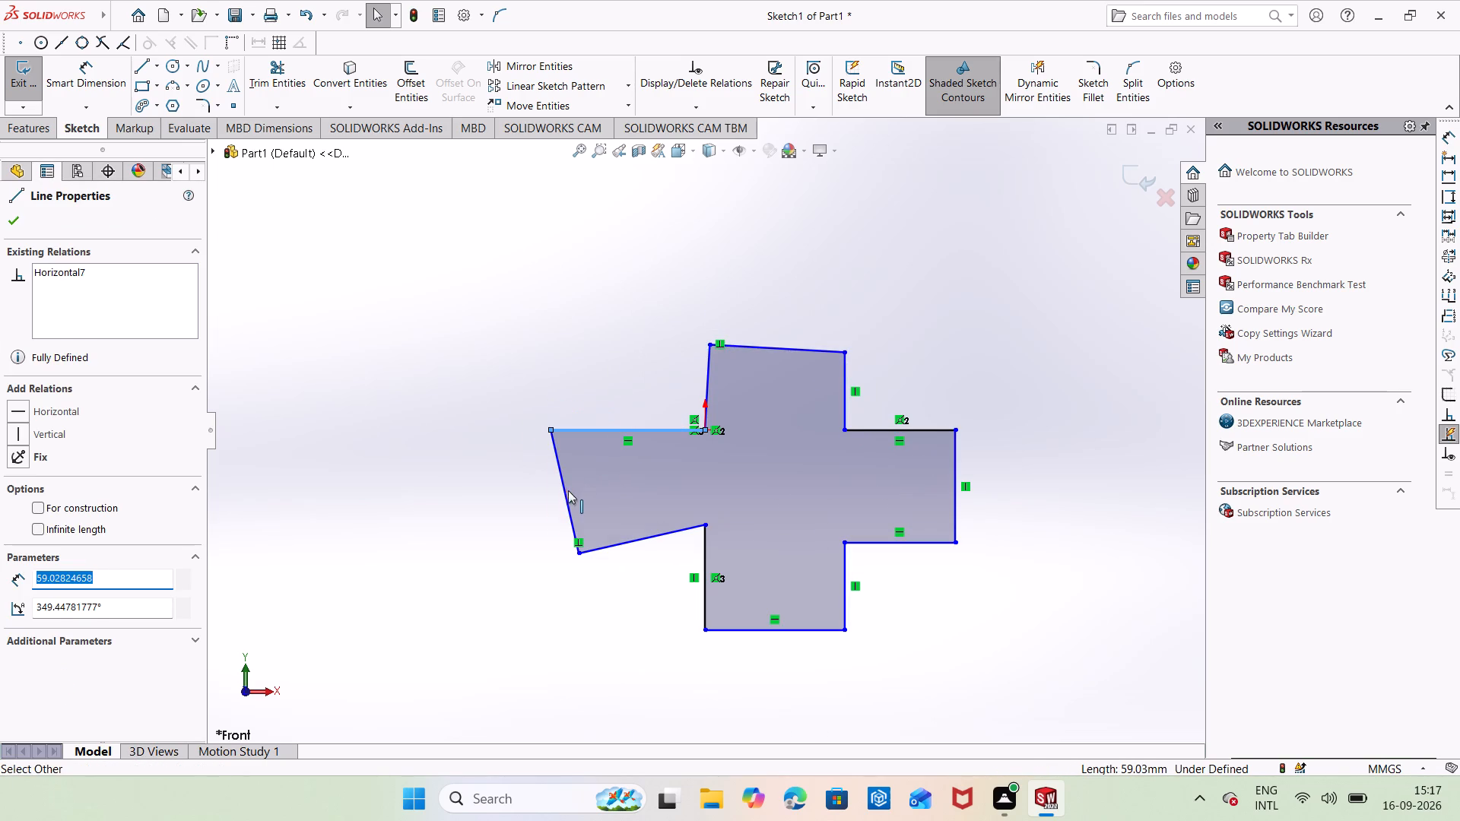
left_click(567, 491)
left_click(635, 424)
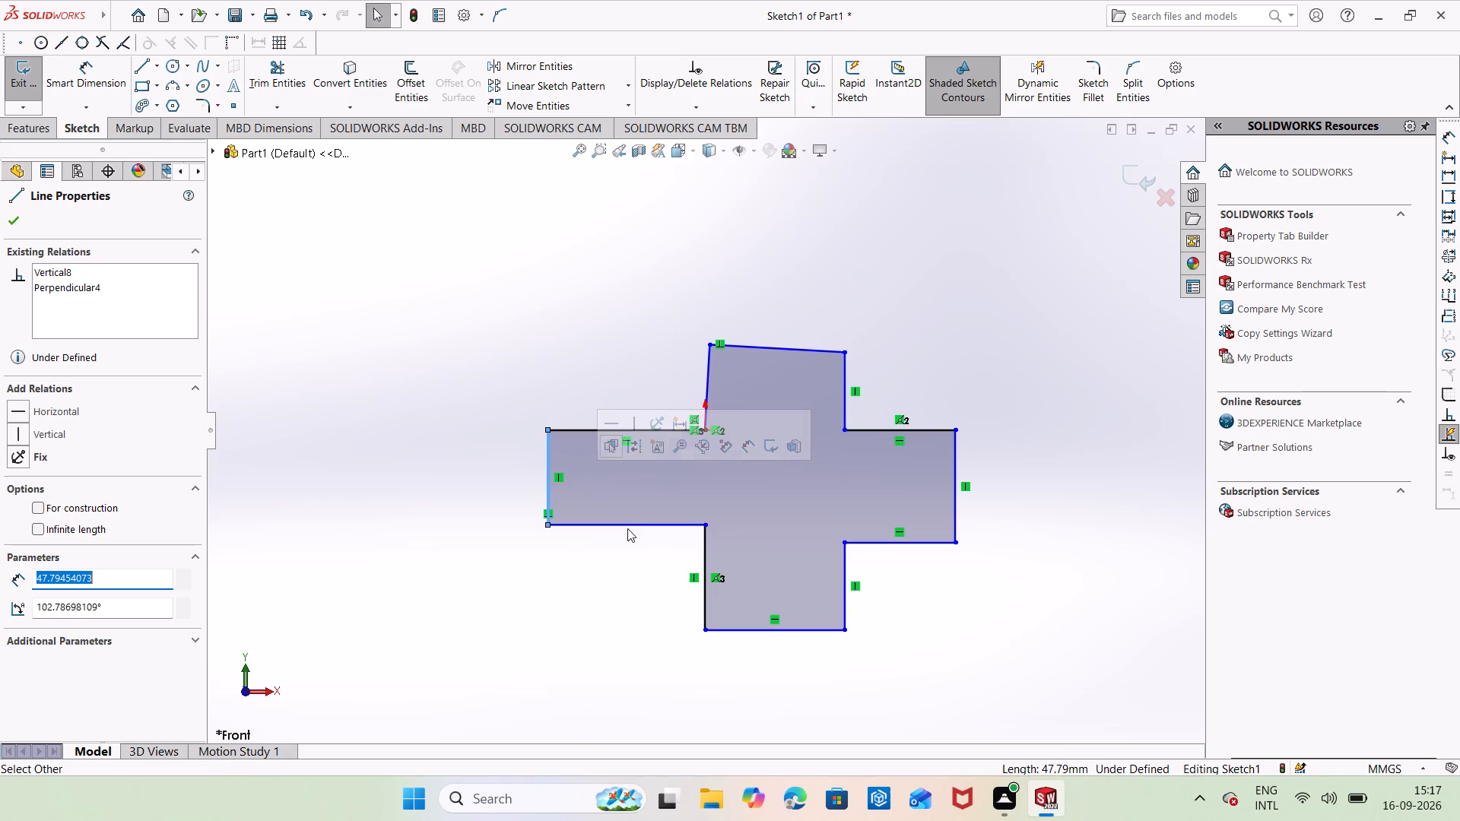
left_click(786, 347)
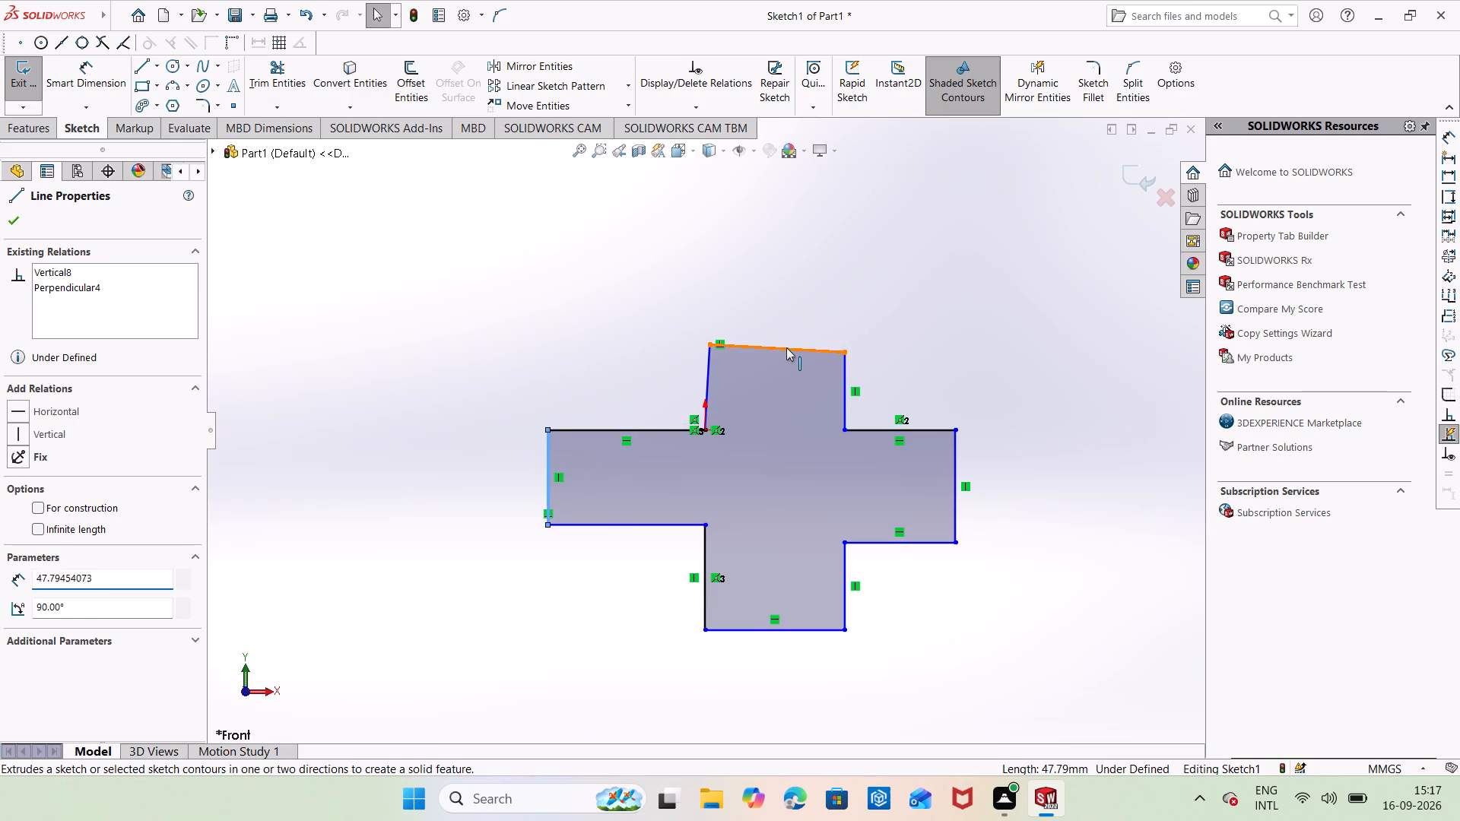
left_click(836, 269)
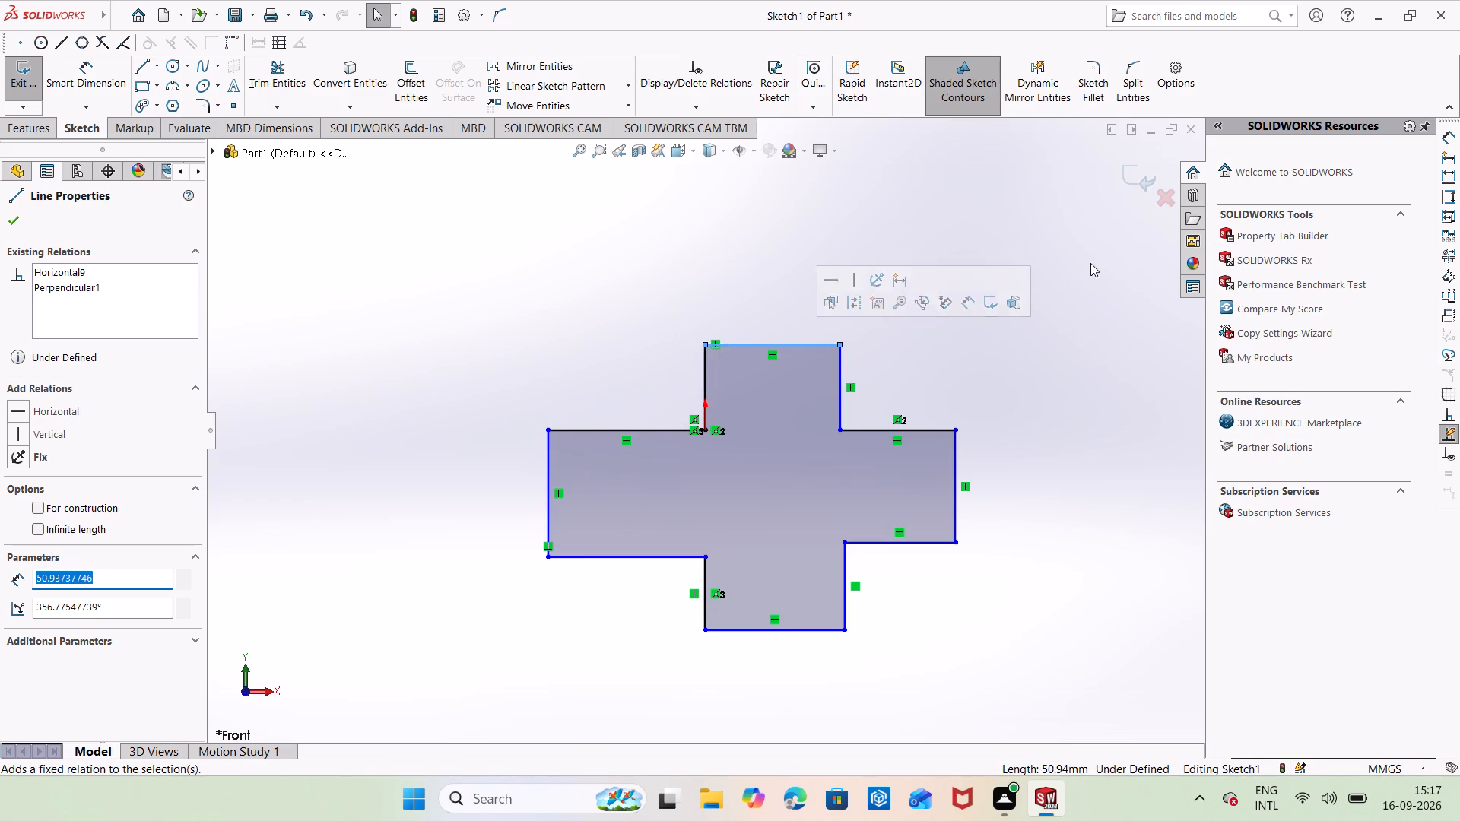
left_click(1123, 310)
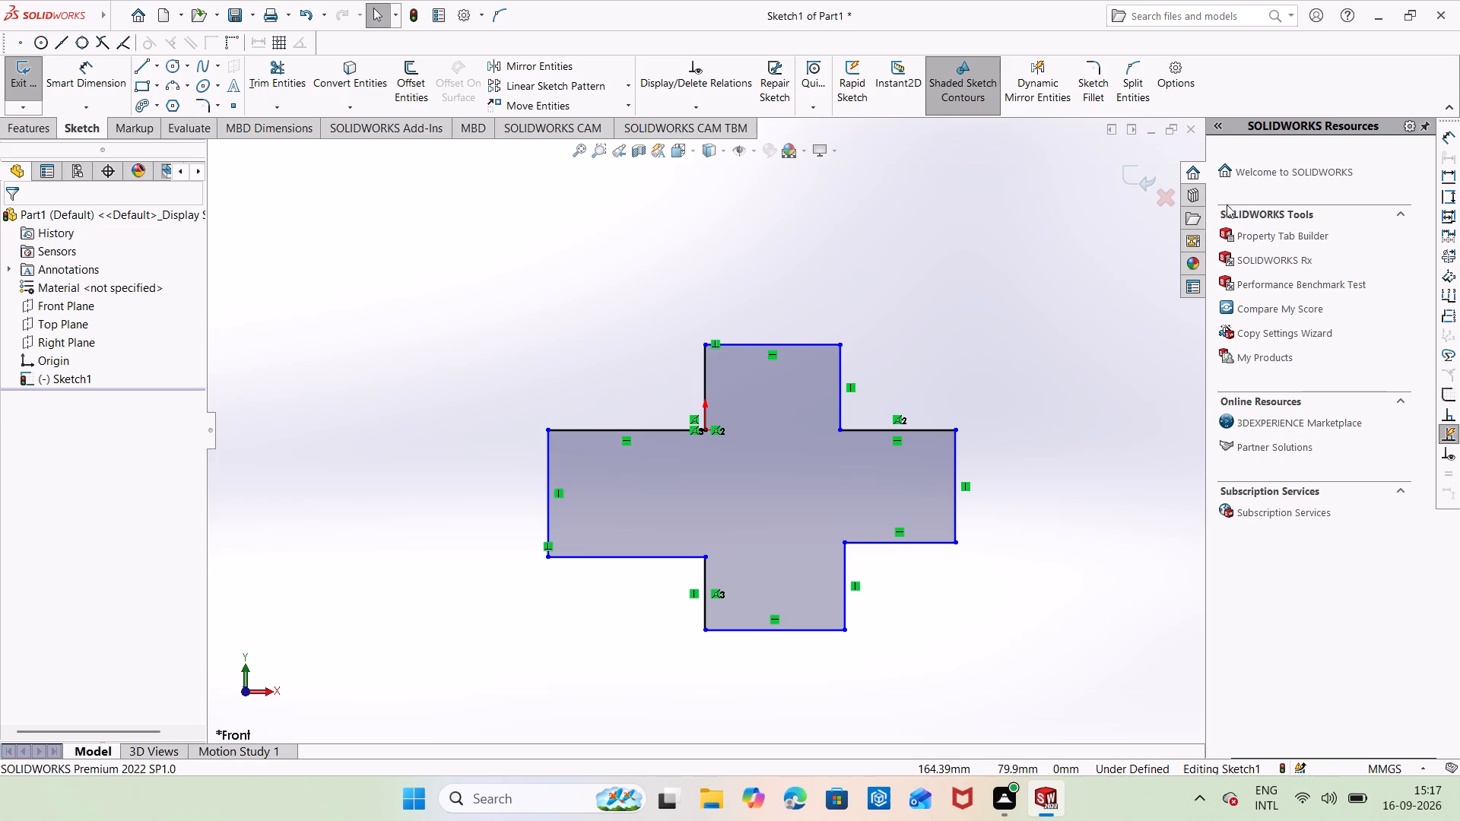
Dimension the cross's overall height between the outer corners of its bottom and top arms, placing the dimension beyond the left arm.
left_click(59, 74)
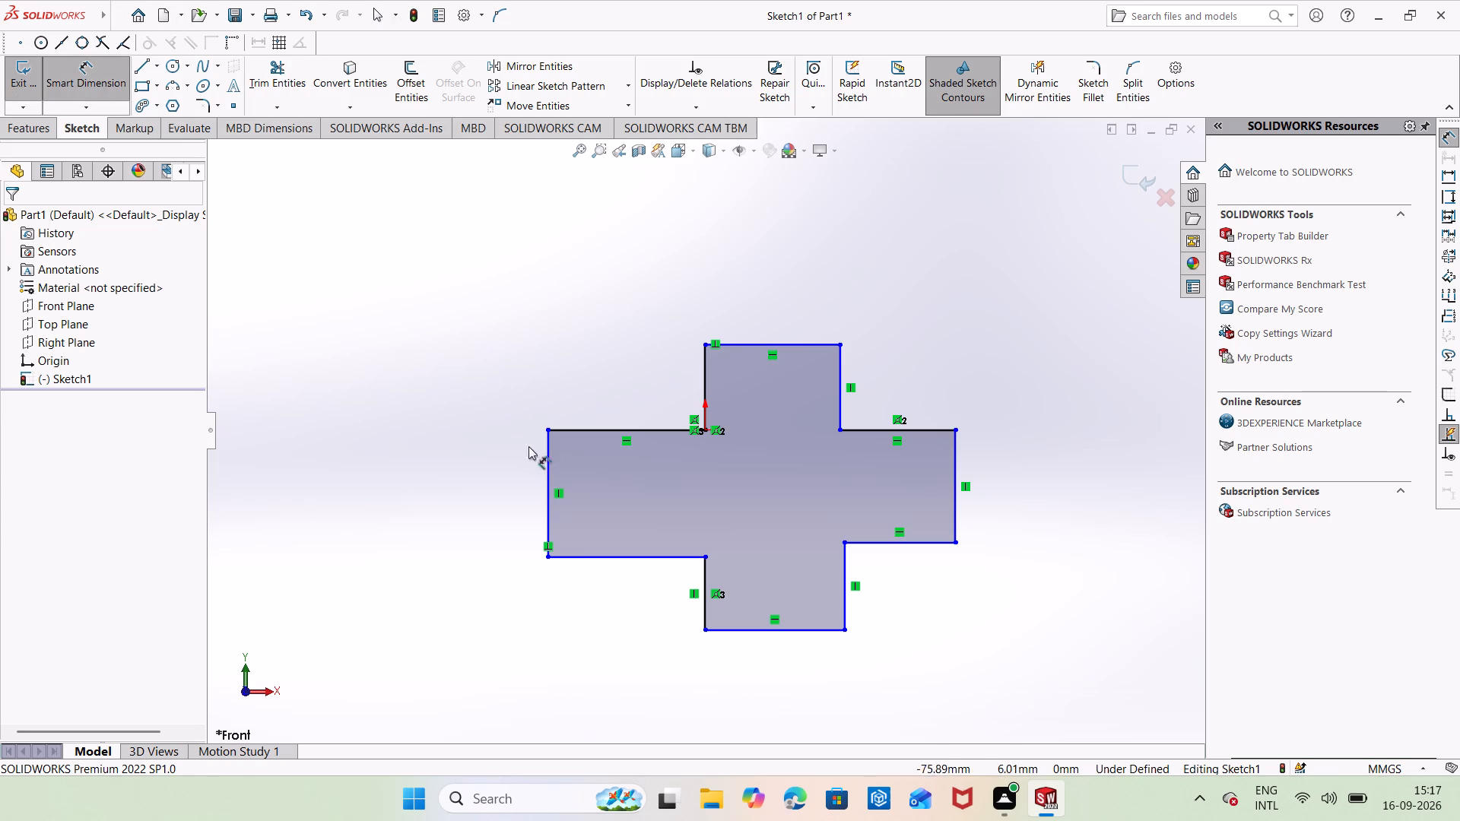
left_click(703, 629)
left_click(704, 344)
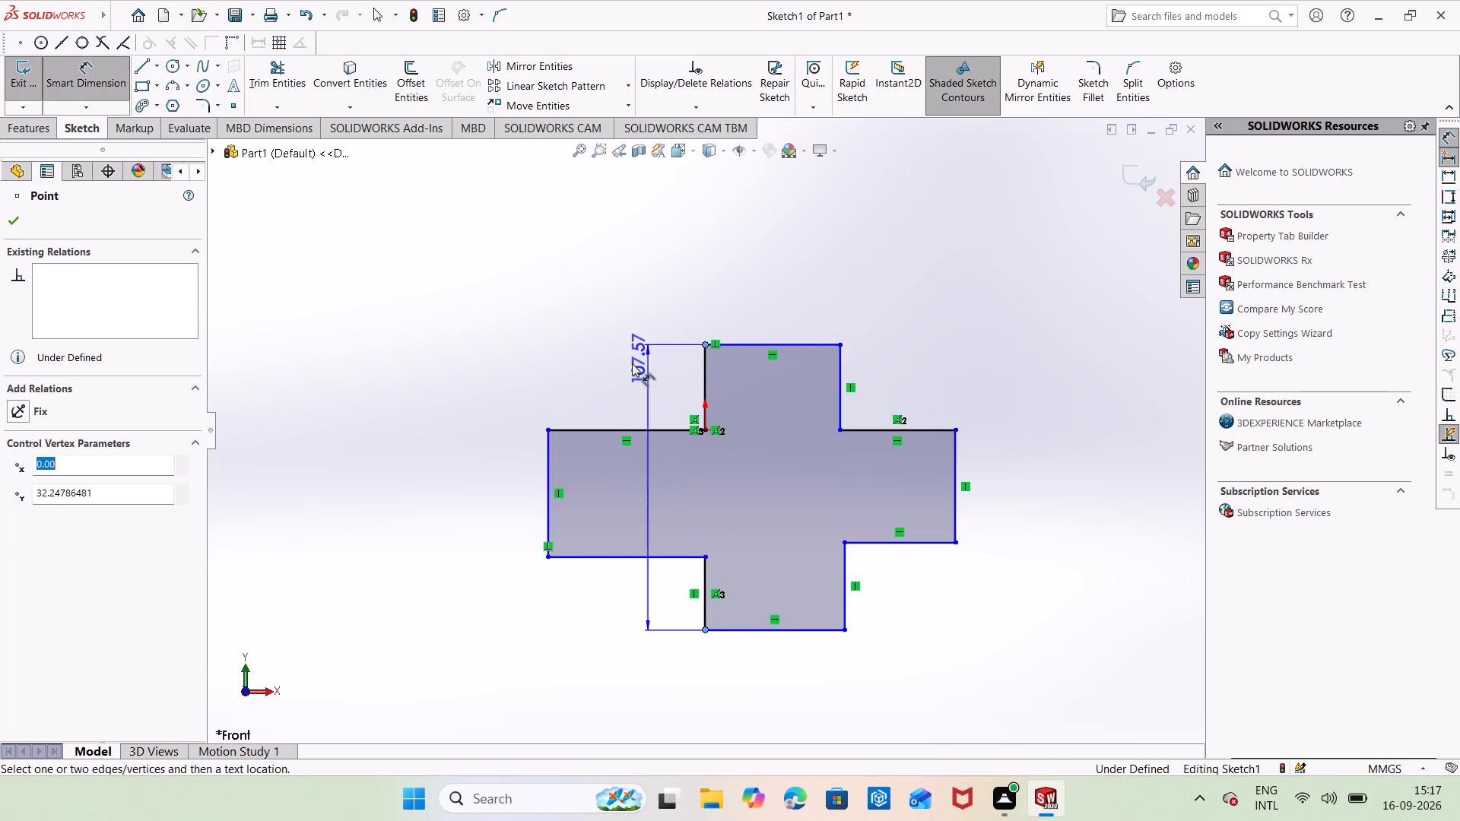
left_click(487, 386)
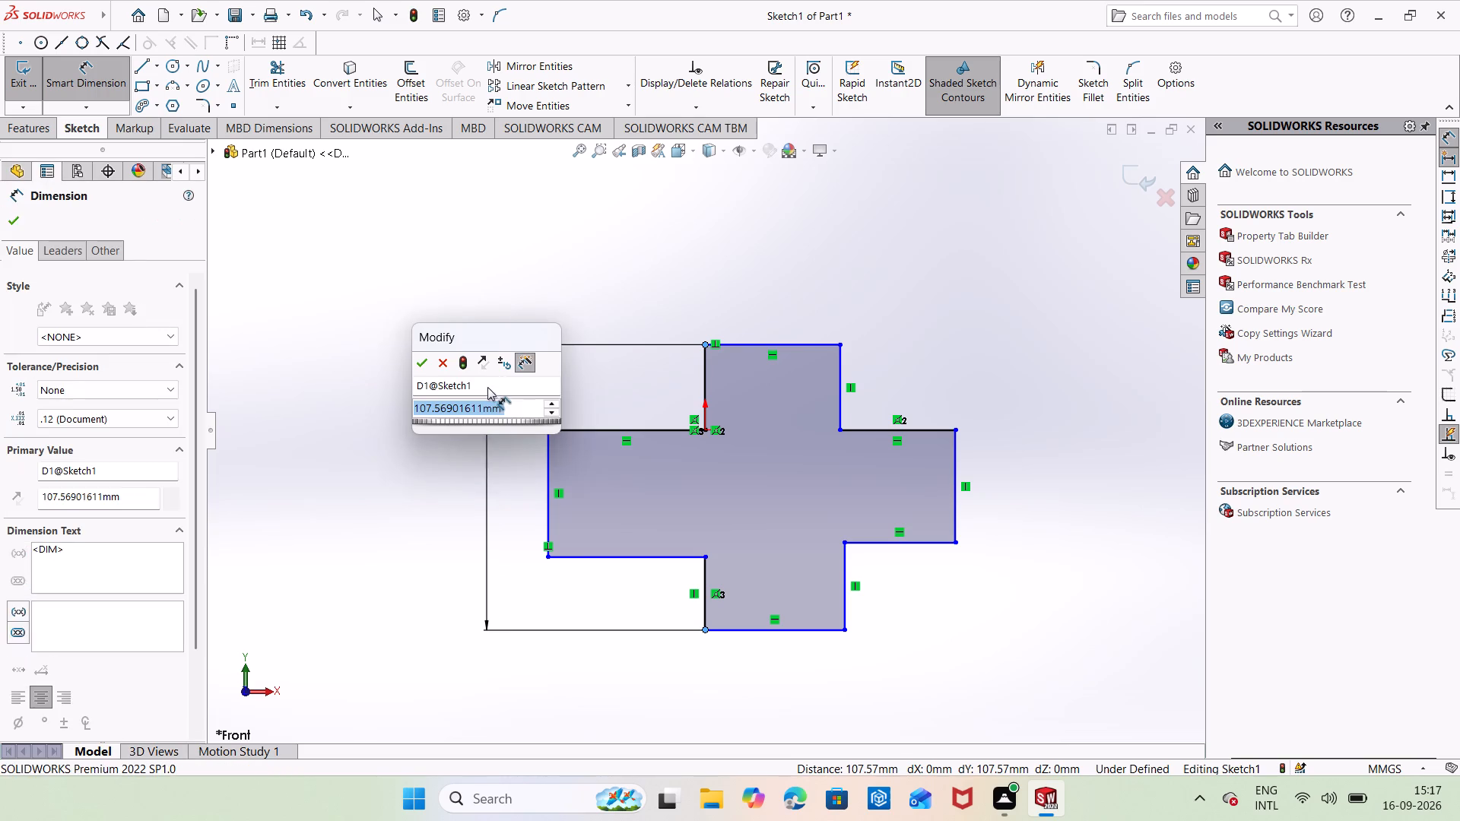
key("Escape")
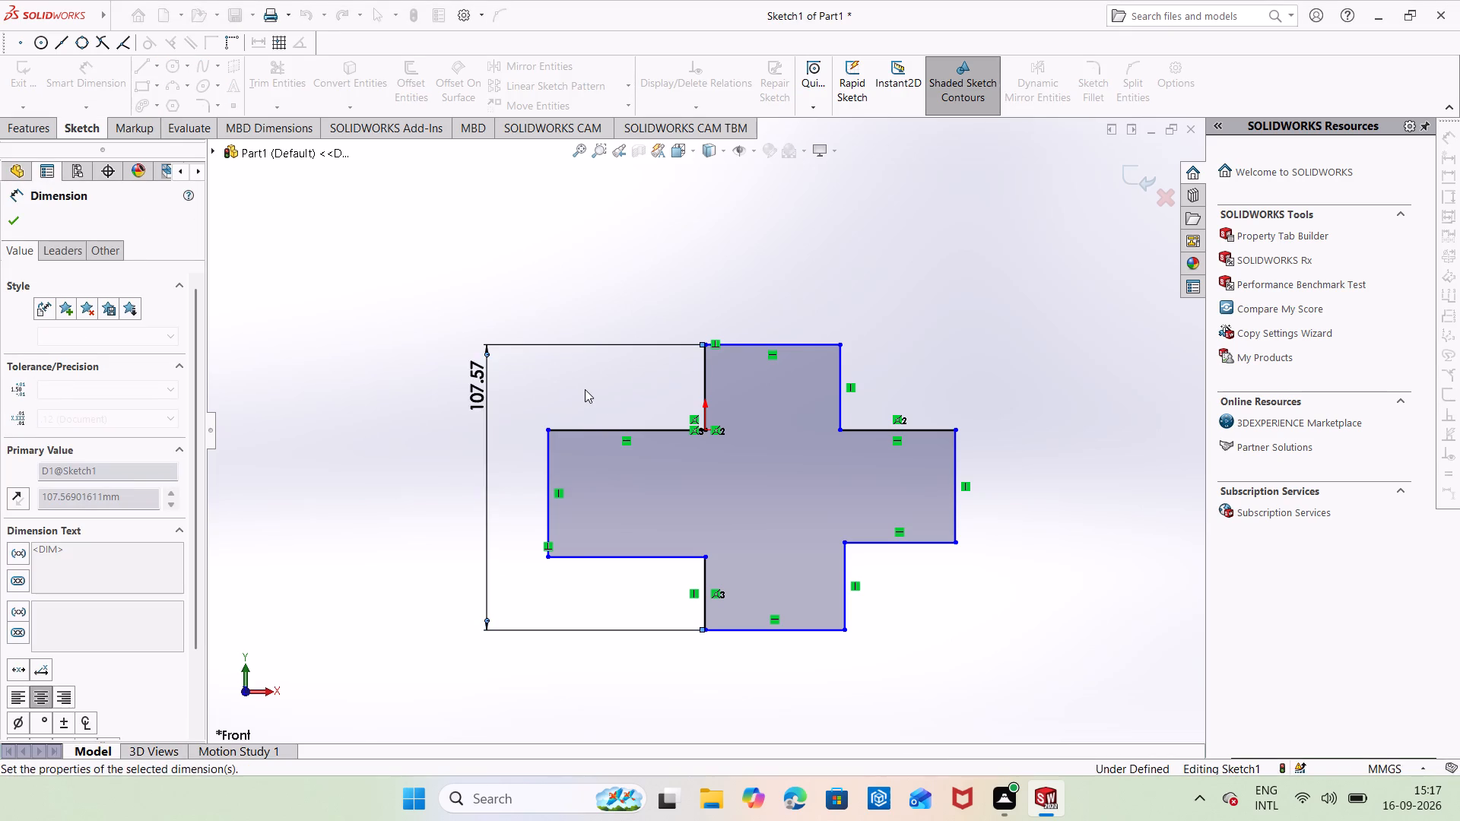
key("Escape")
Undo the height dimension and all earlier edits until the whole first cross sketch is removed from the part.
key("ctrl+z")
key("ctrl+z")
key("ctrl+z")
key("ctrl+z")
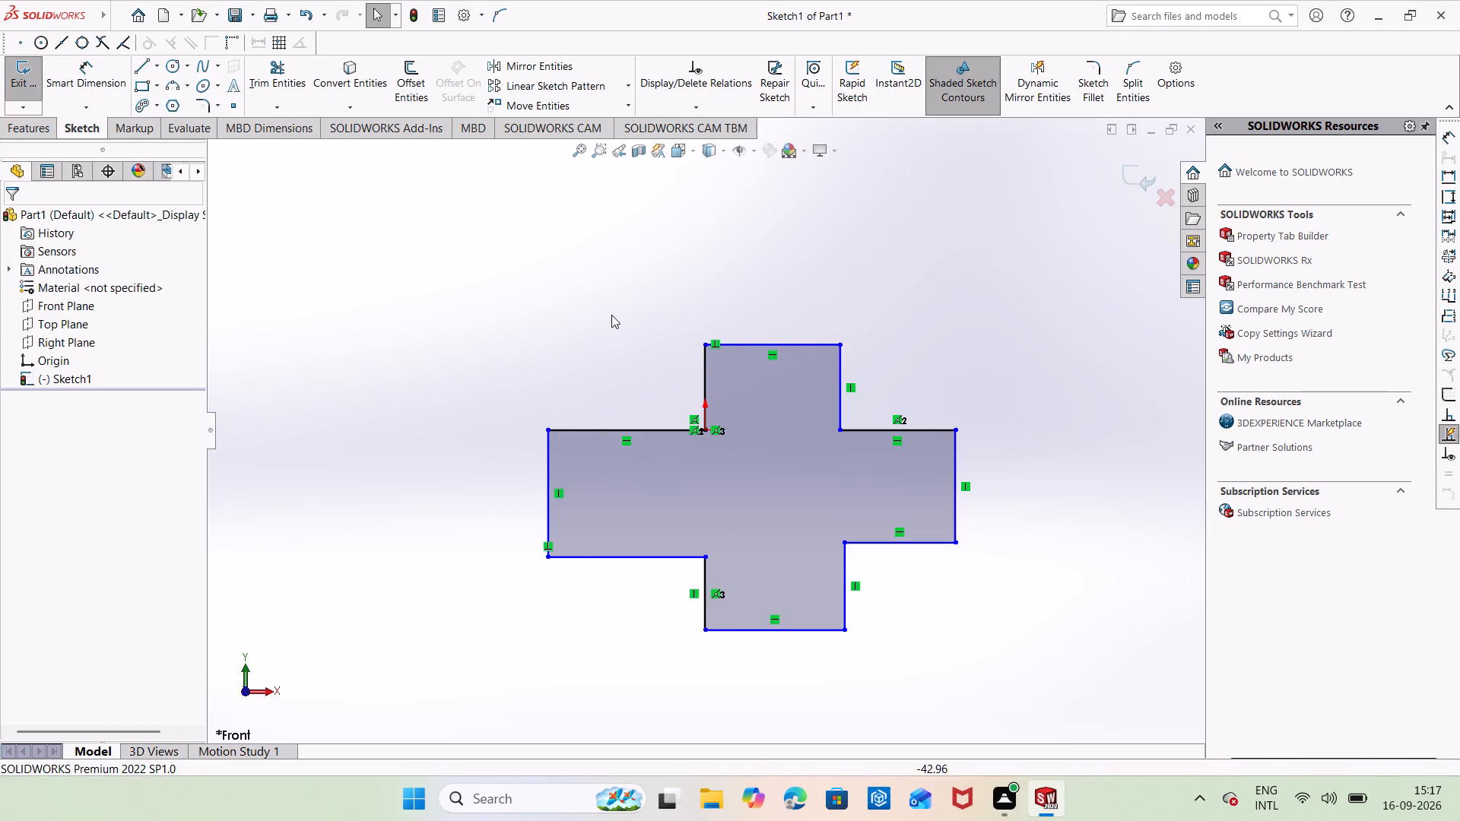
key("ctrl+z")
key("ctrl+z")
key("ctrl+z")
key("ctrl+z")
key("ctrl+z")
key("ctrl+z")
key("ctrl+z")
key("ctrl+z")
key("ctrl+z")
key("ctrl+z")
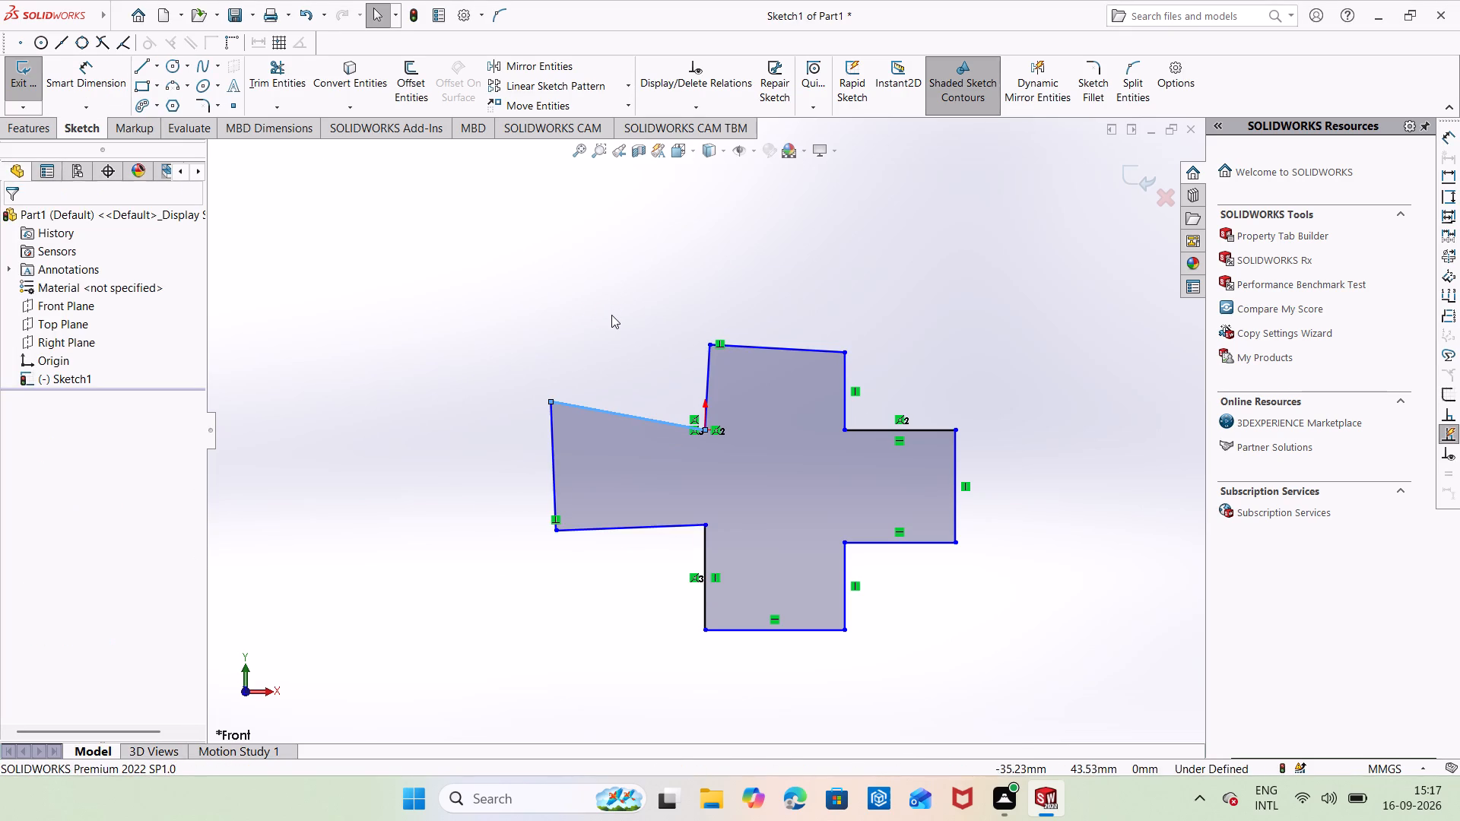
key("ctrl+z")
key("ctrl+z")
key("ctrl+z")
key("ctrl+z")
key("ctrl+z")
key("ctrl+z")
key("ctrl+z")
key("ctrl+z")
key("ctrl+z")
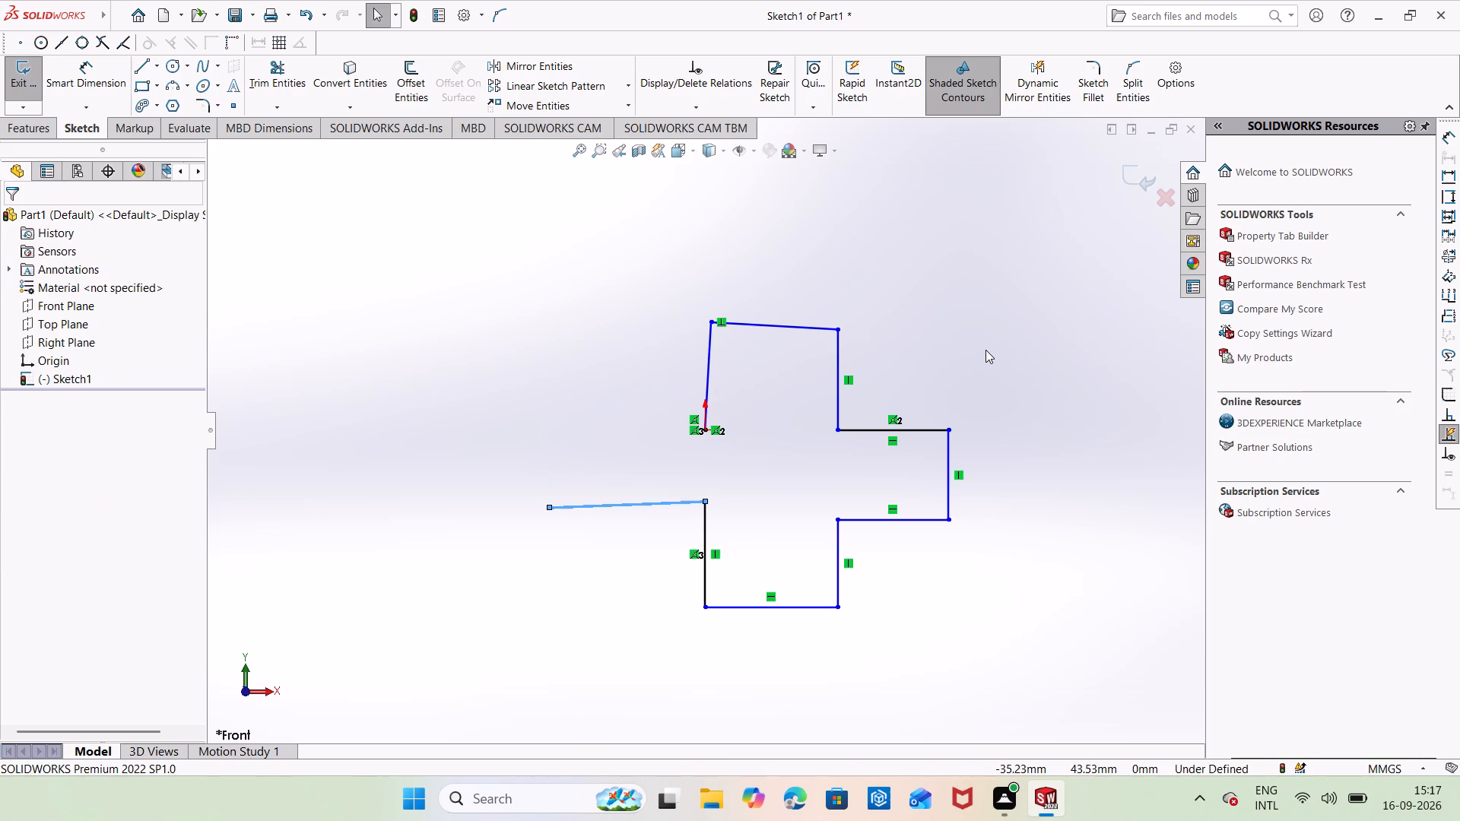
key("ctrl+z")
key("ctrl+z")
key("ctrl+z")
key("ctrl+z")
key("ctrl+z")
key("ctrl+z")
key("ctrl+z")
key("ctrl+z")
key("ctrl+z")
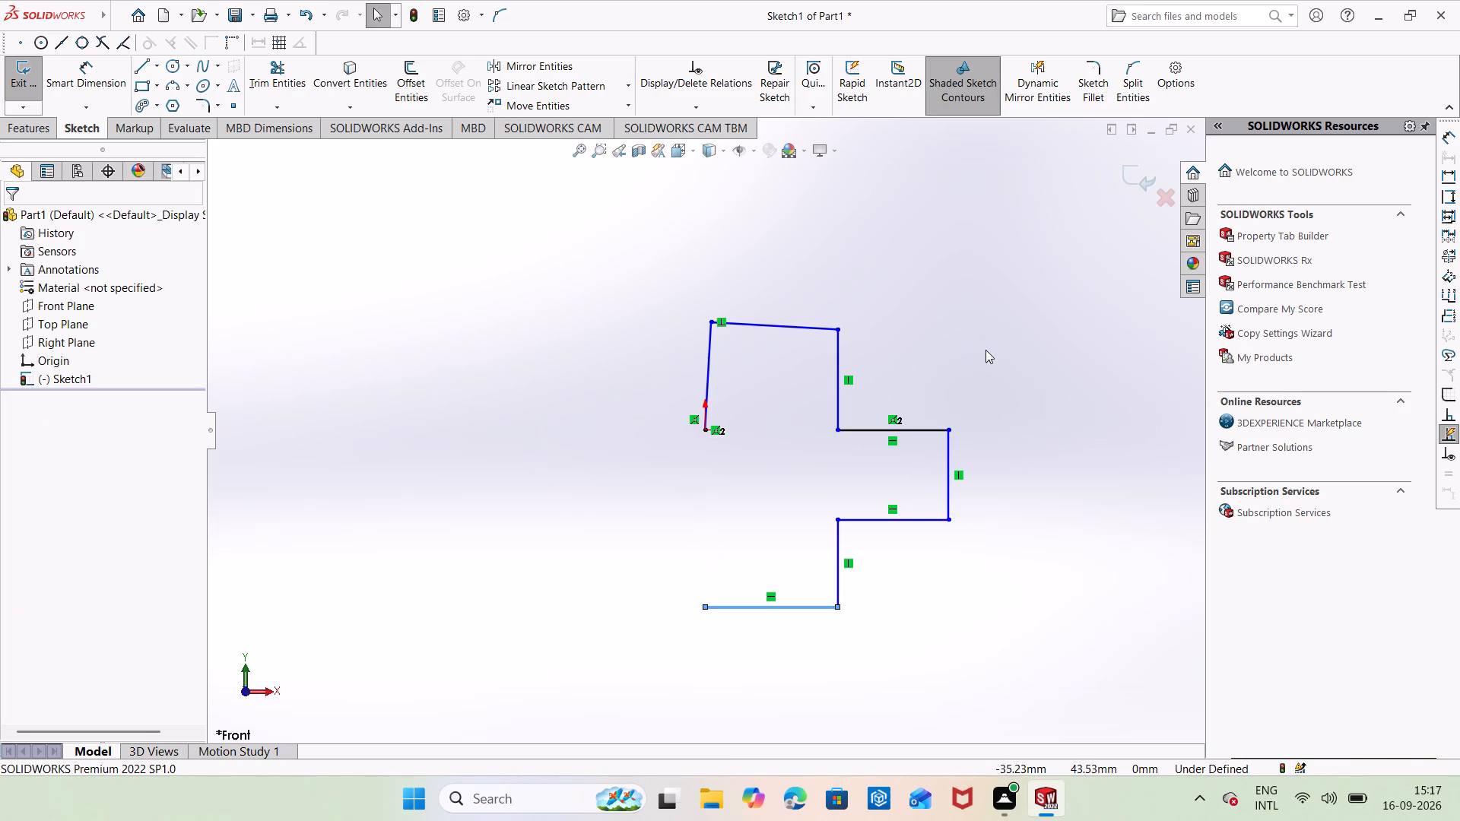
key("ctrl+z")
key("ctrl+z")
key("ctrl+z")
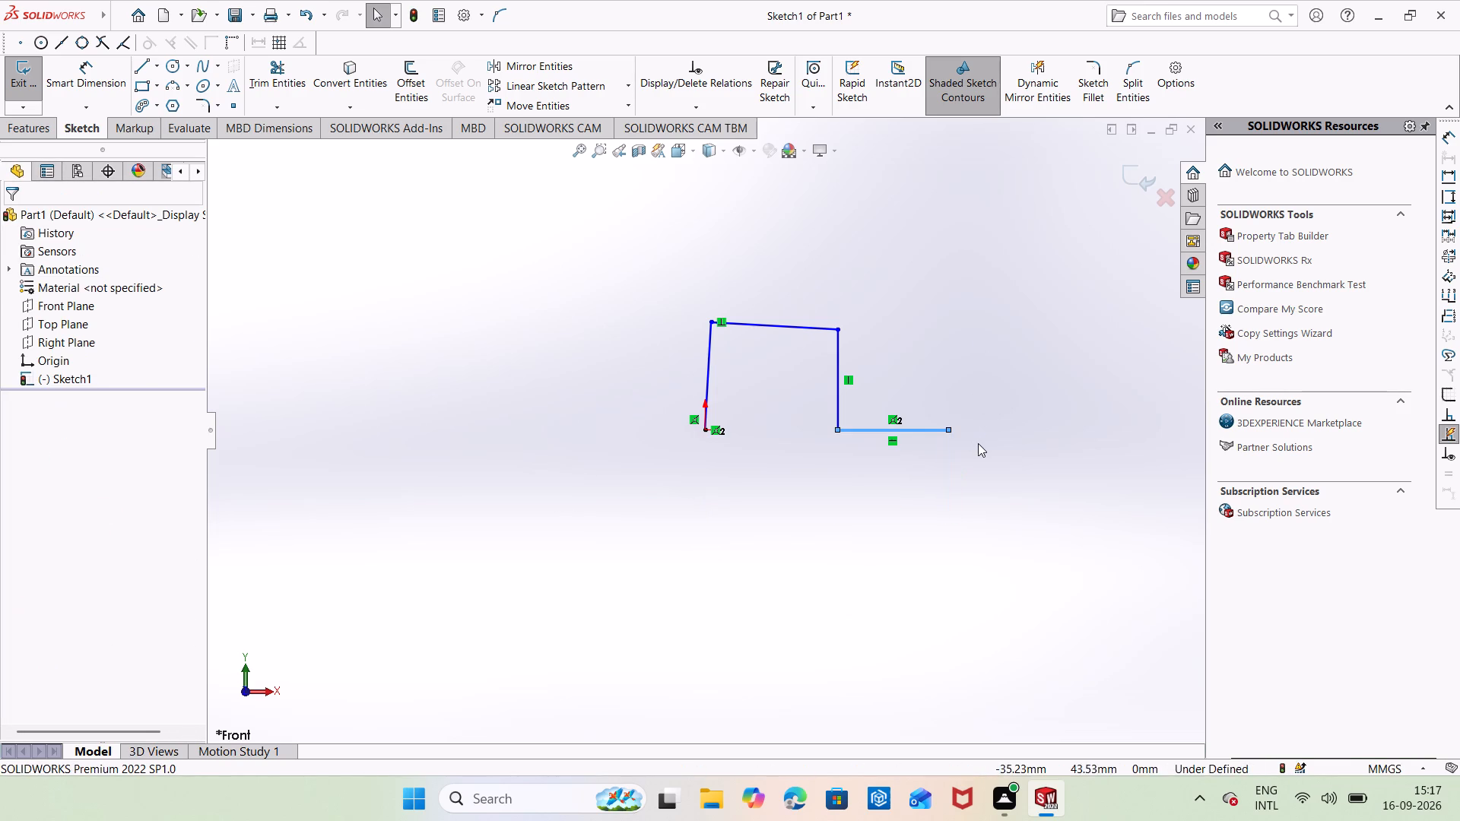
key("ctrl+a")
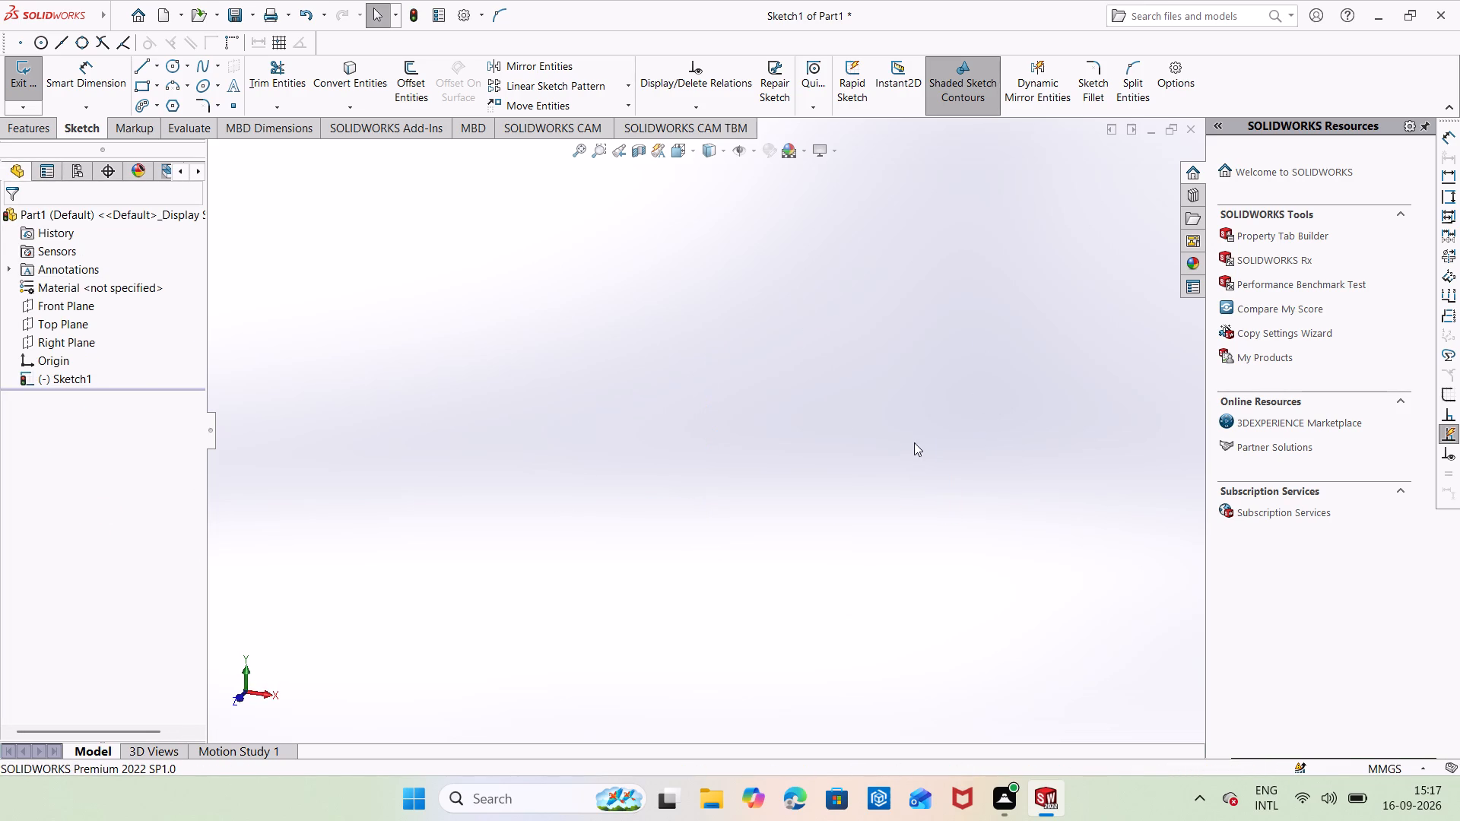
key("Escape")
key("Escape")
key("Escape")
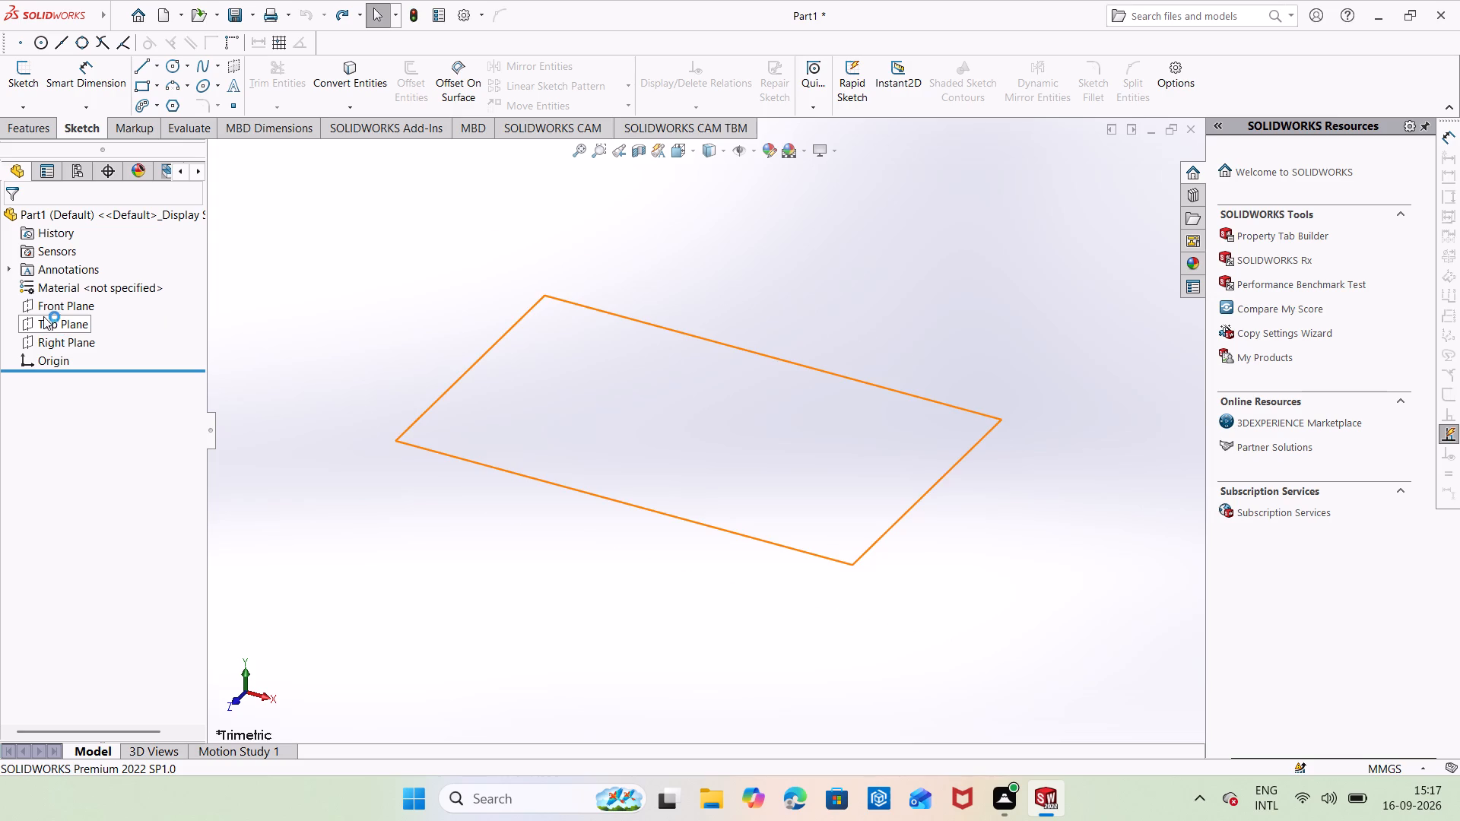
Start a new sketch on the Front Plane and draw an upright center rectangle at the origin, about 35 mm wide and 114 mm tall.
right_click(43, 309)
left_click(52, 287)
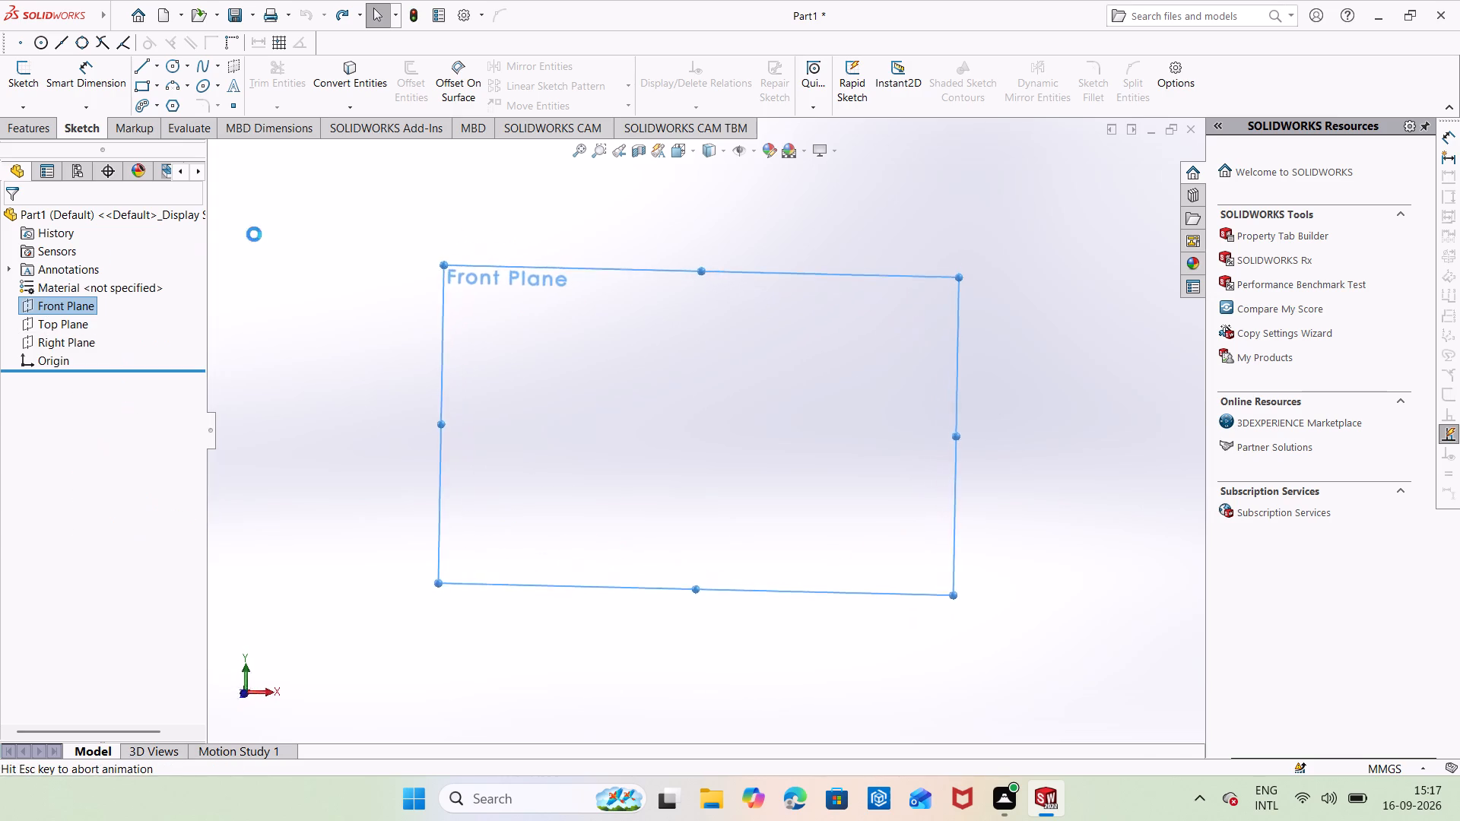
left_click(316, 216)
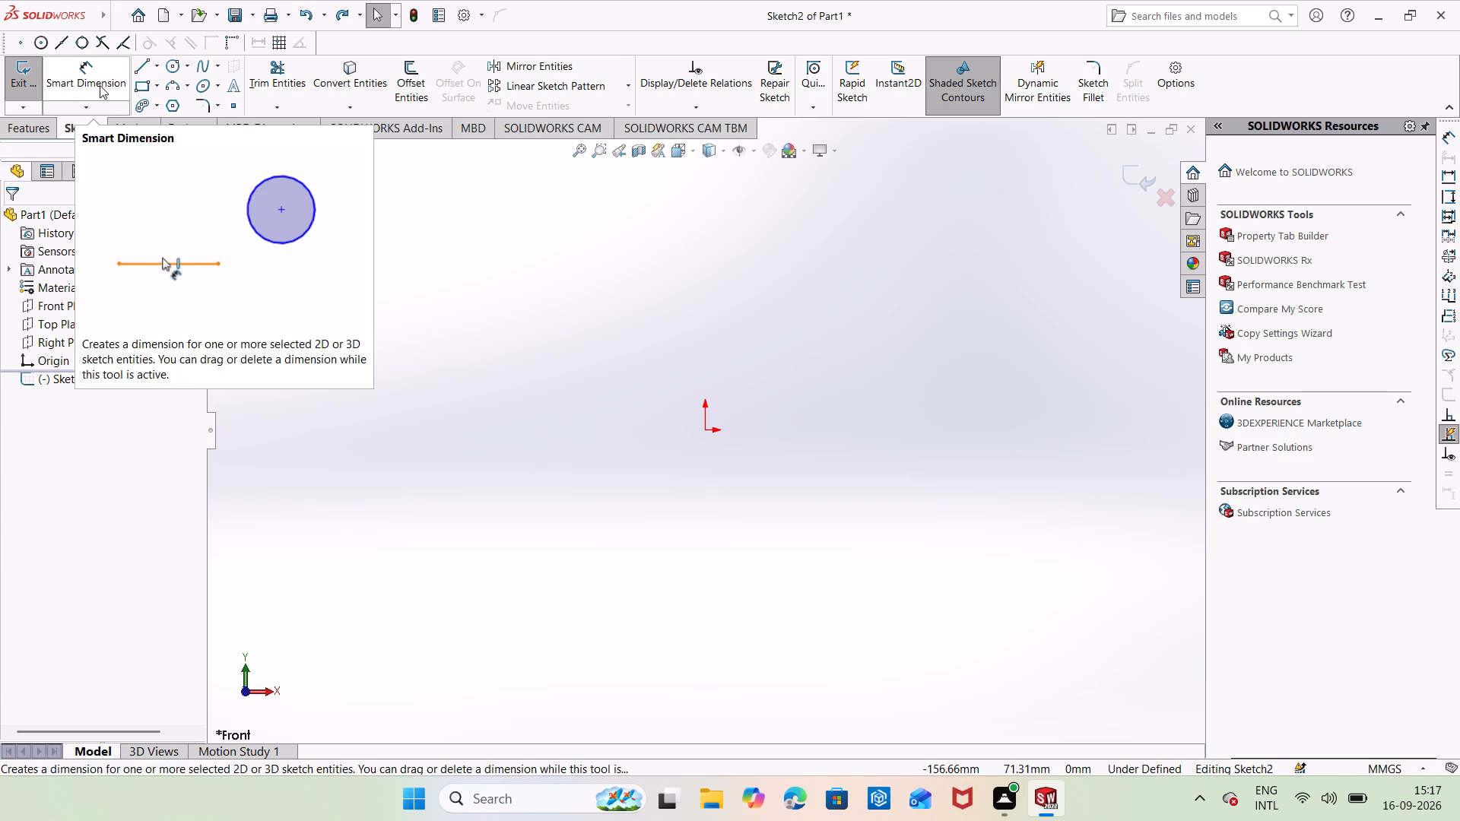
left_click(154, 84)
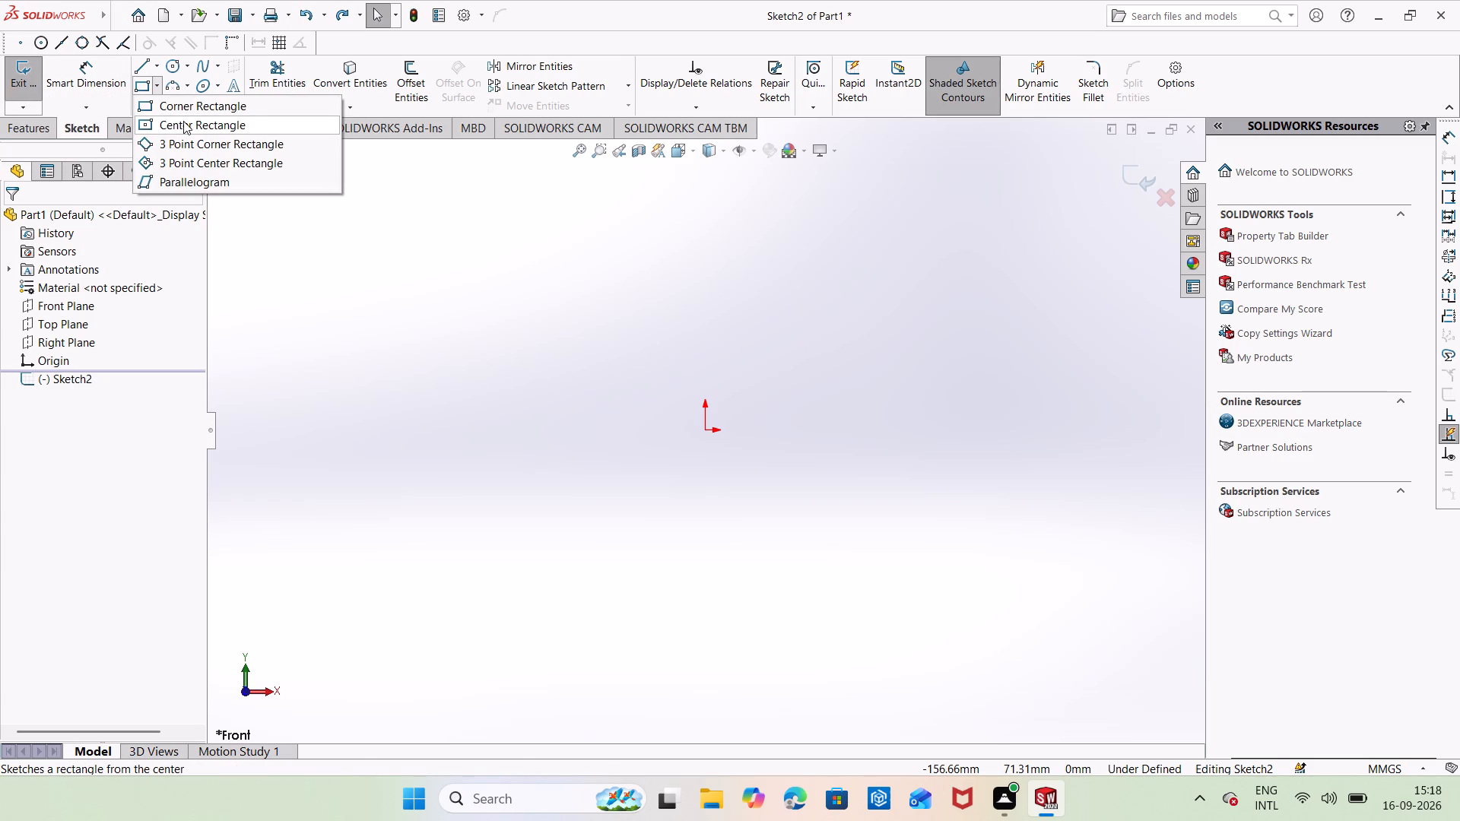
left_click(186, 121)
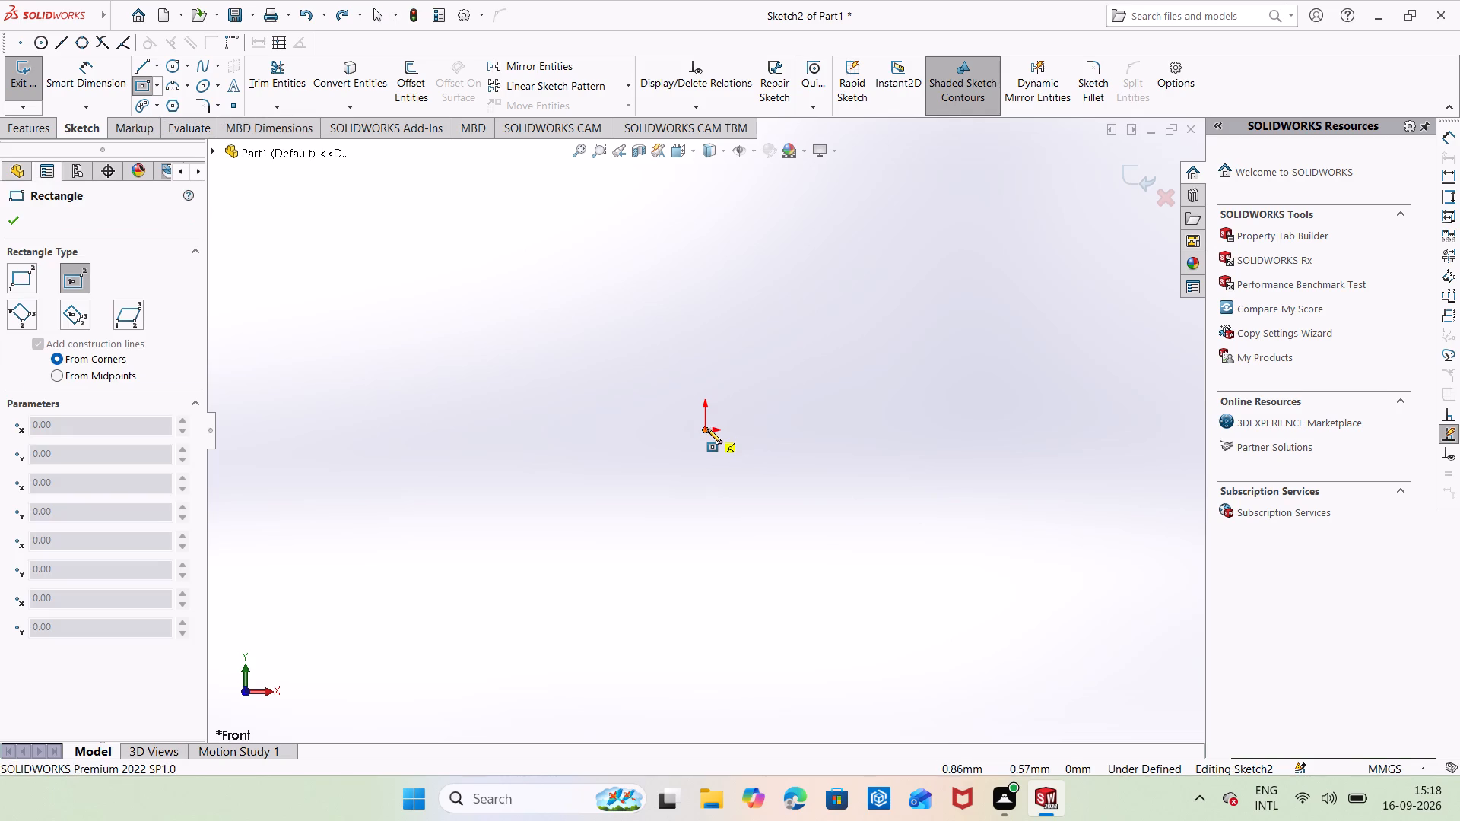
left_click(707, 429)
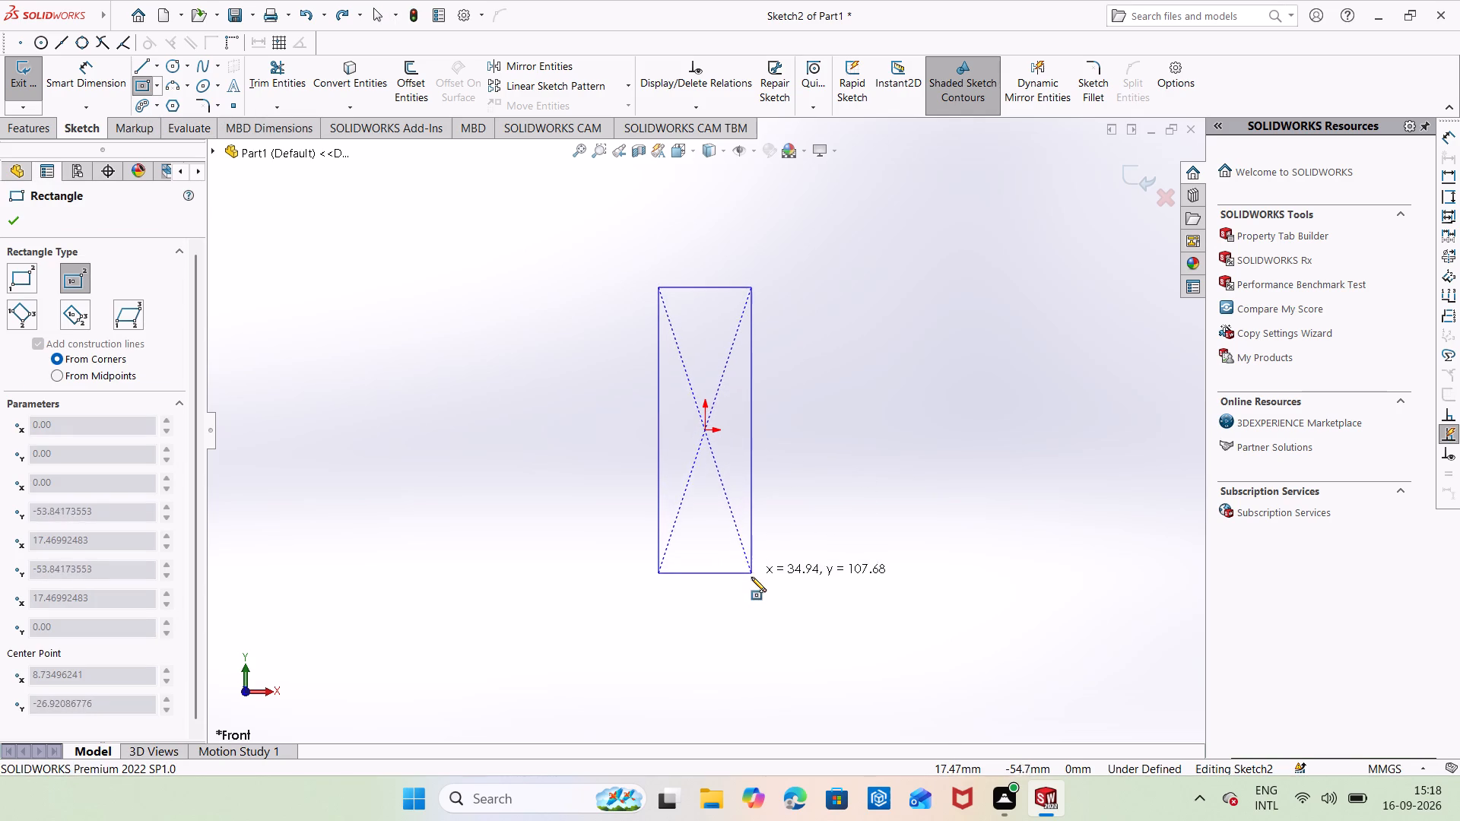
left_click(751, 582)
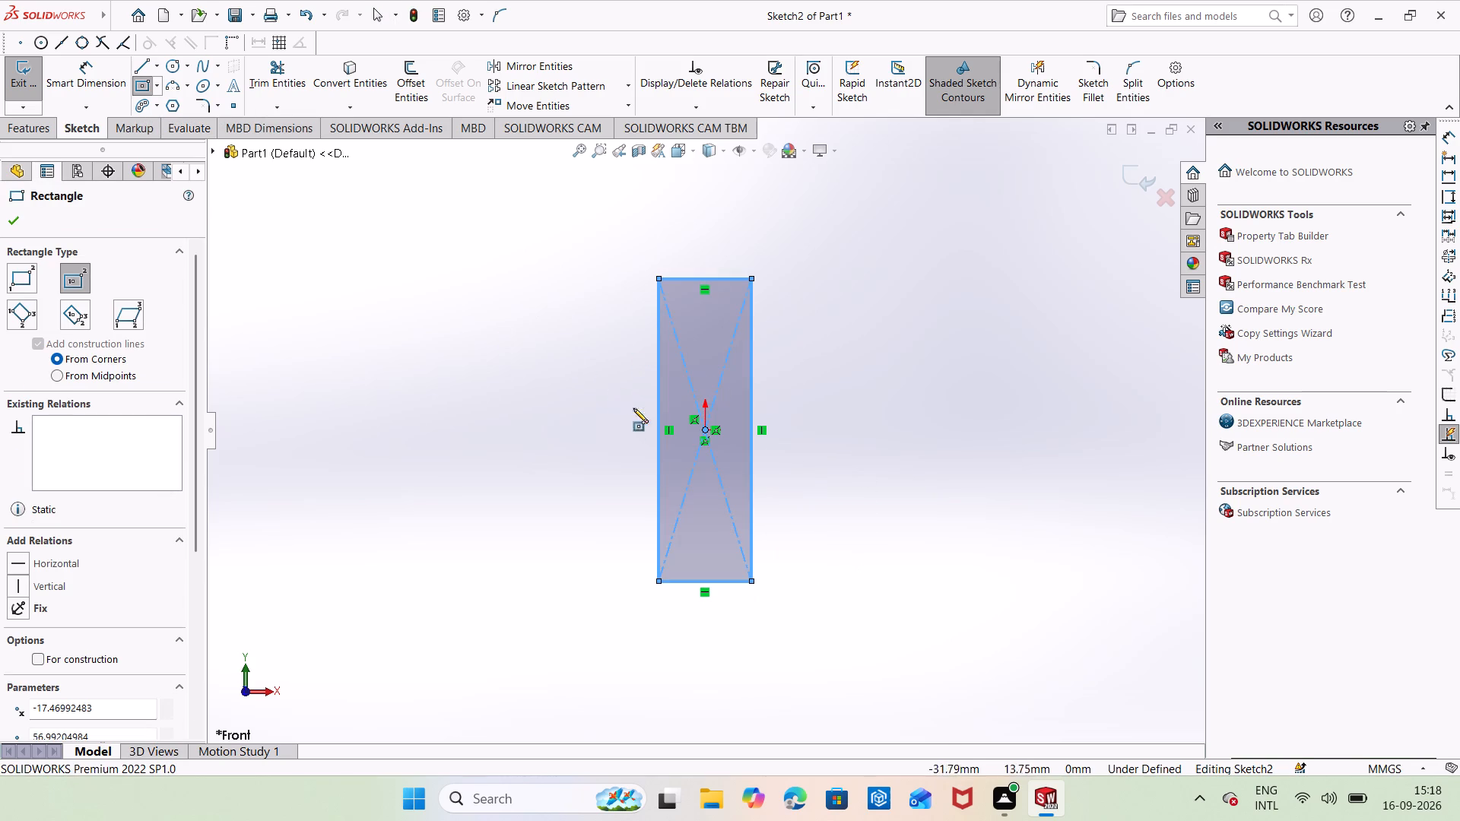
Sketch a second center rectangle at the origin, lying crosswise, about 158 mm wide and 34 mm tall.
left_click(706, 430)
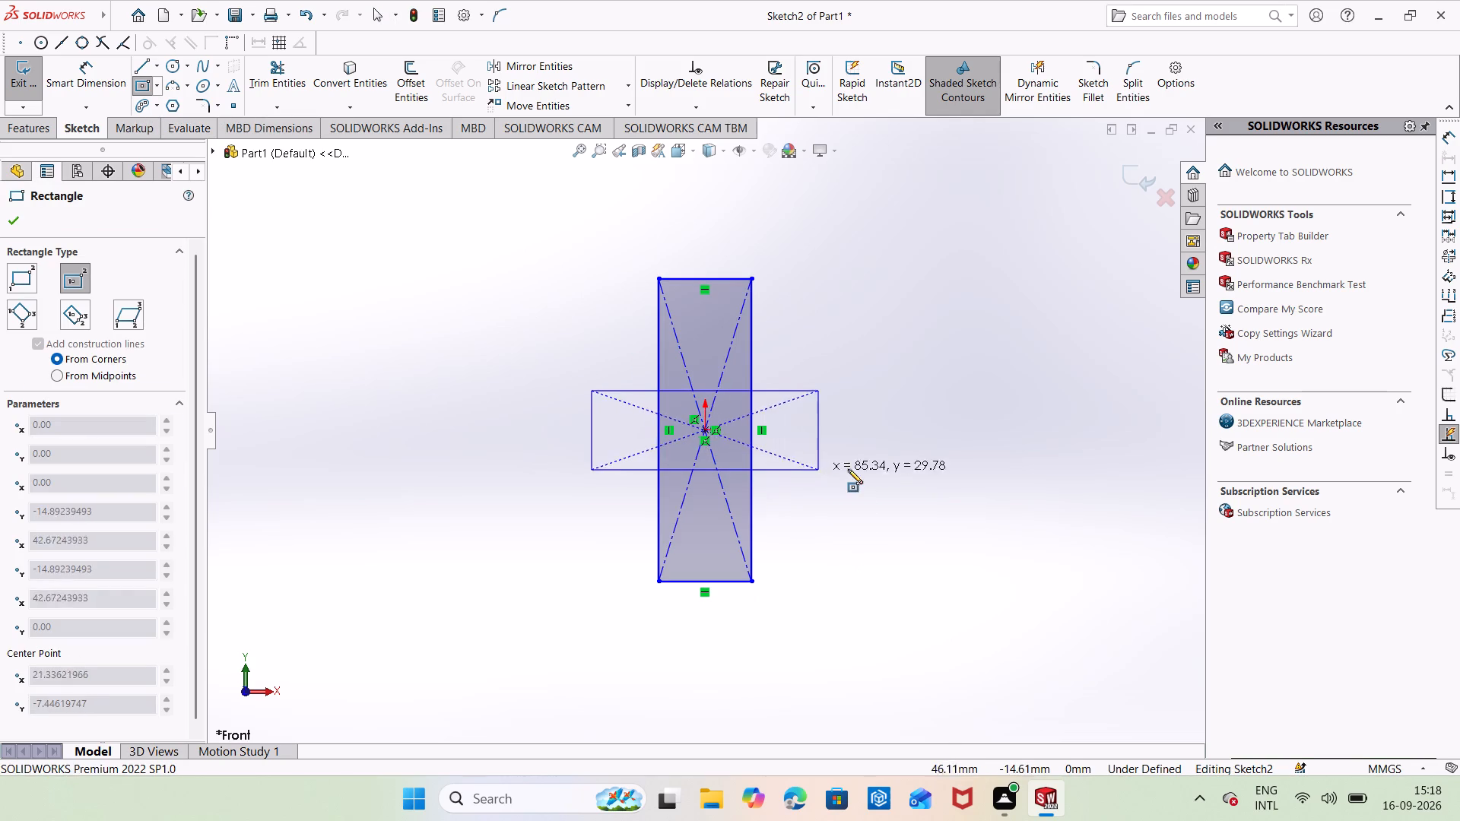
left_click(914, 475)
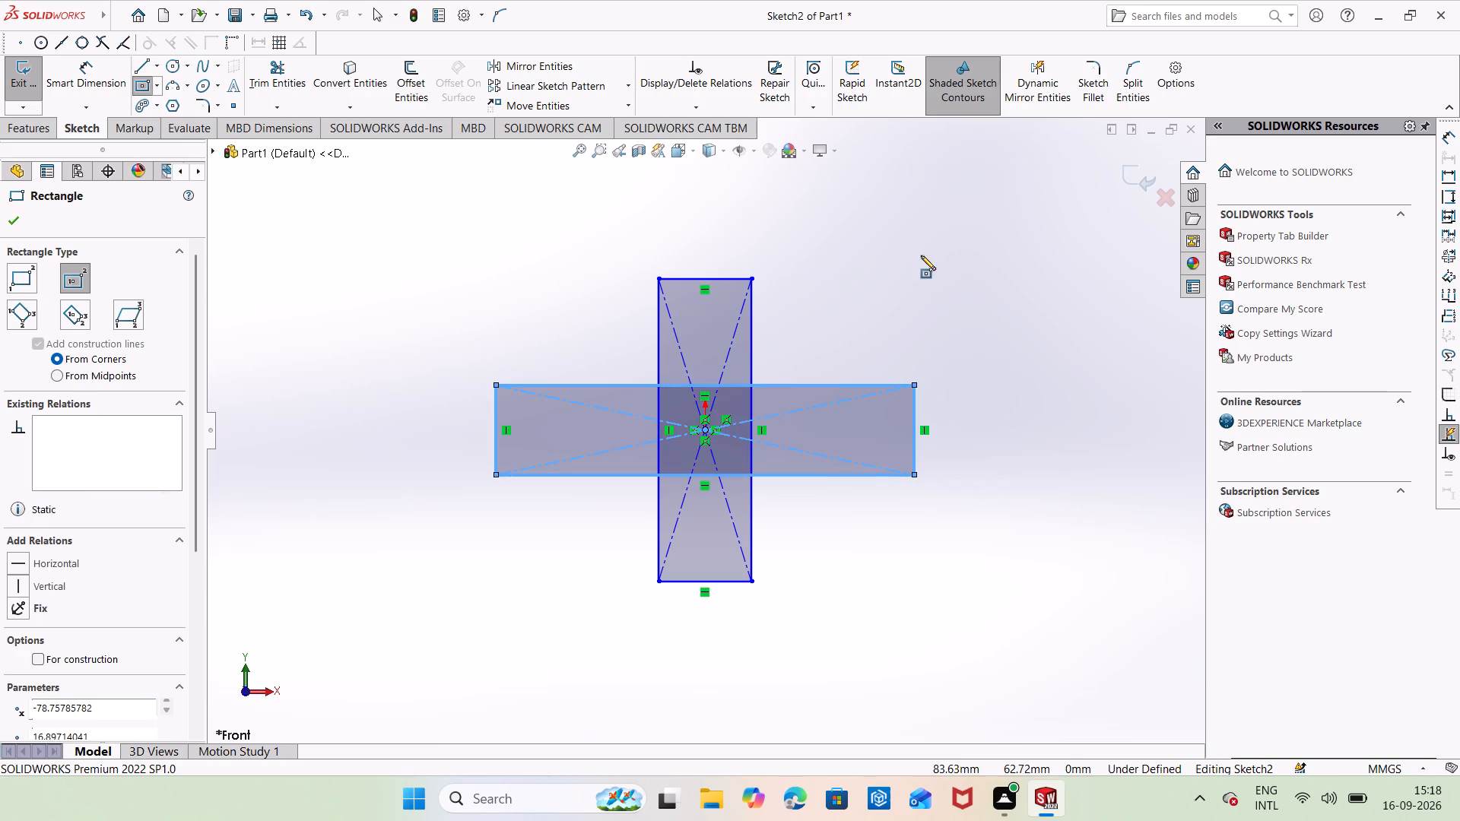
key("Escape")
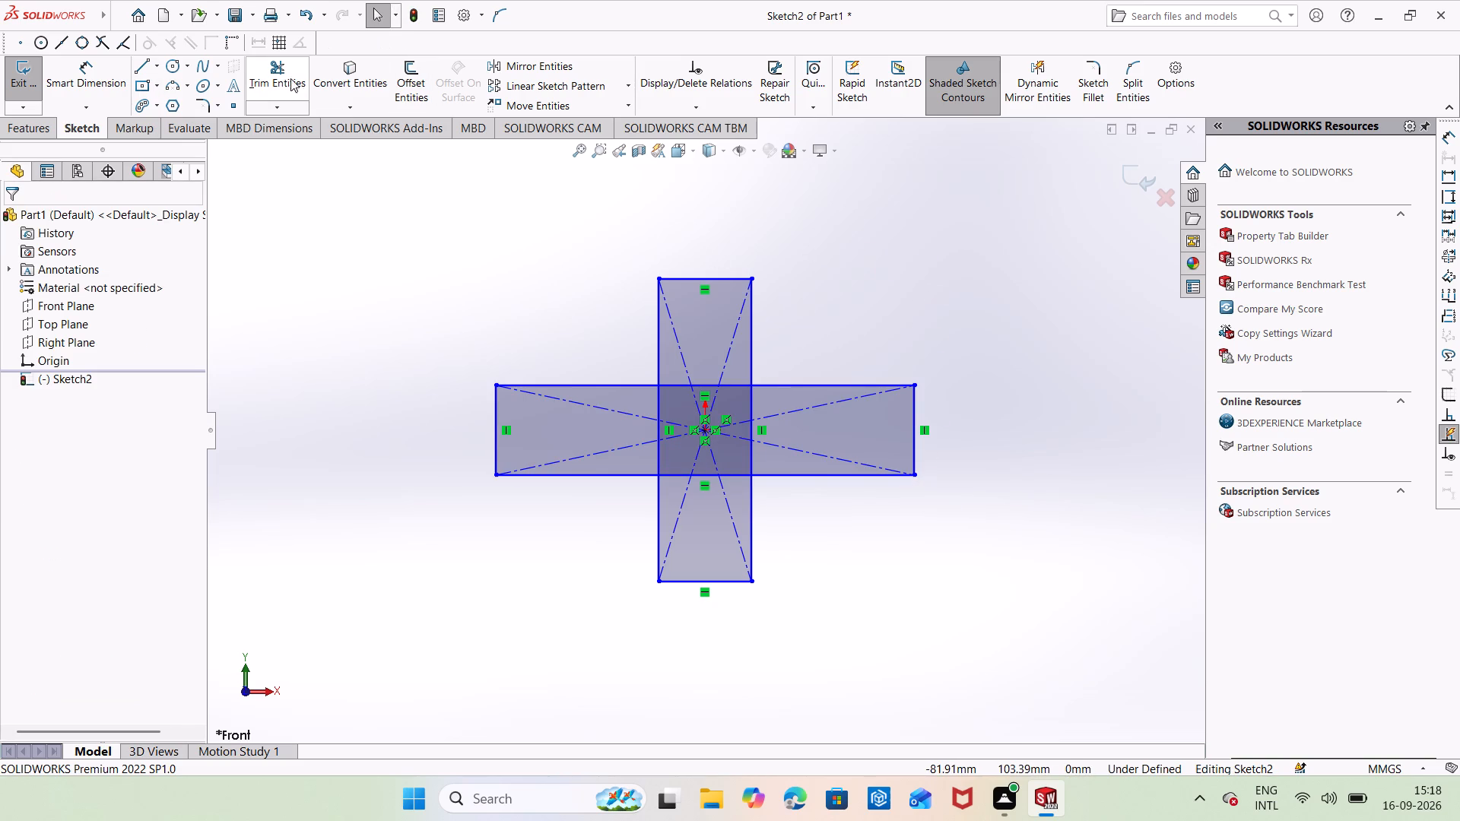
Power trim the upright rectangle's long sides where they pass through the crosswise rectangle.
left_click(283, 71)
left_click_drag(626, 430, 761, 433)
left_click_drag(643, 409, 680, 408)
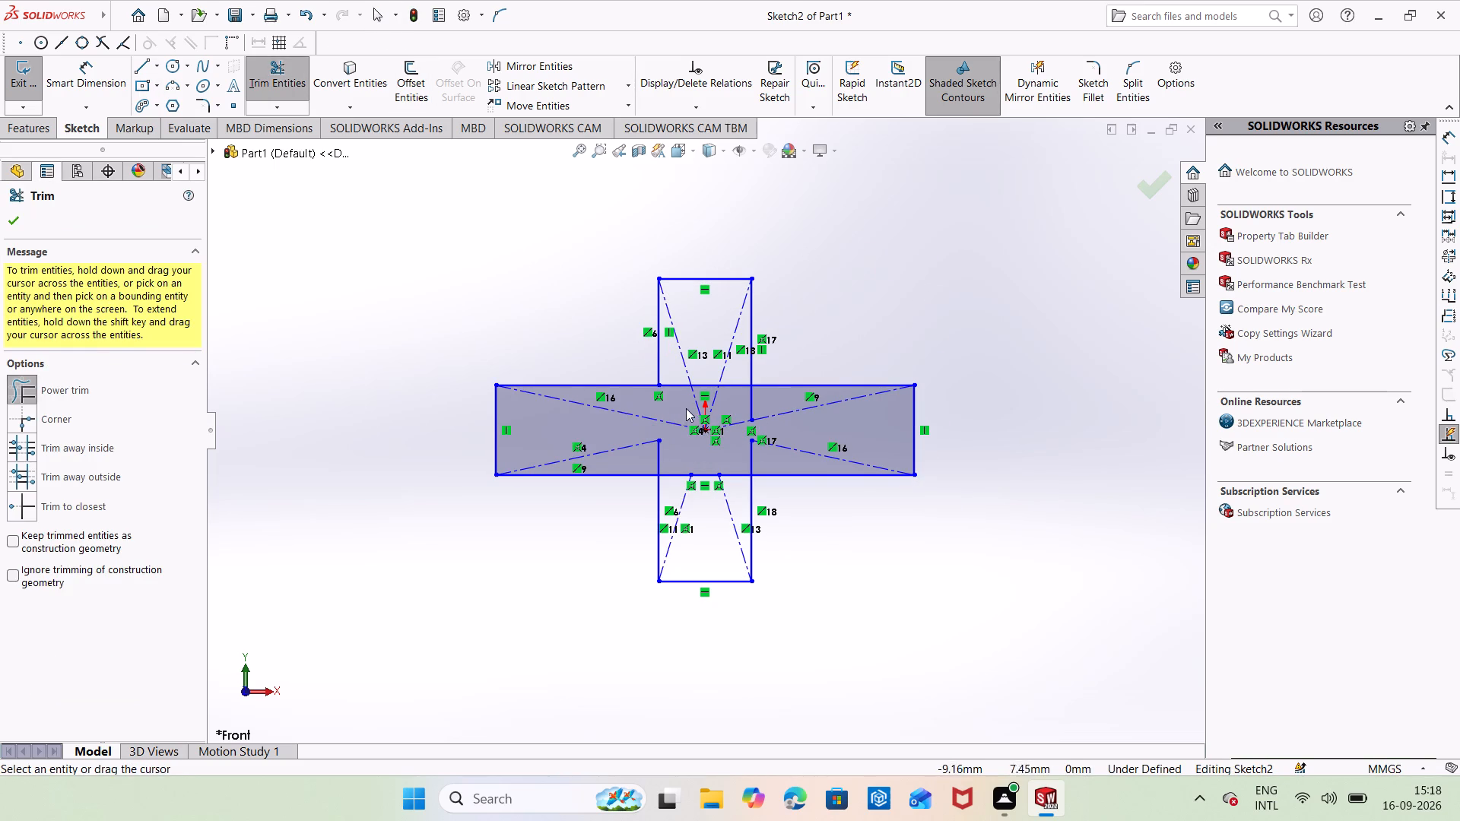
left_click_drag(744, 394, 777, 401)
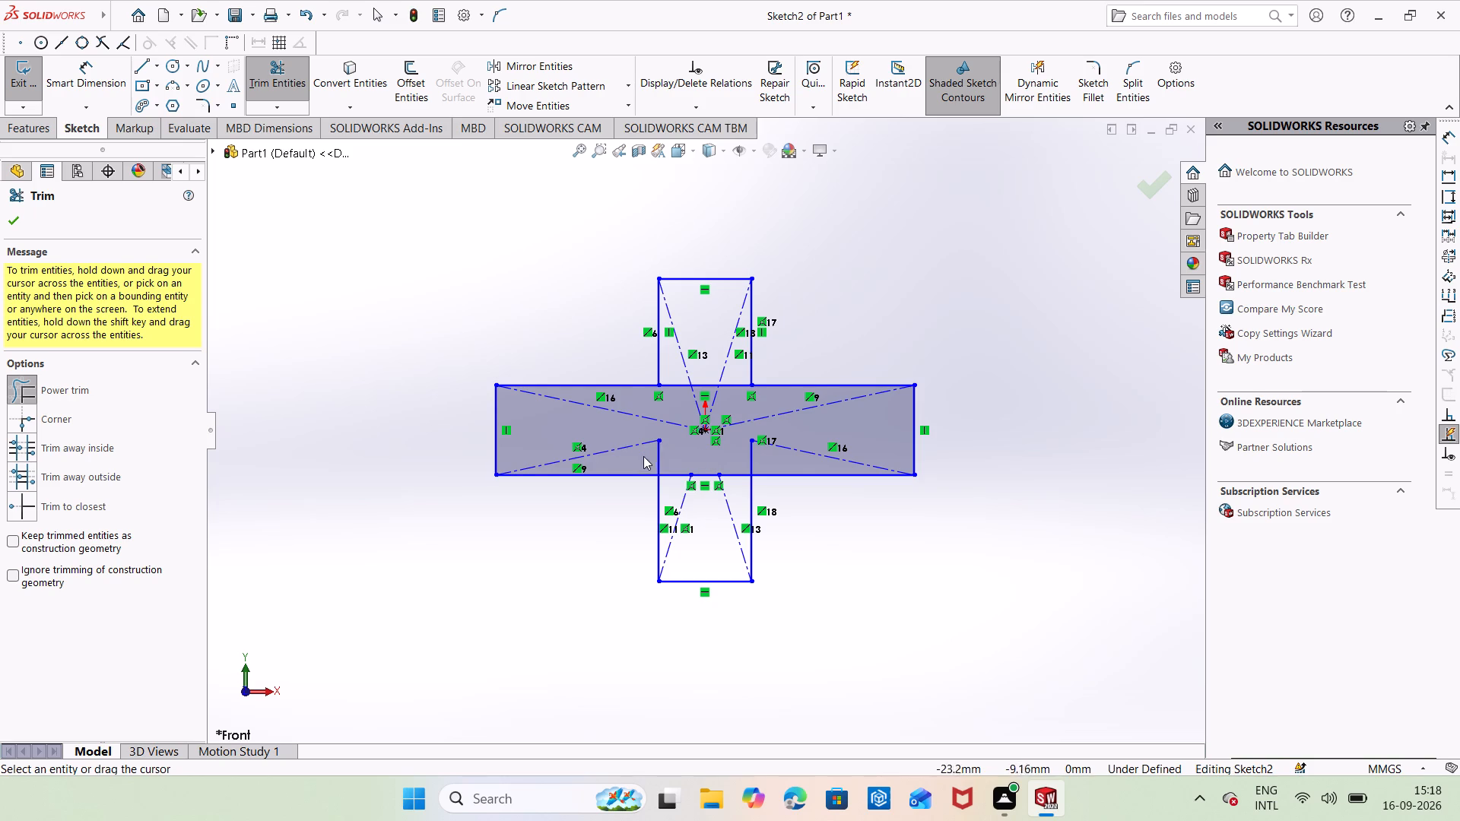
left_click_drag(646, 458, 695, 462)
left_click_drag(744, 448, 784, 459)
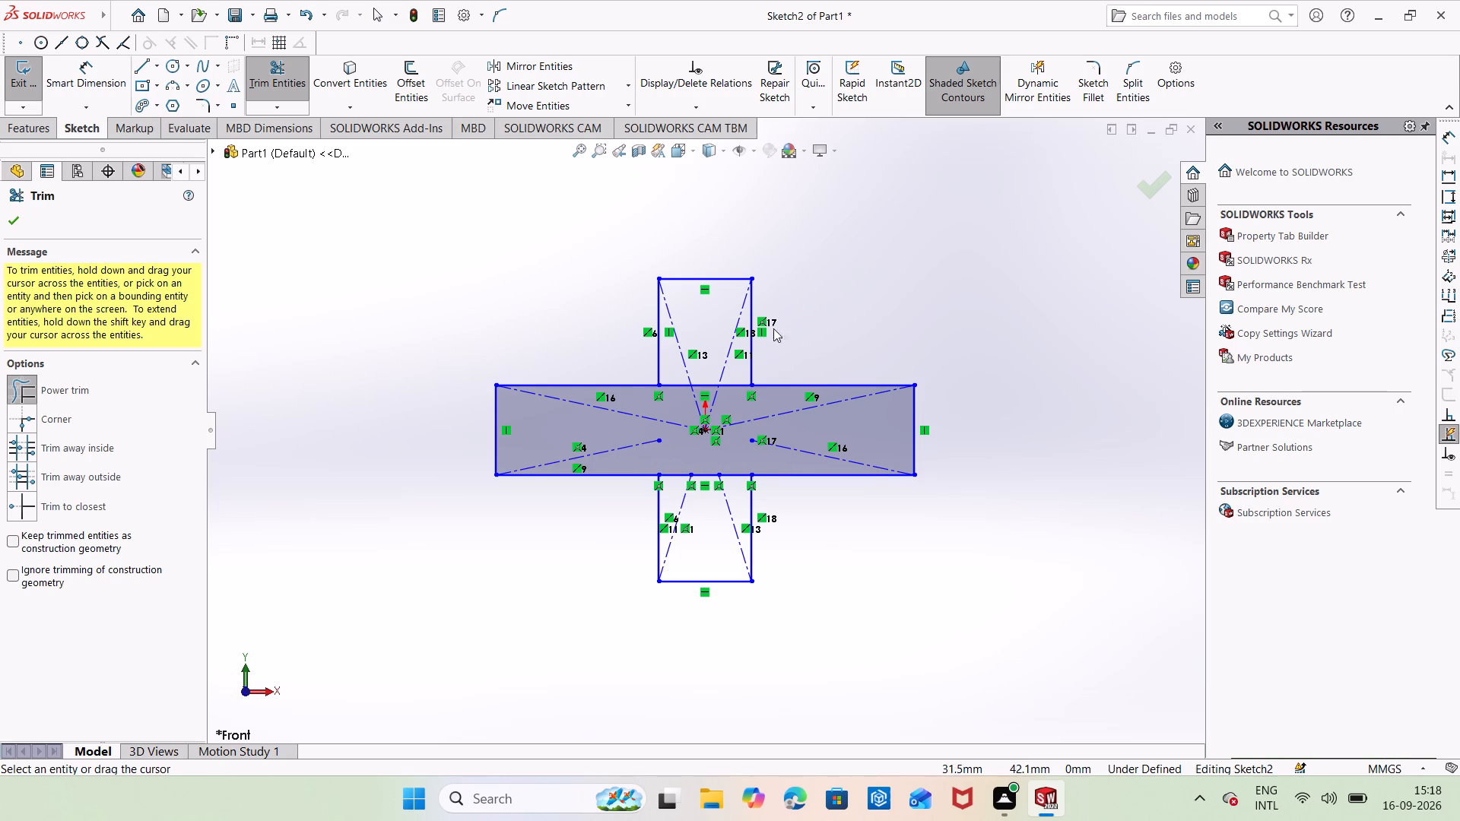
Trim the crosswise rectangle's long edges between the upright rectangle's sides to form a single cross outline.
left_click_drag(705, 360, 723, 420)
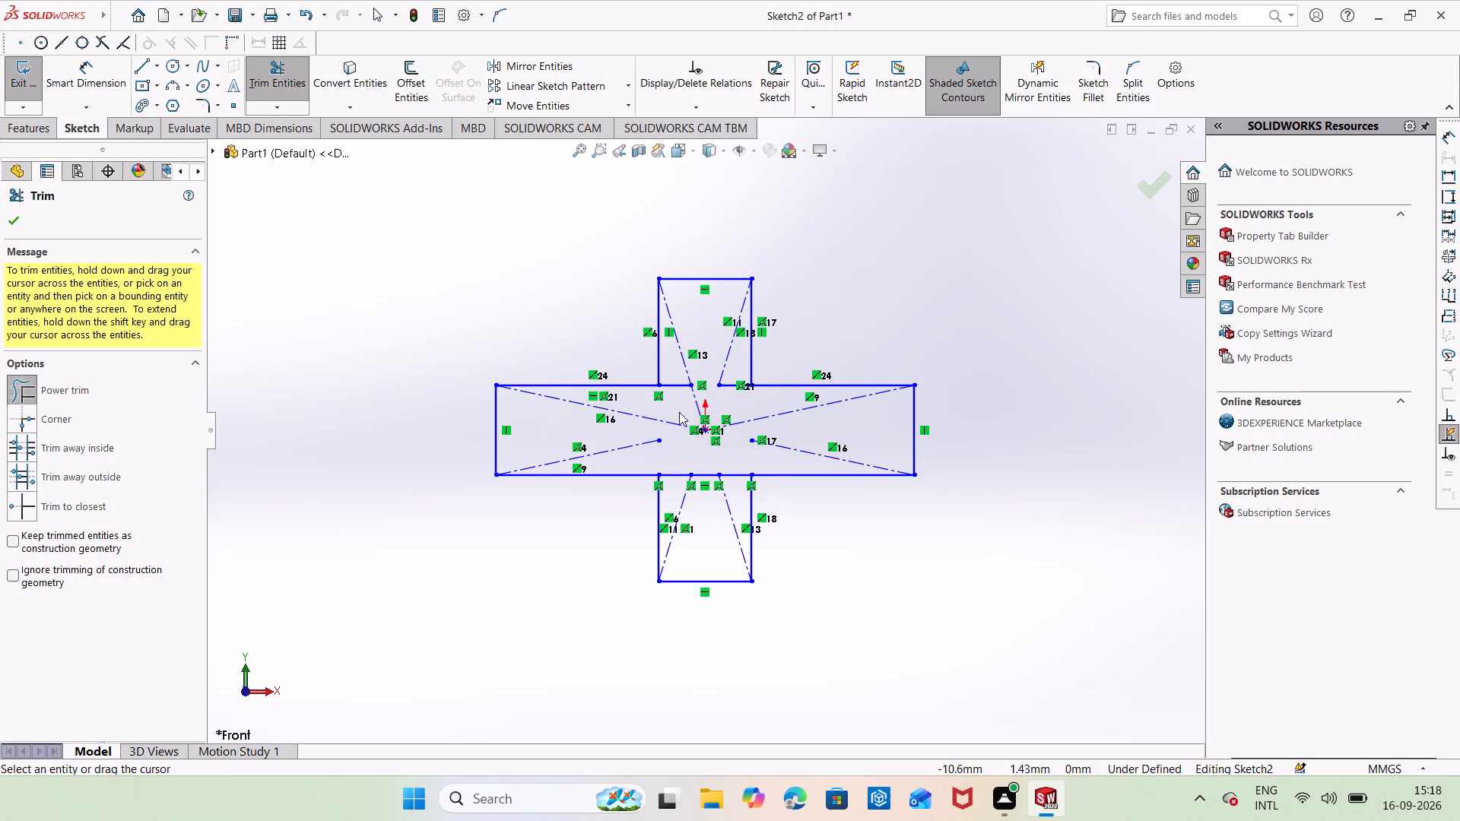
left_click_drag(669, 365, 684, 417)
left_click_drag(742, 347, 739, 409)
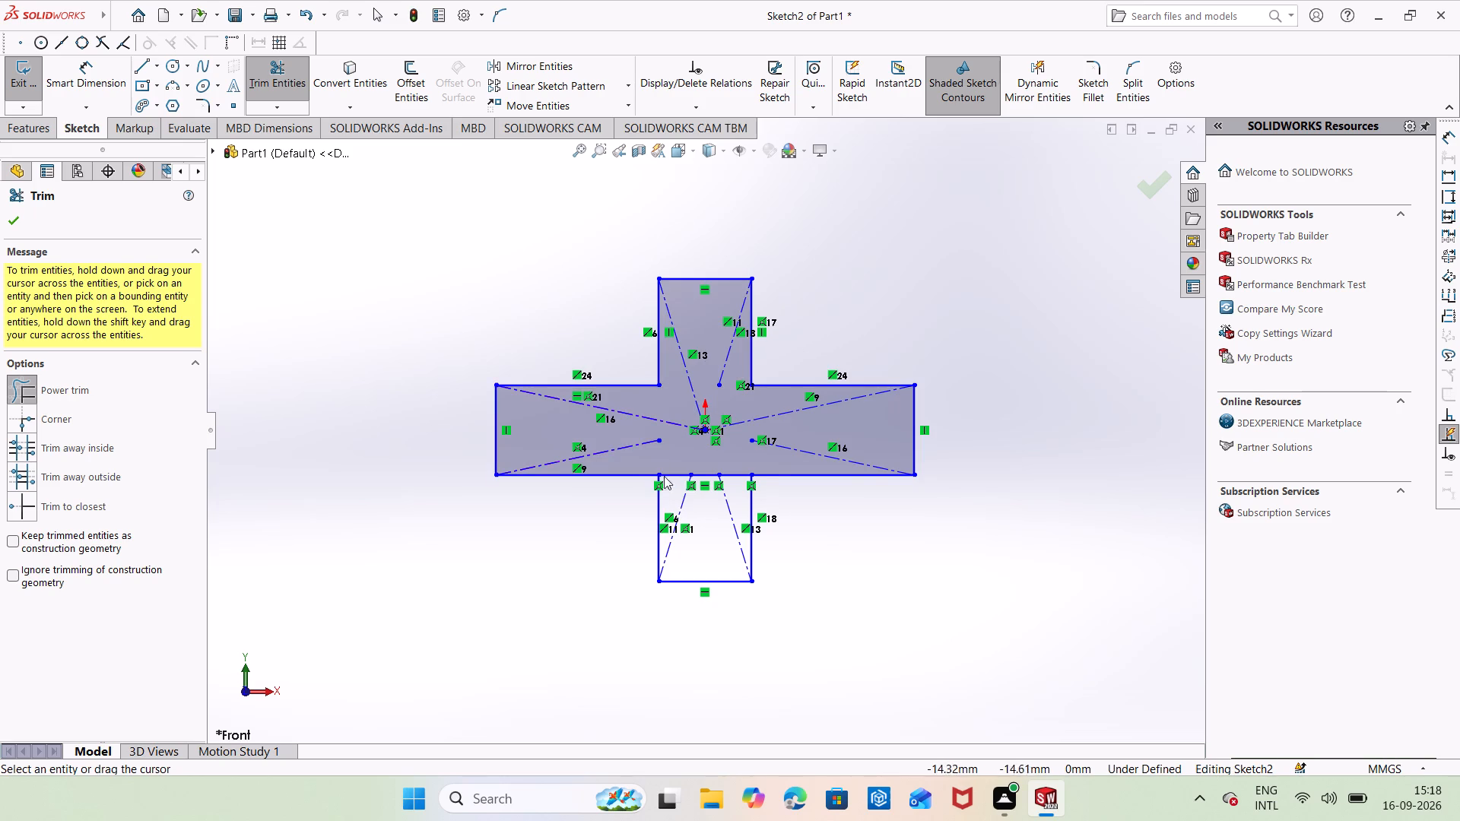
left_click_drag(681, 463, 686, 512)
left_click_drag(712, 449, 713, 523)
left_click_drag(727, 461, 740, 517)
left_click_drag(732, 431, 735, 518)
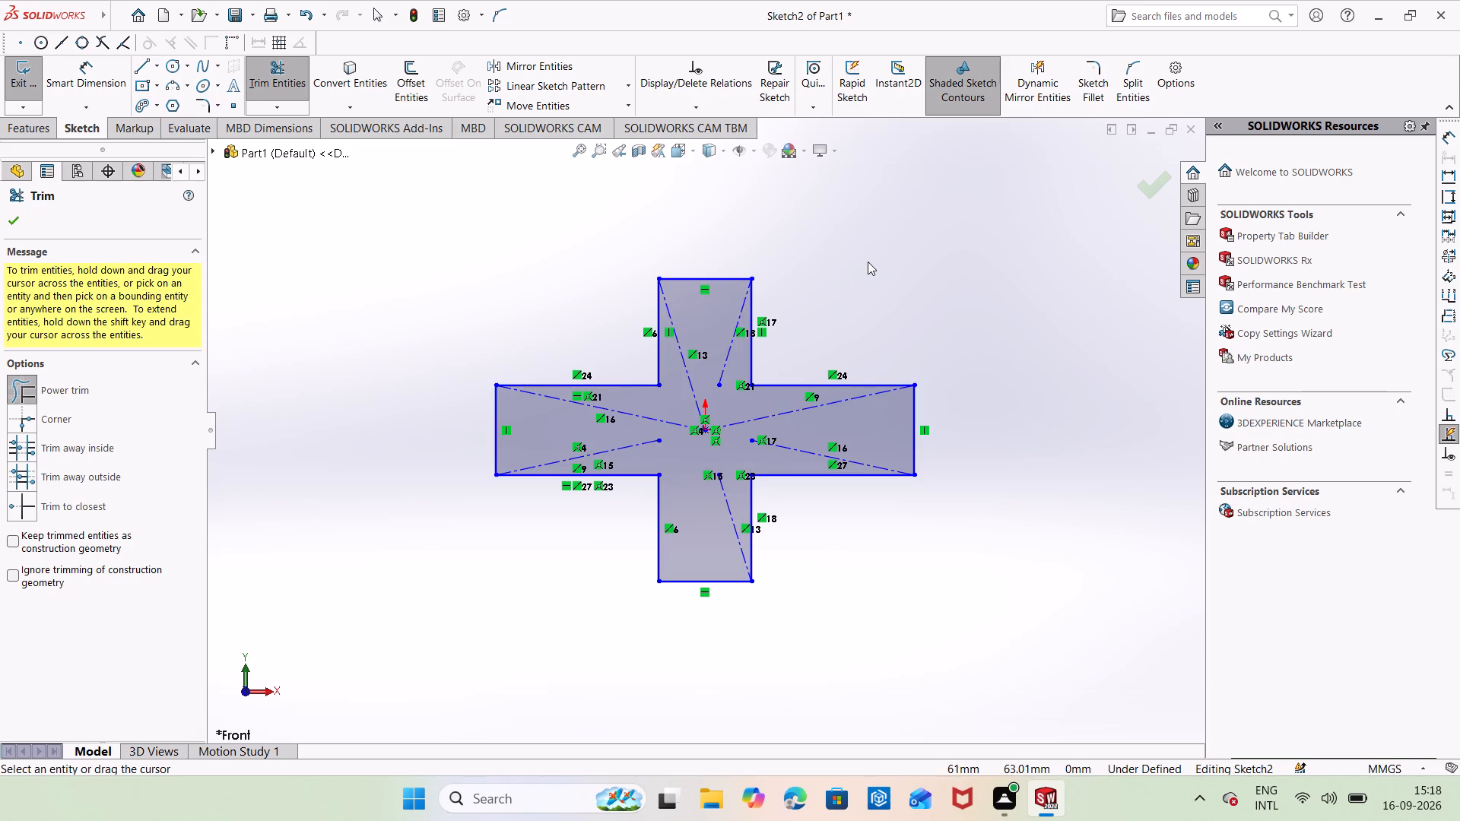
key("Escape")
key("Escape")
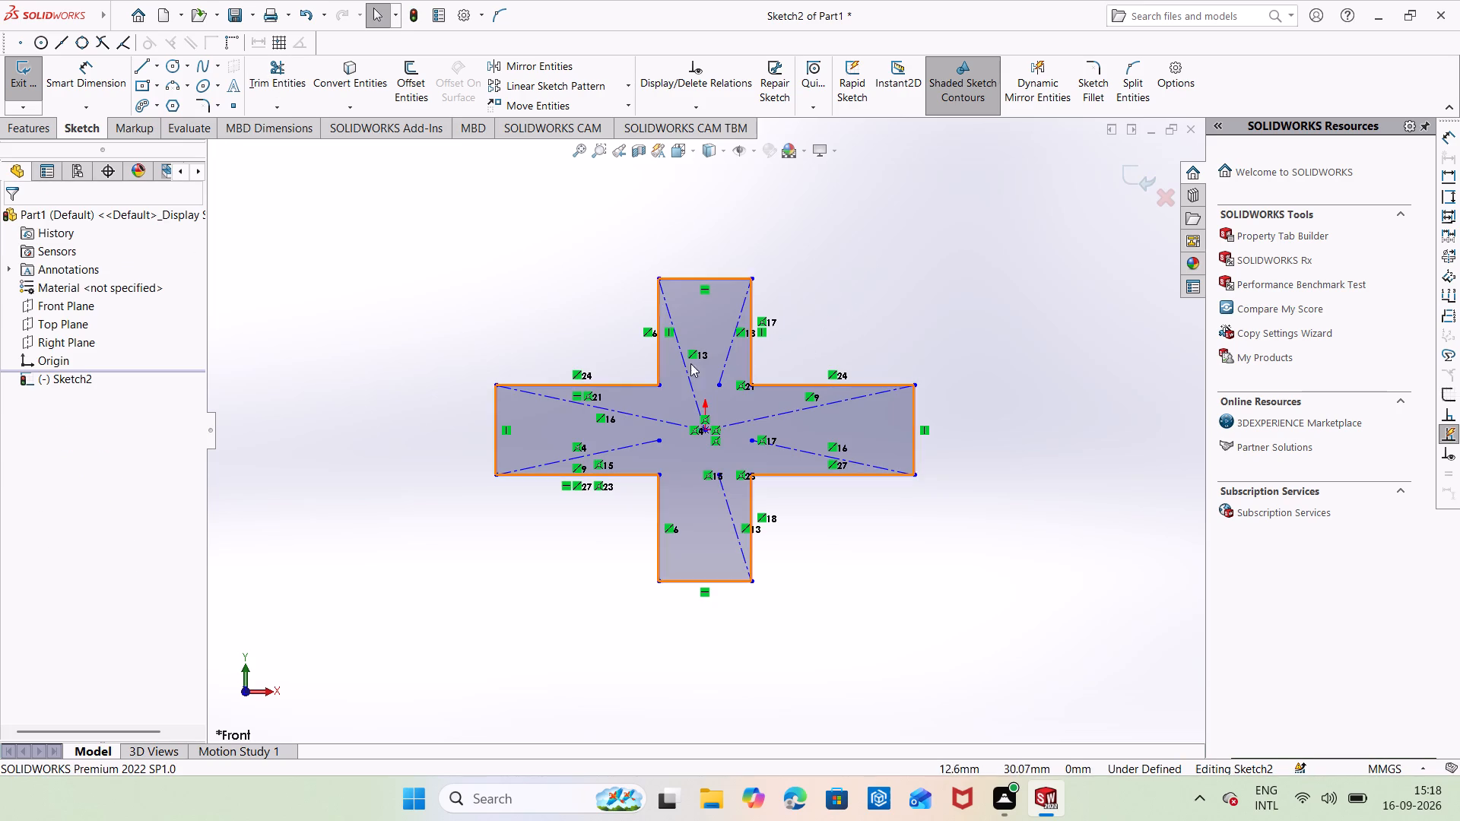
key("Escape")
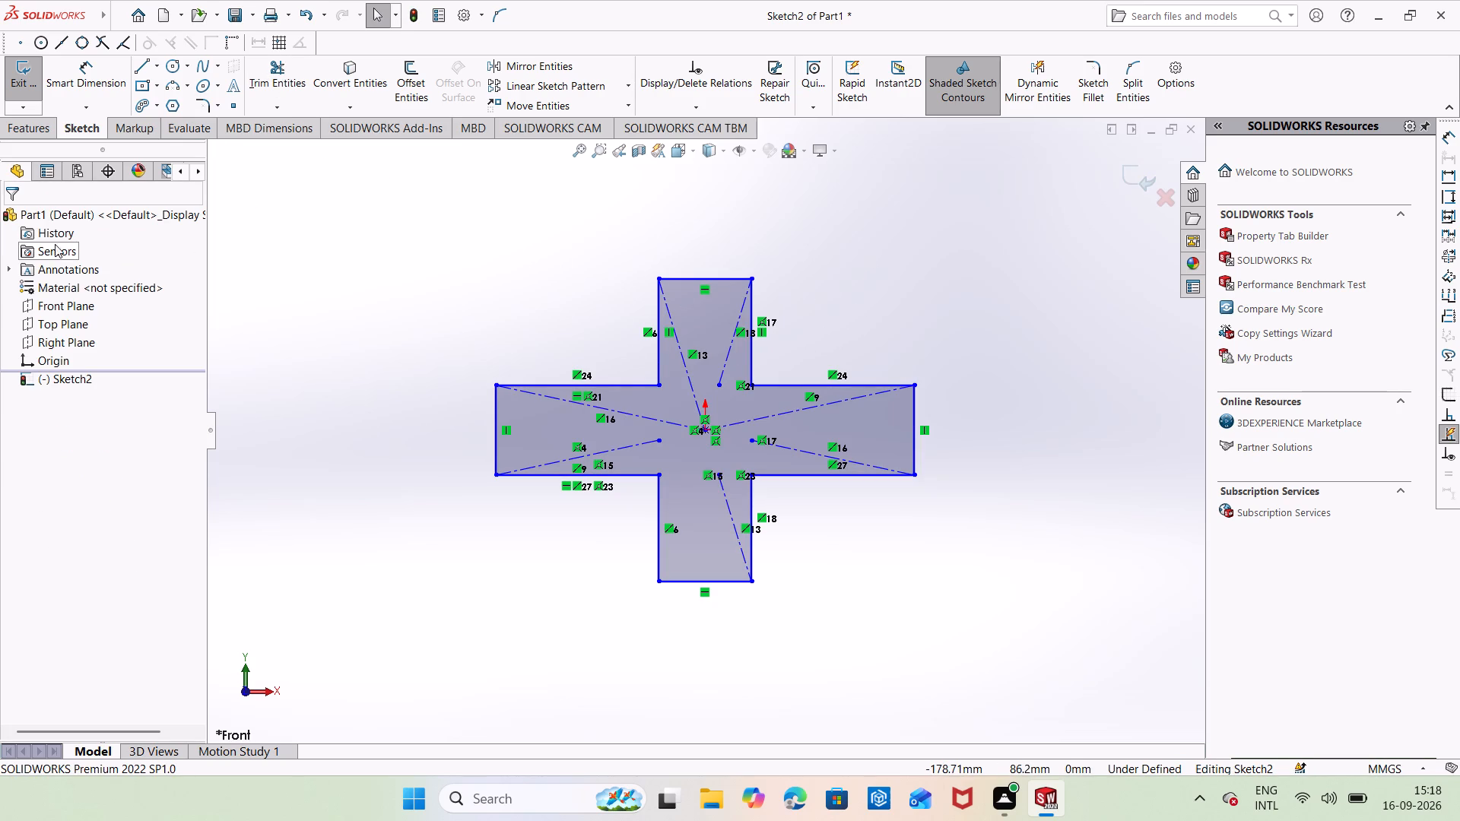
Dimension the cross's overall height between the upright arm's upper and lower corner points as 76 mm.
left_click(93, 62)
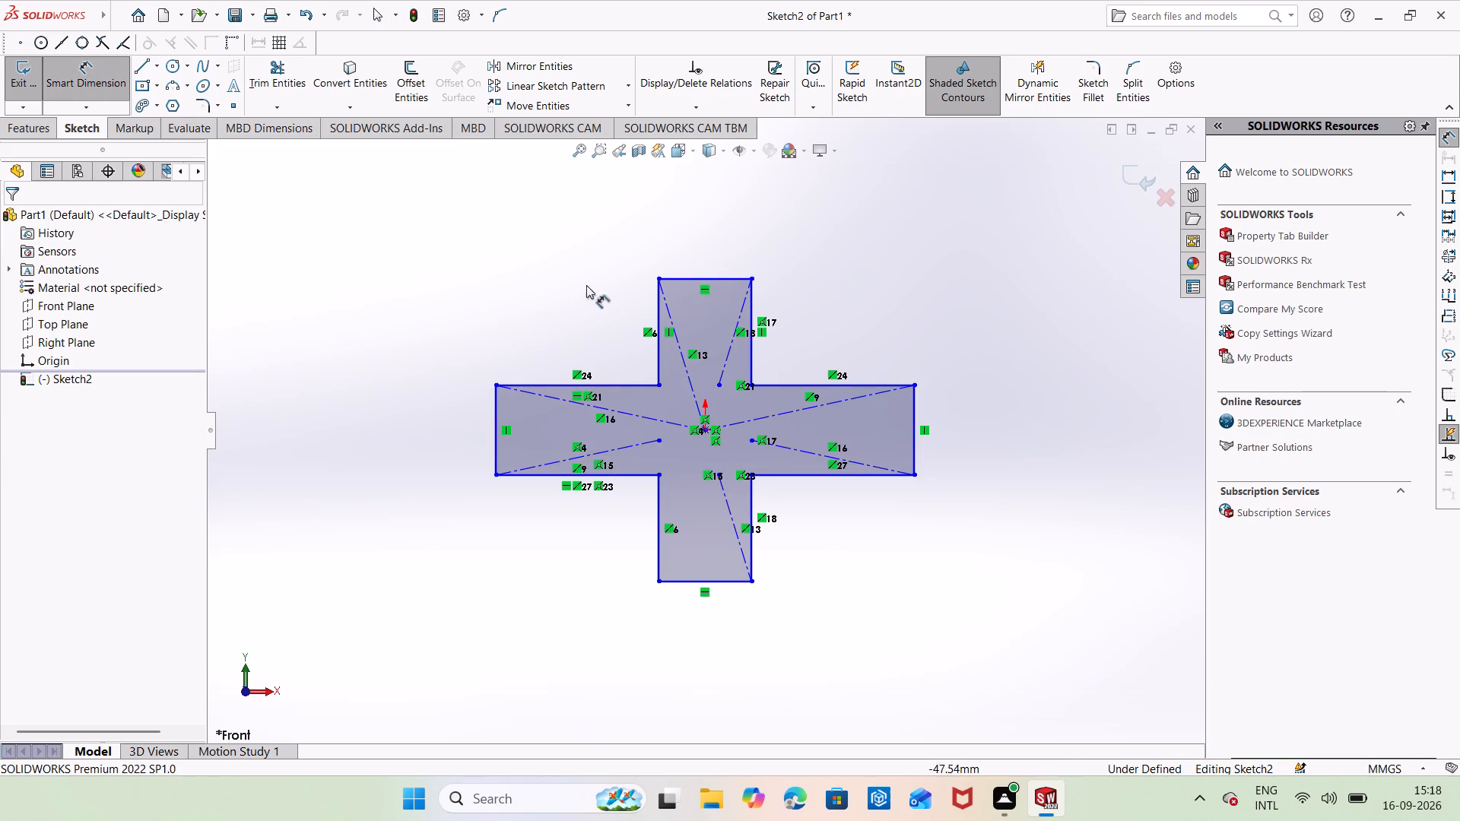
left_click(659, 276)
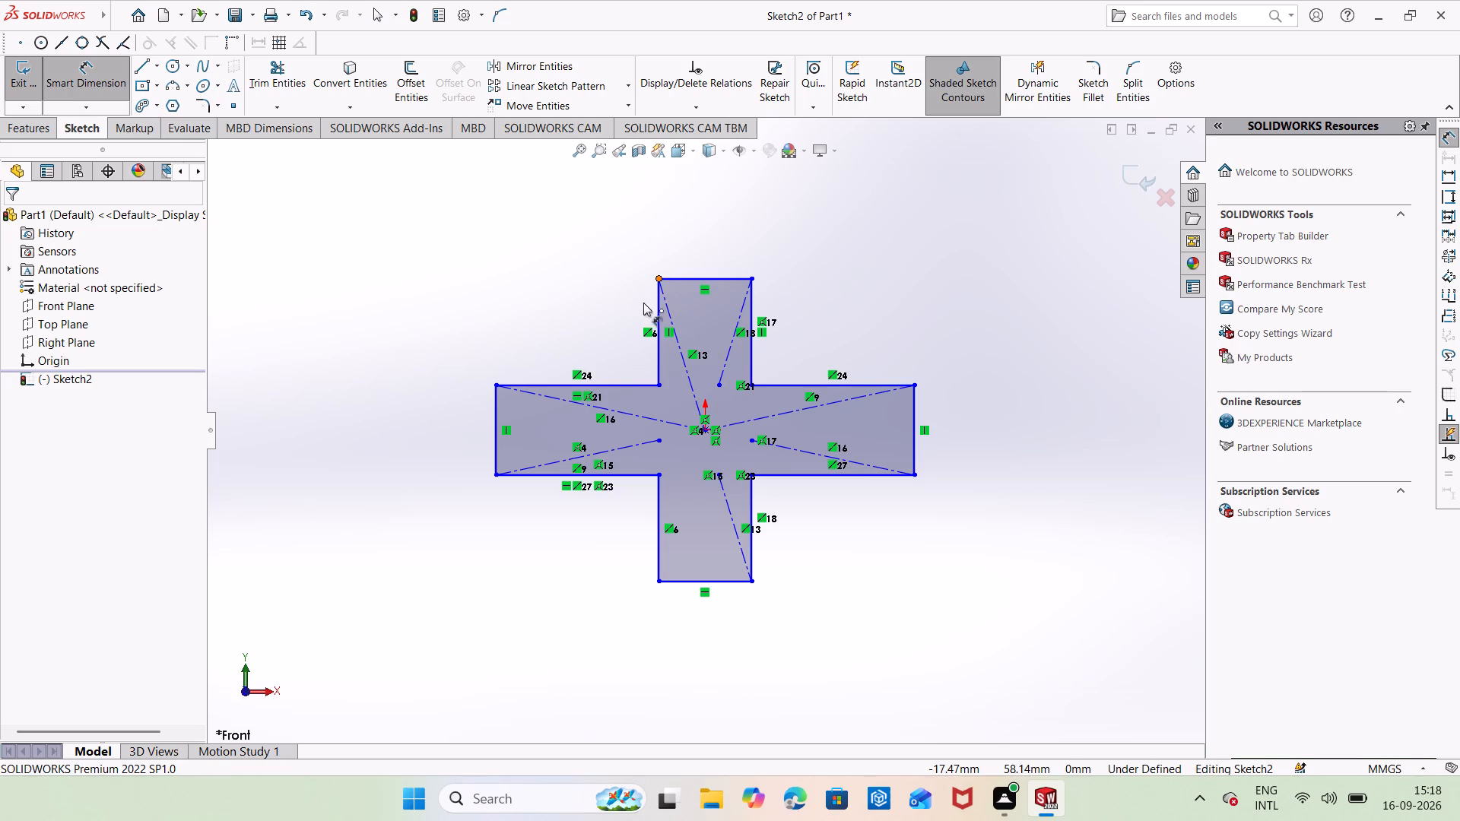
triple_click(655, 582)
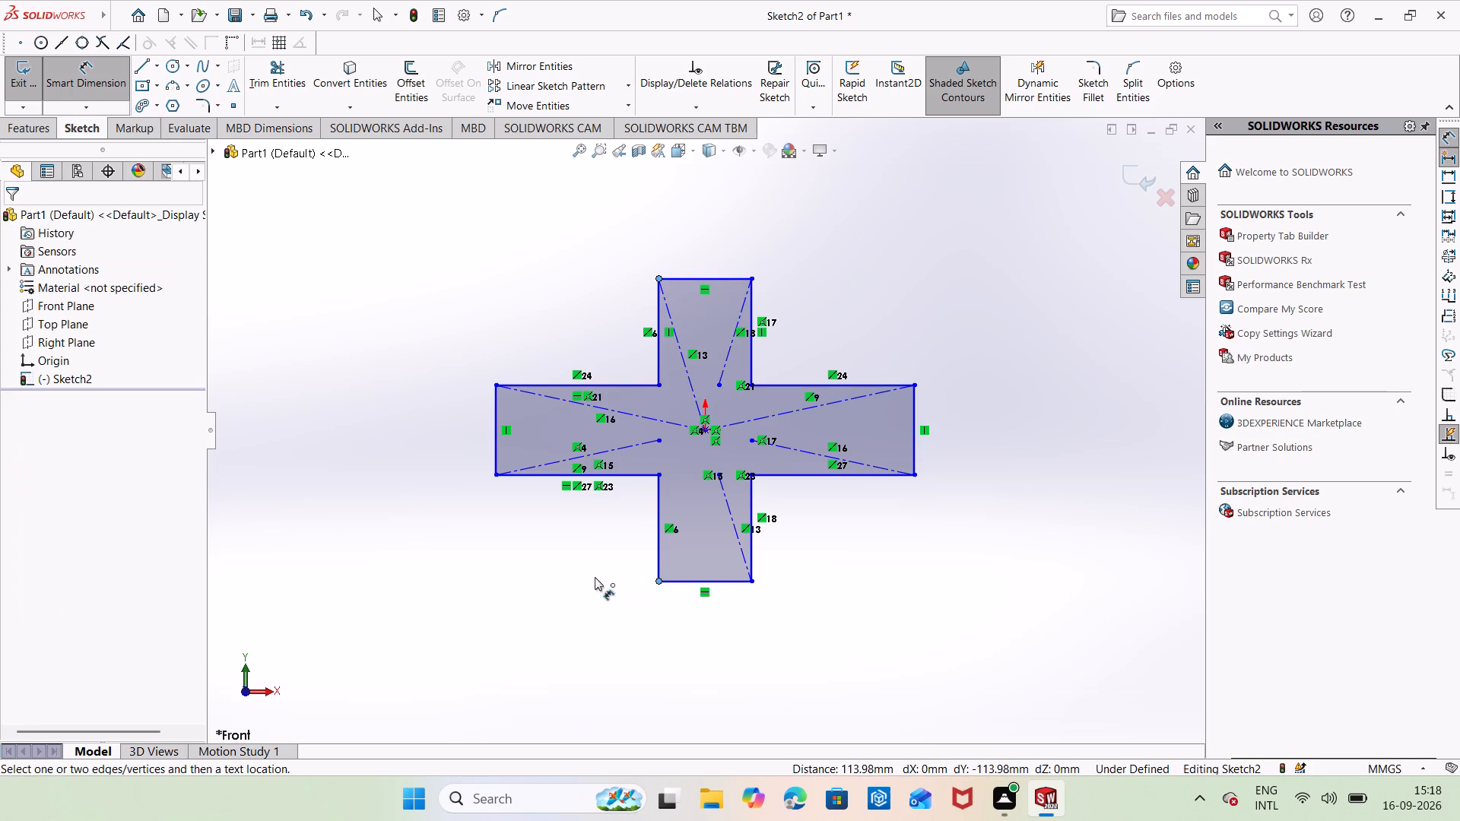
right_click_drag(600, 593, 637, 466)
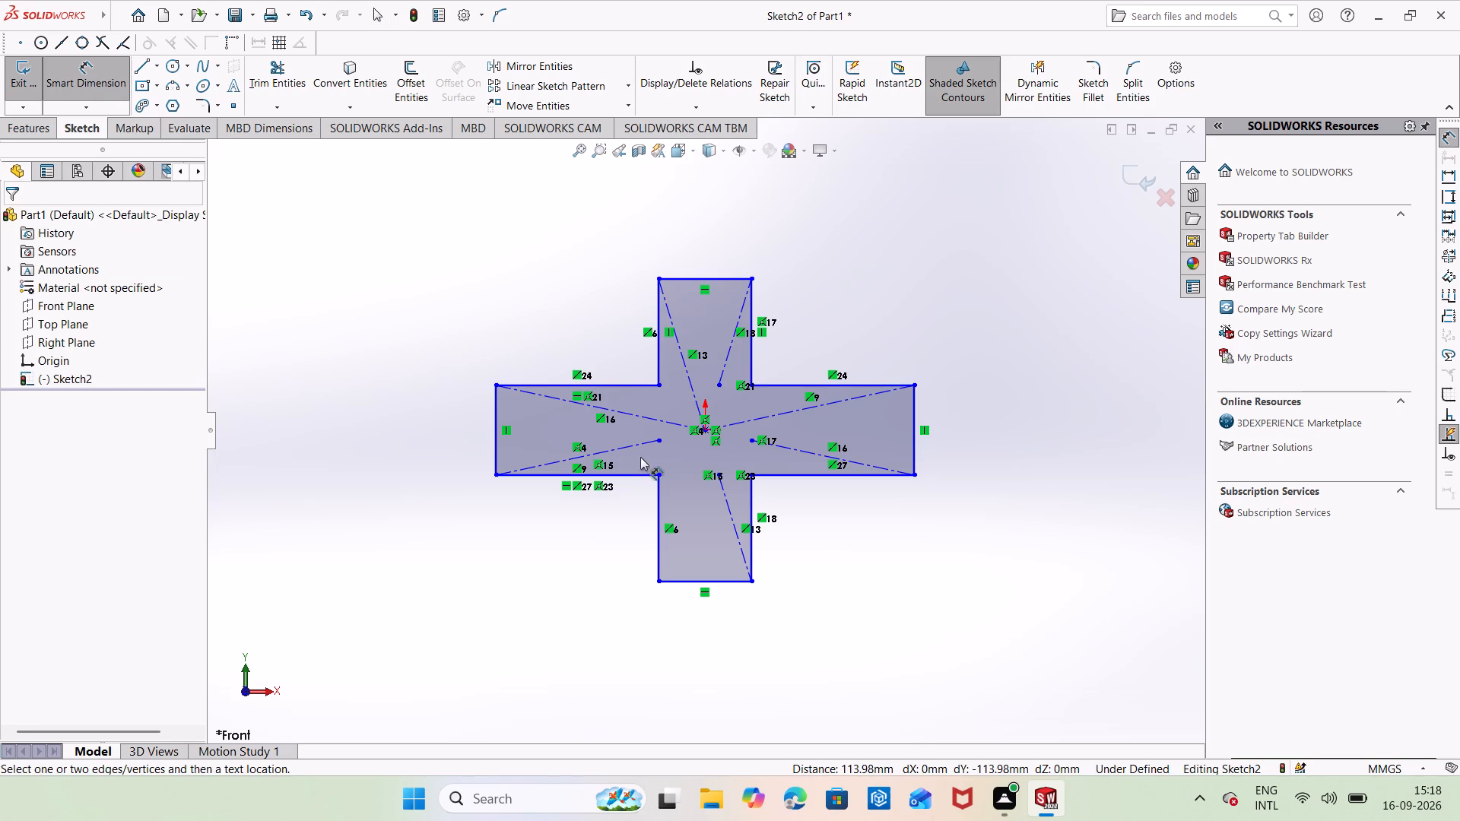
left_click(656, 582)
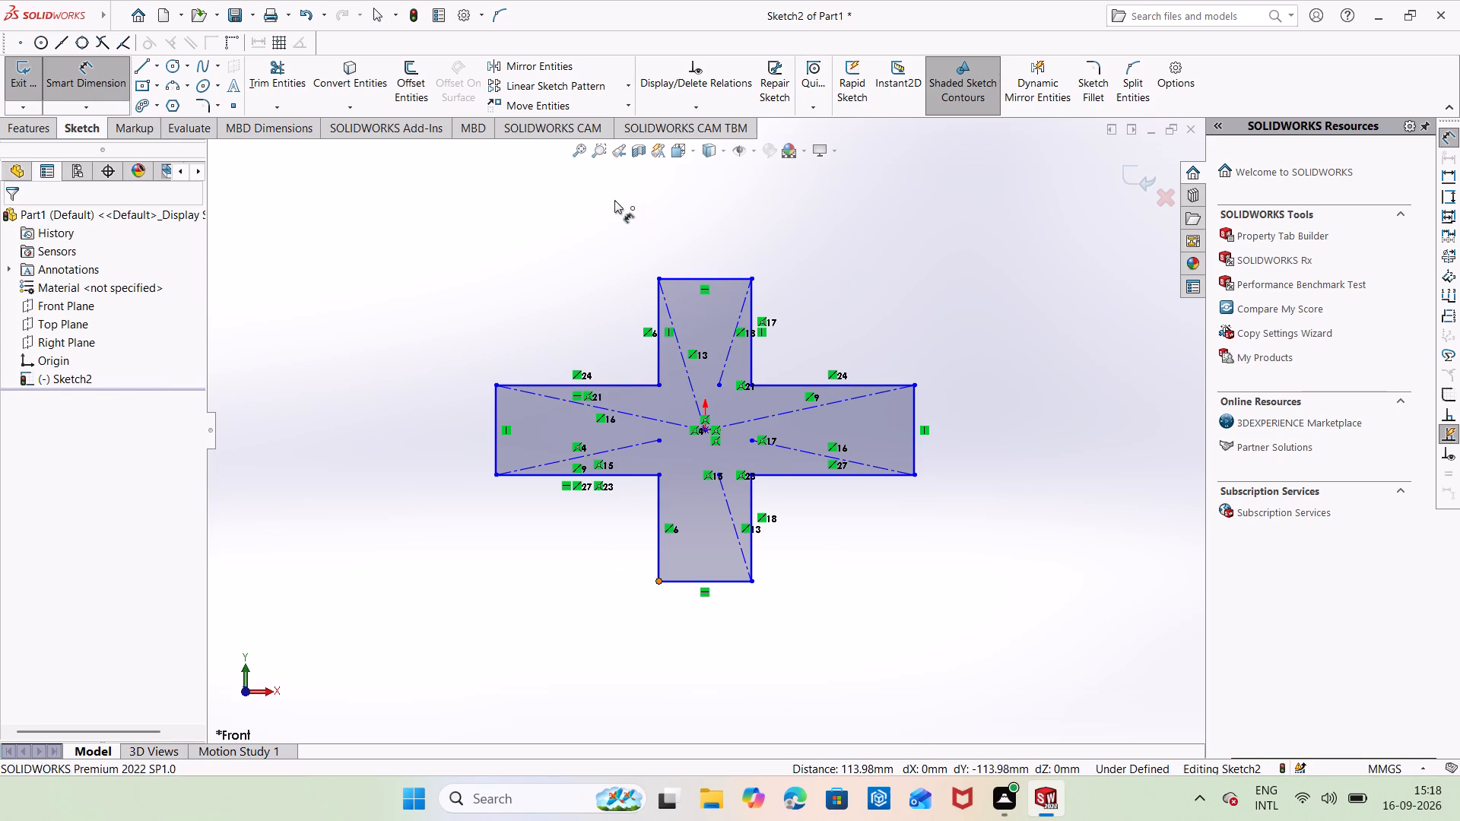
left_click(662, 277)
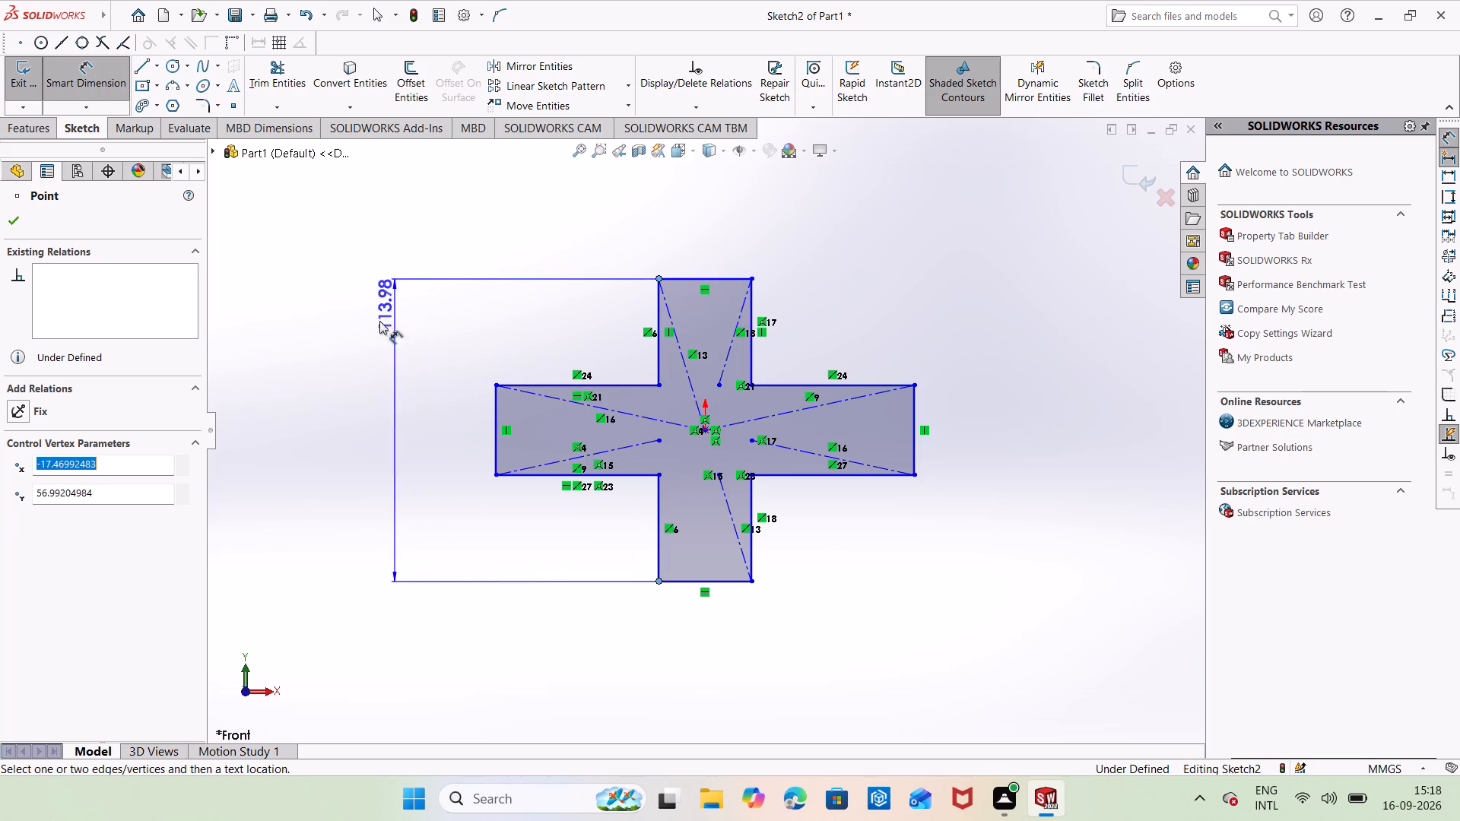
left_click(398, 412)
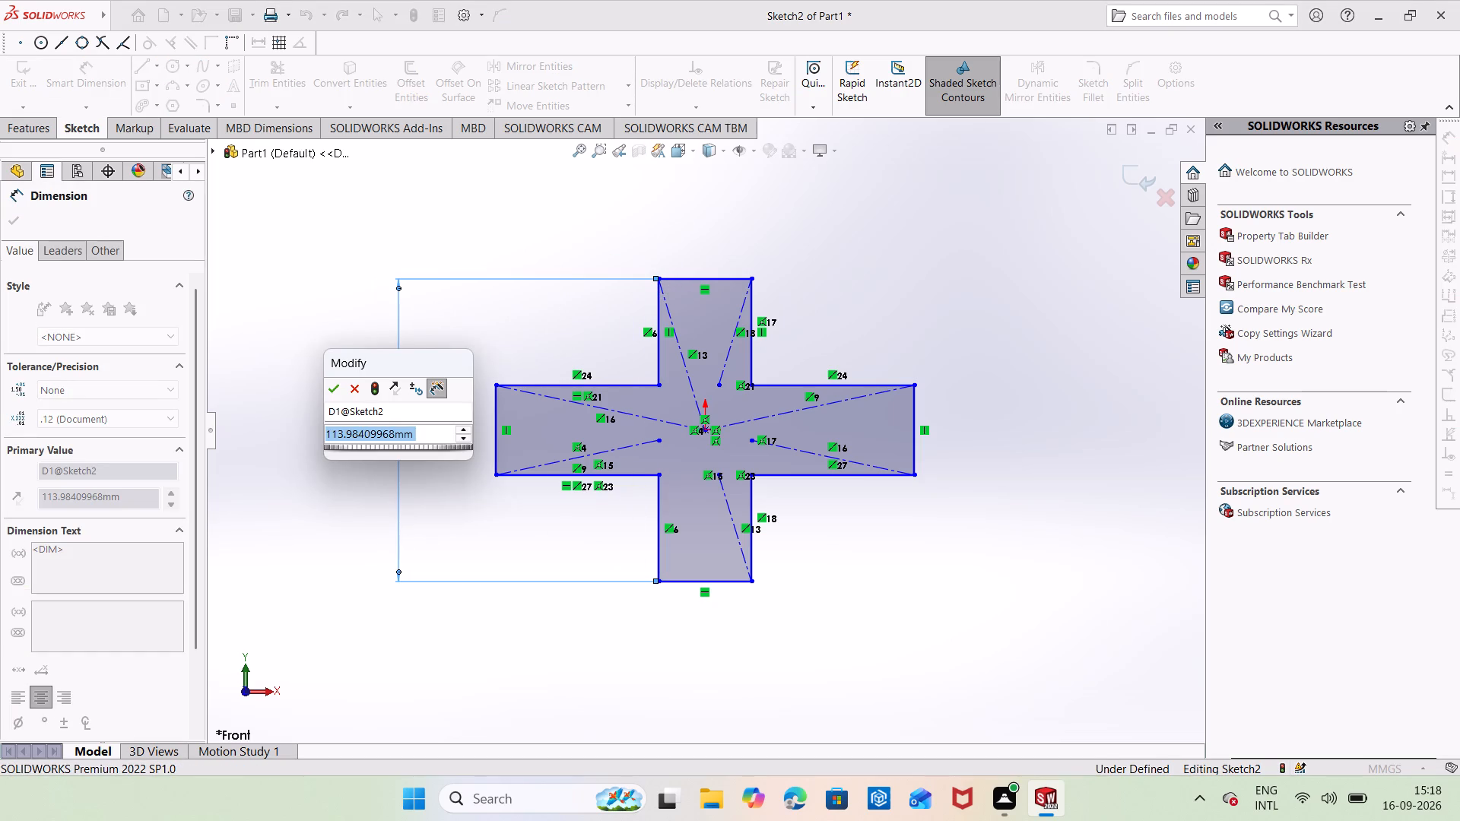
key("BackSpace")
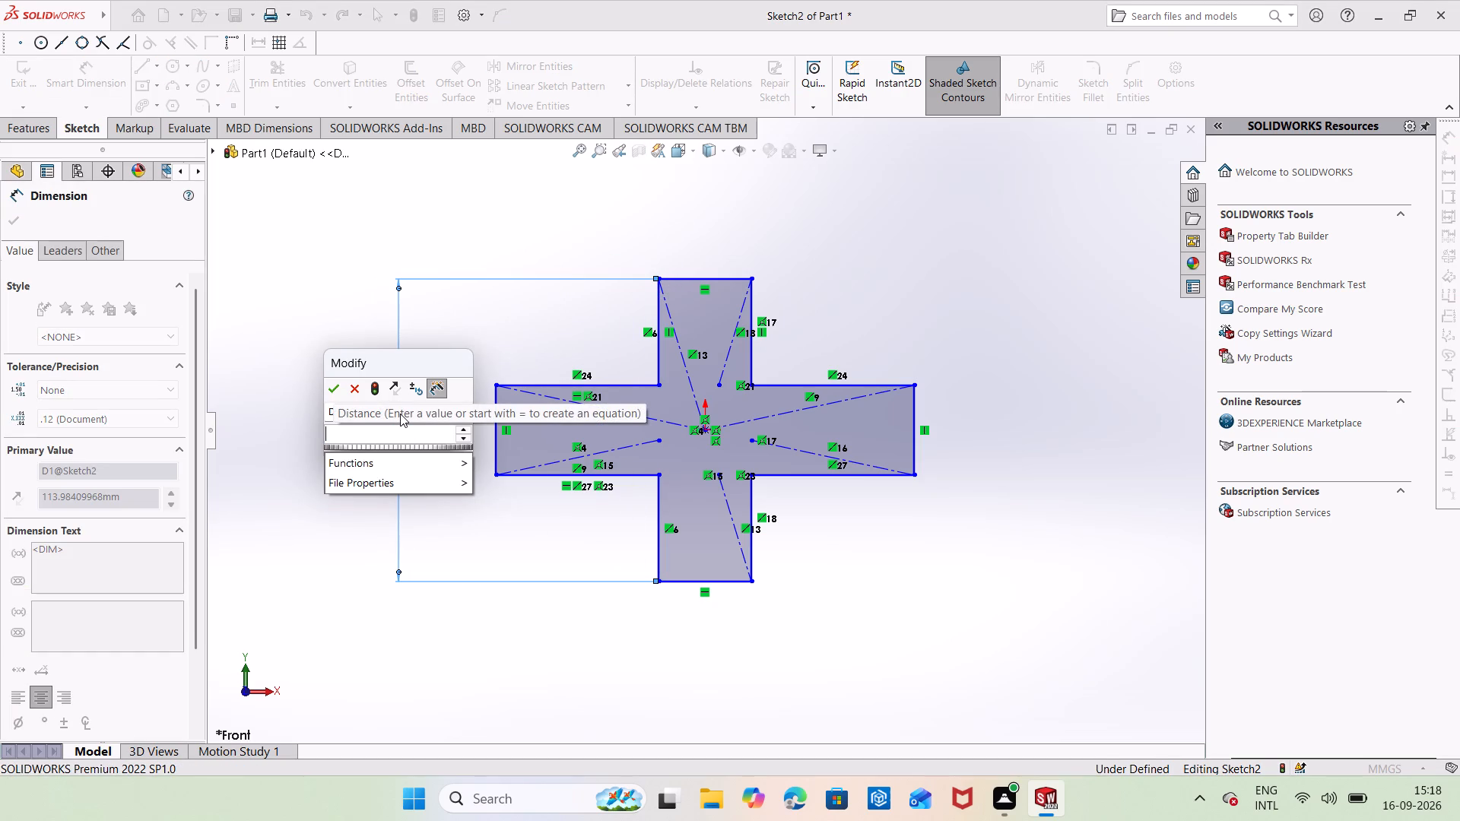
type("76")
key("Return")
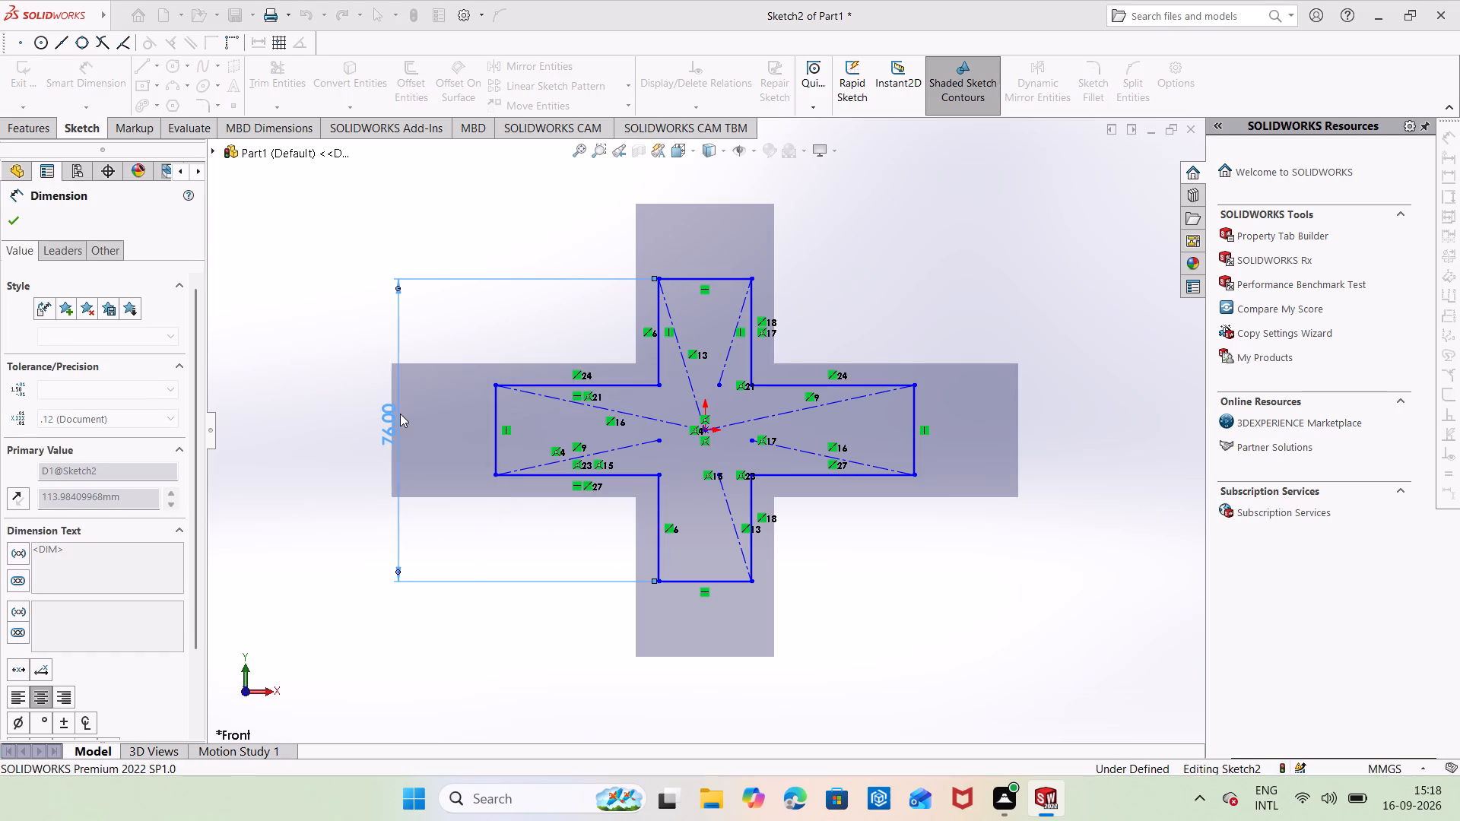
left_click(588, 309)
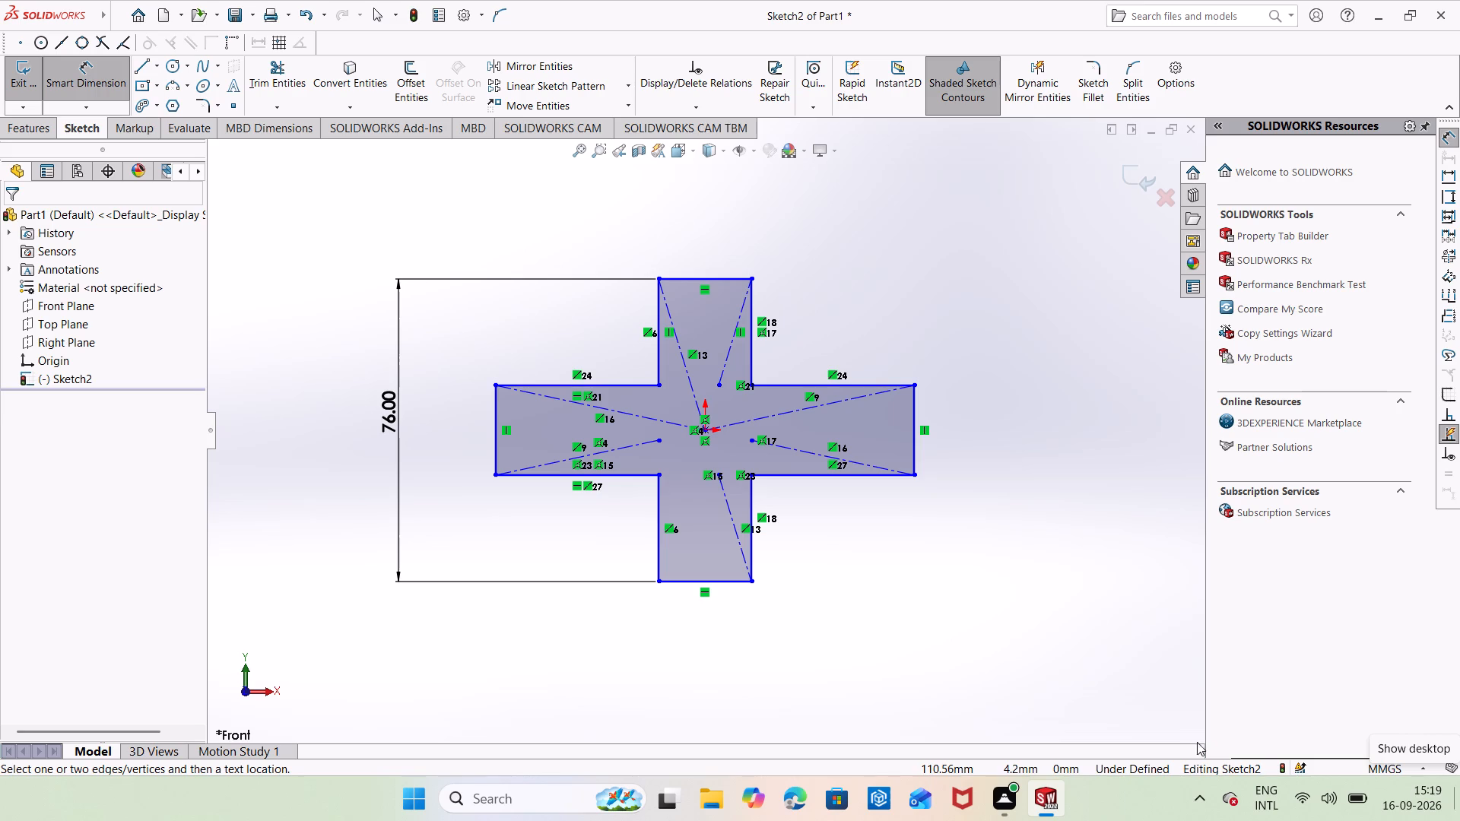
Dimension the vertical end edge of the cross's left arm as 36 mm.
left_click(494, 413)
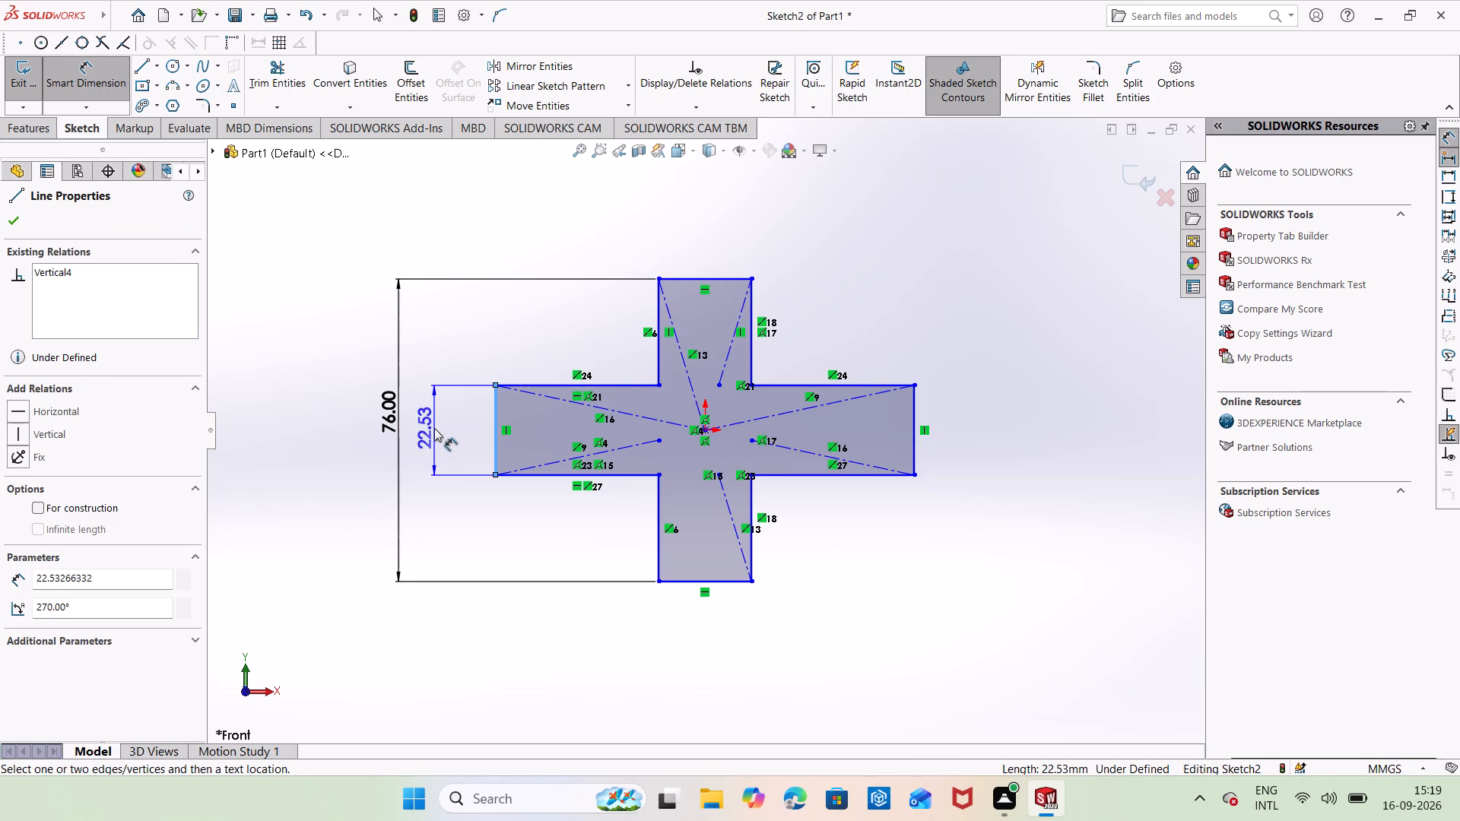
left_click(428, 429)
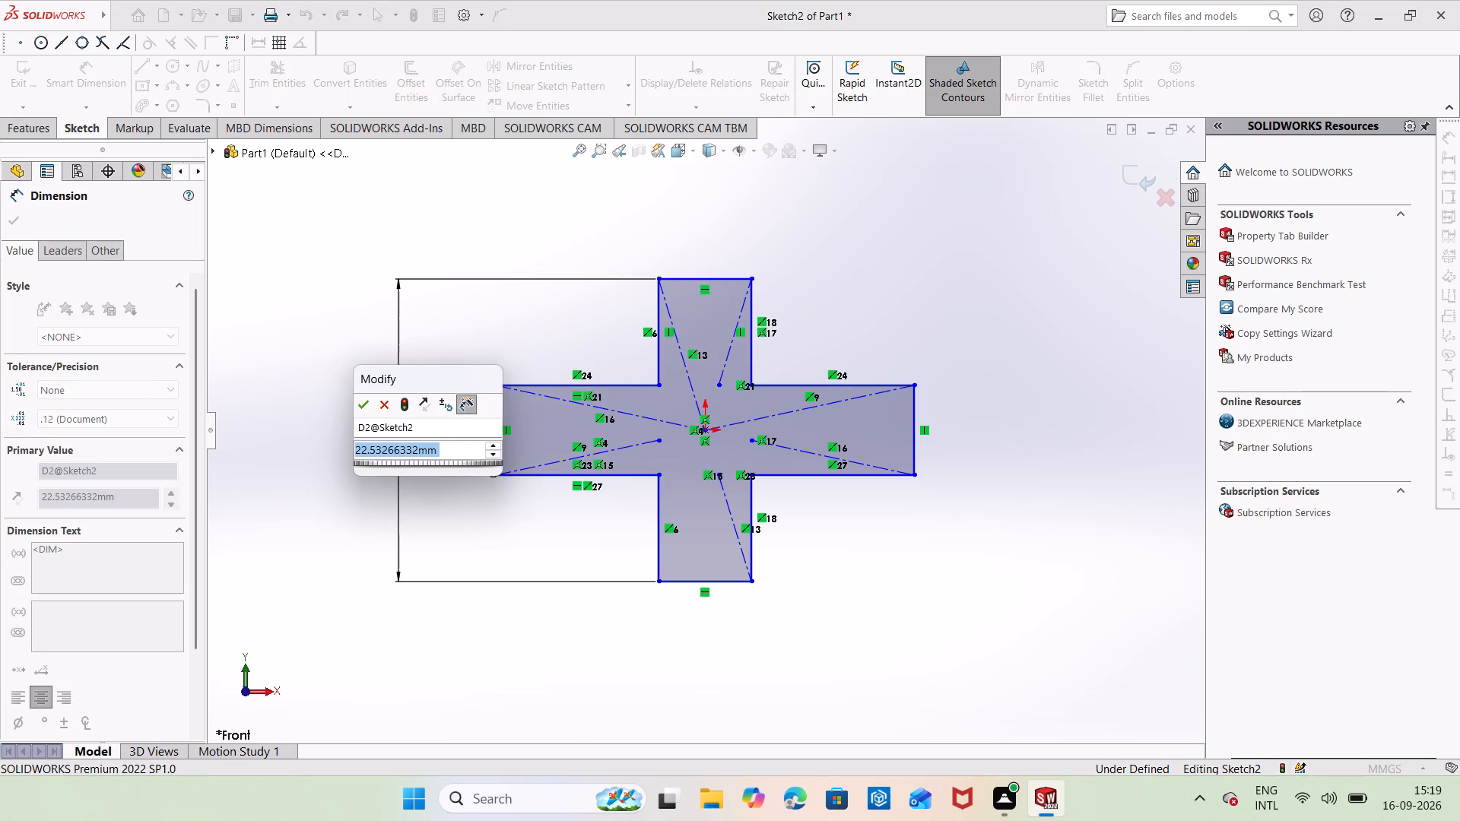
key("BackSpace")
type("36")
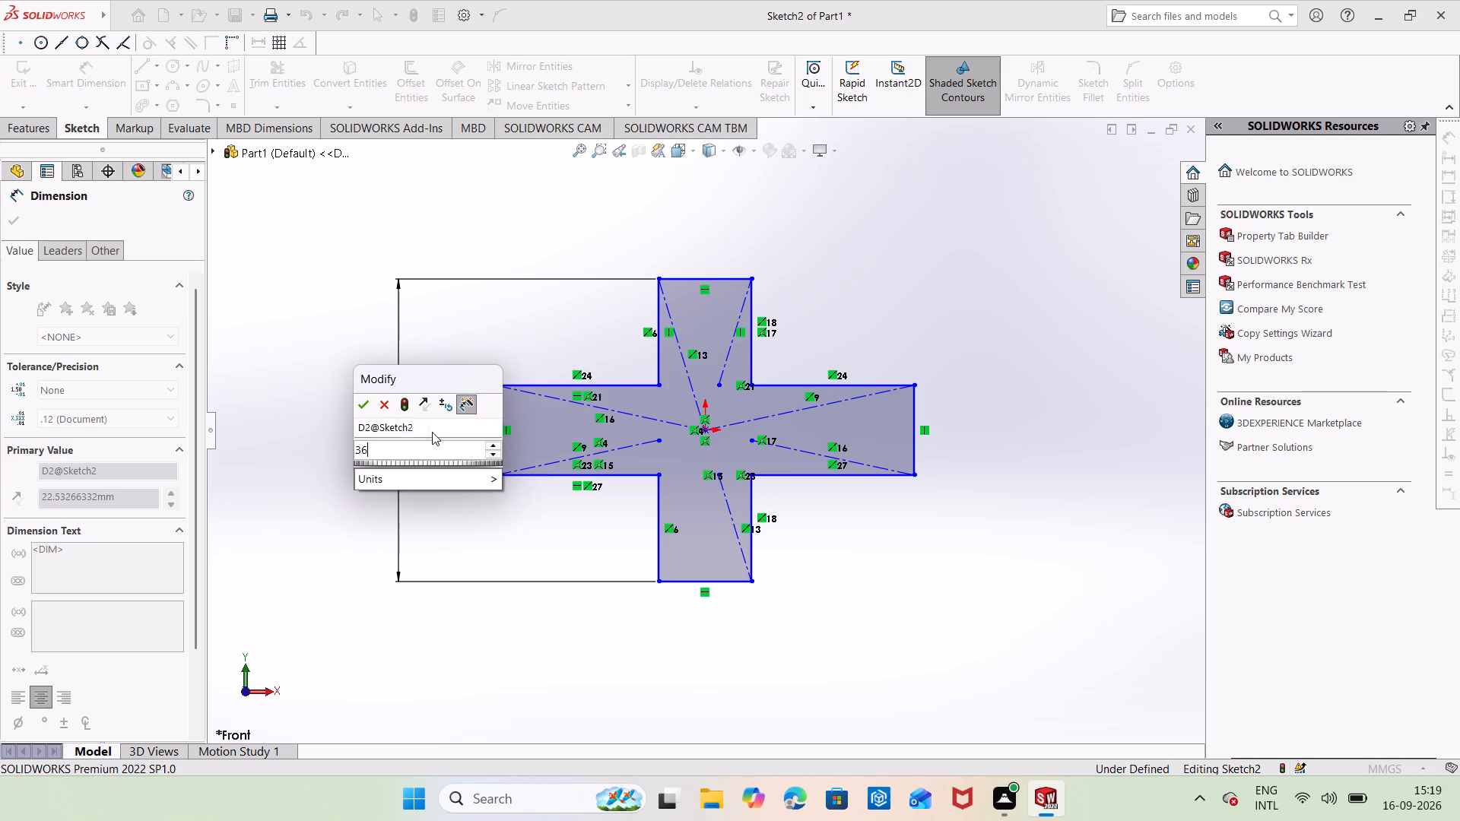
key("Return")
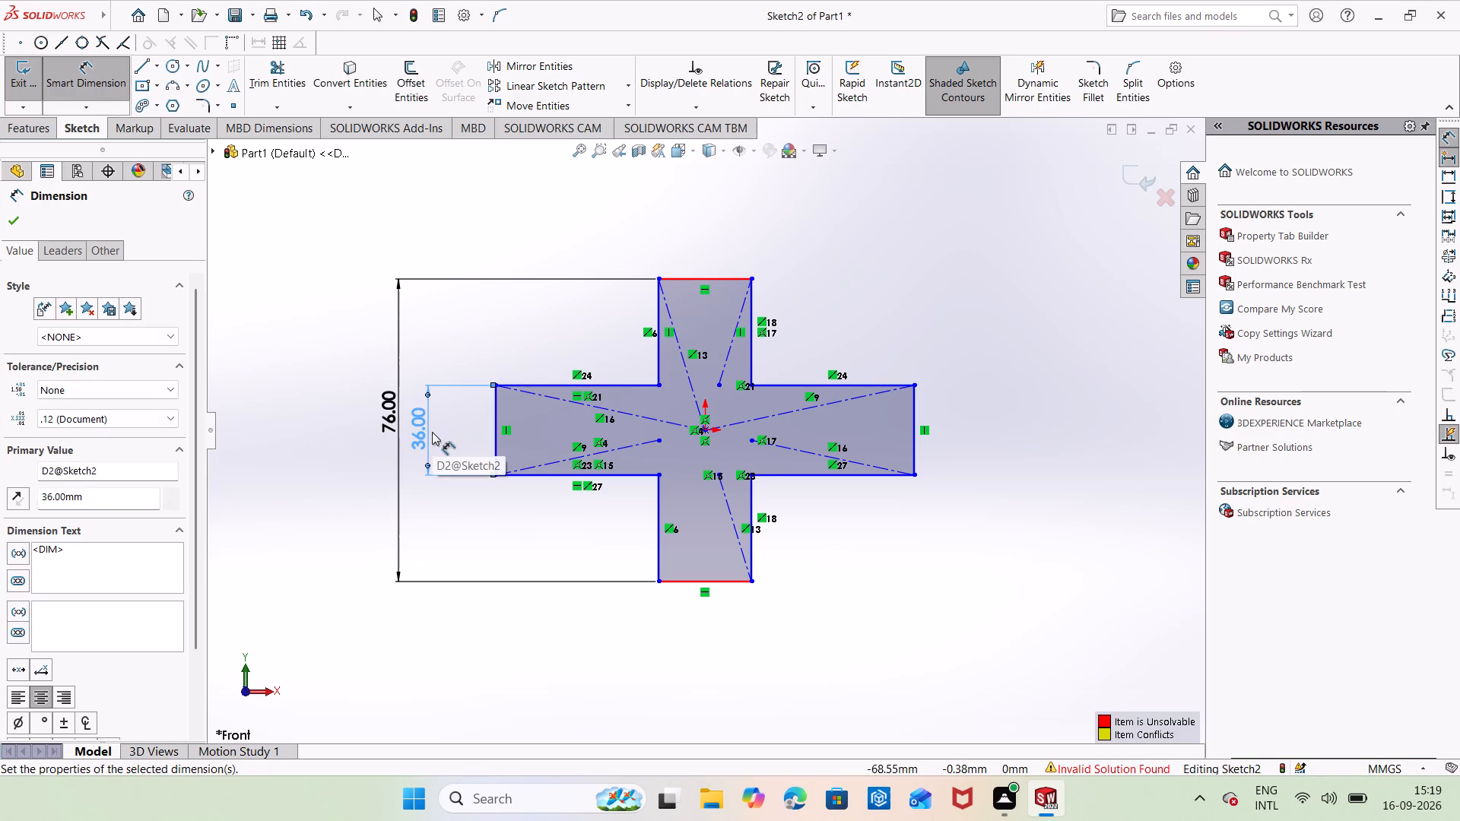
key("Escape")
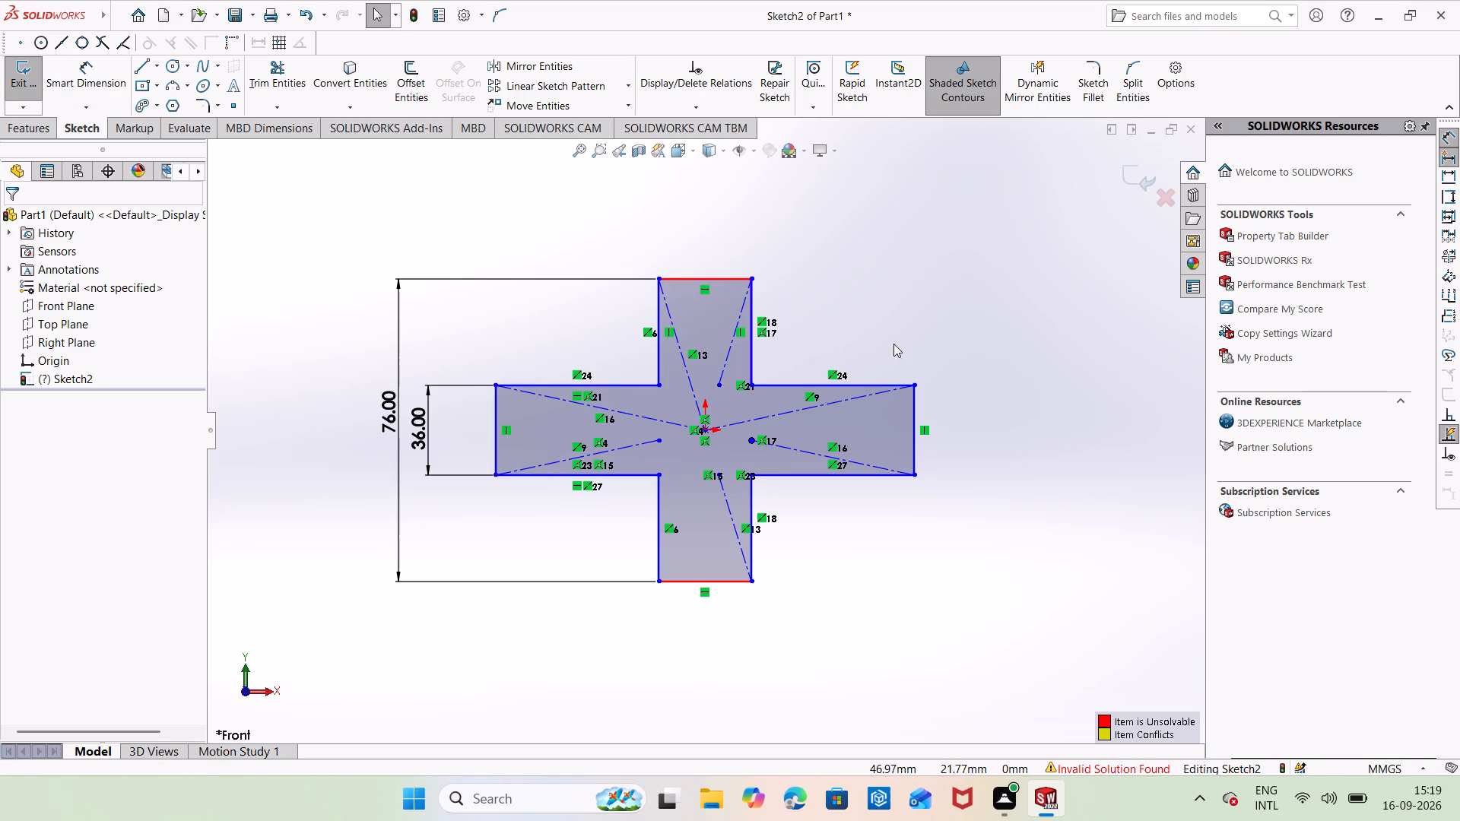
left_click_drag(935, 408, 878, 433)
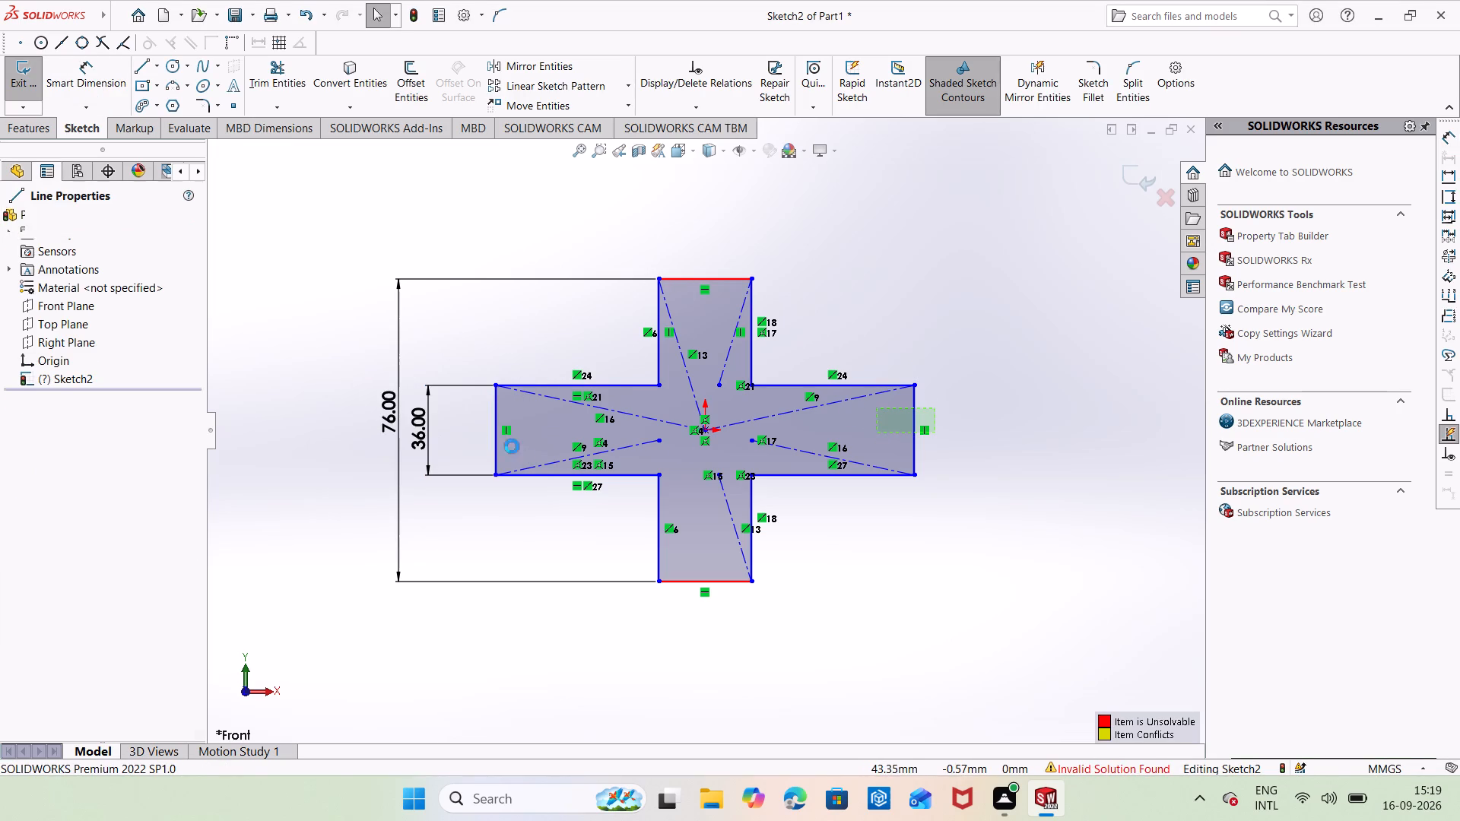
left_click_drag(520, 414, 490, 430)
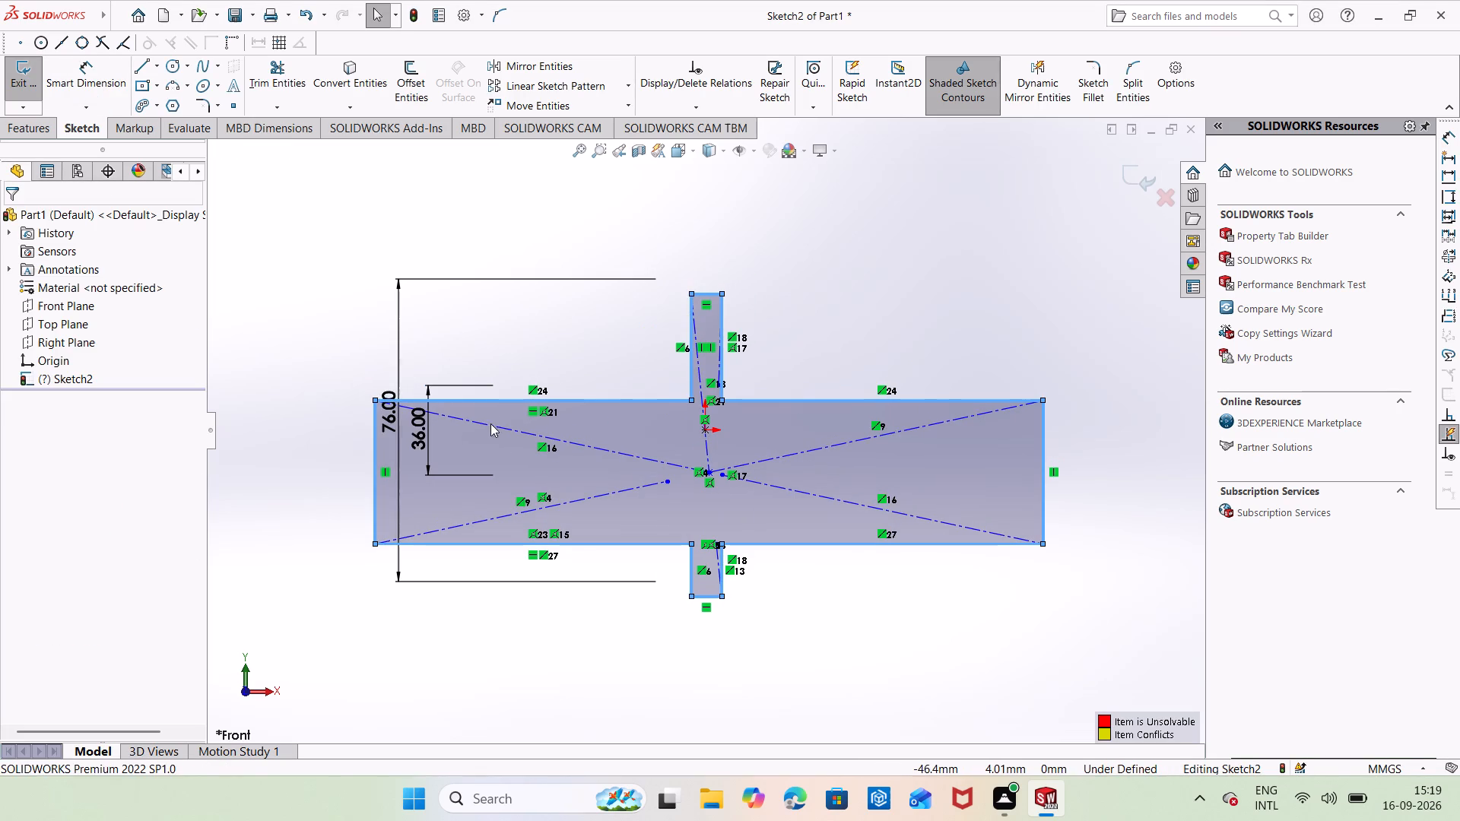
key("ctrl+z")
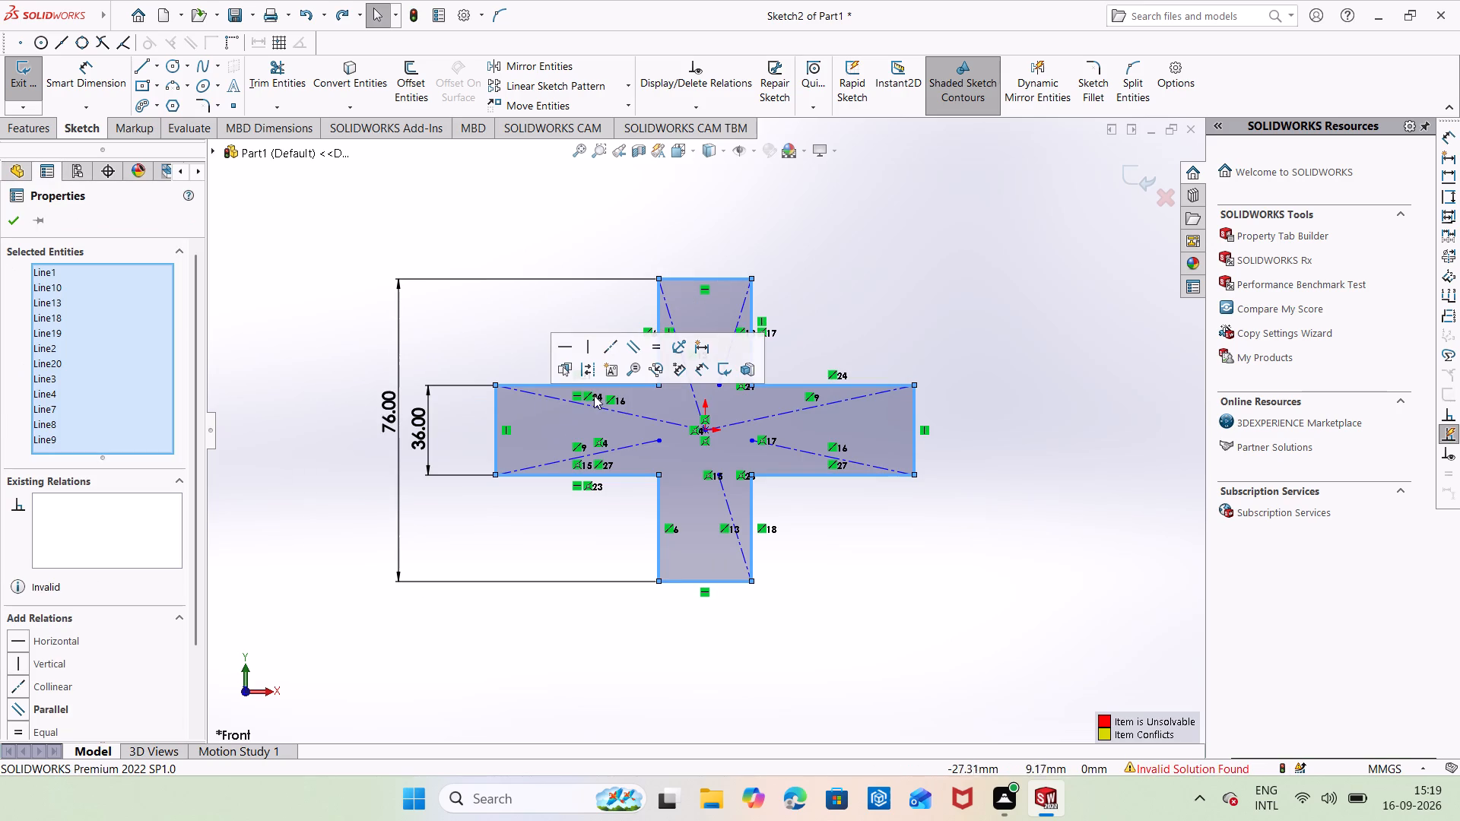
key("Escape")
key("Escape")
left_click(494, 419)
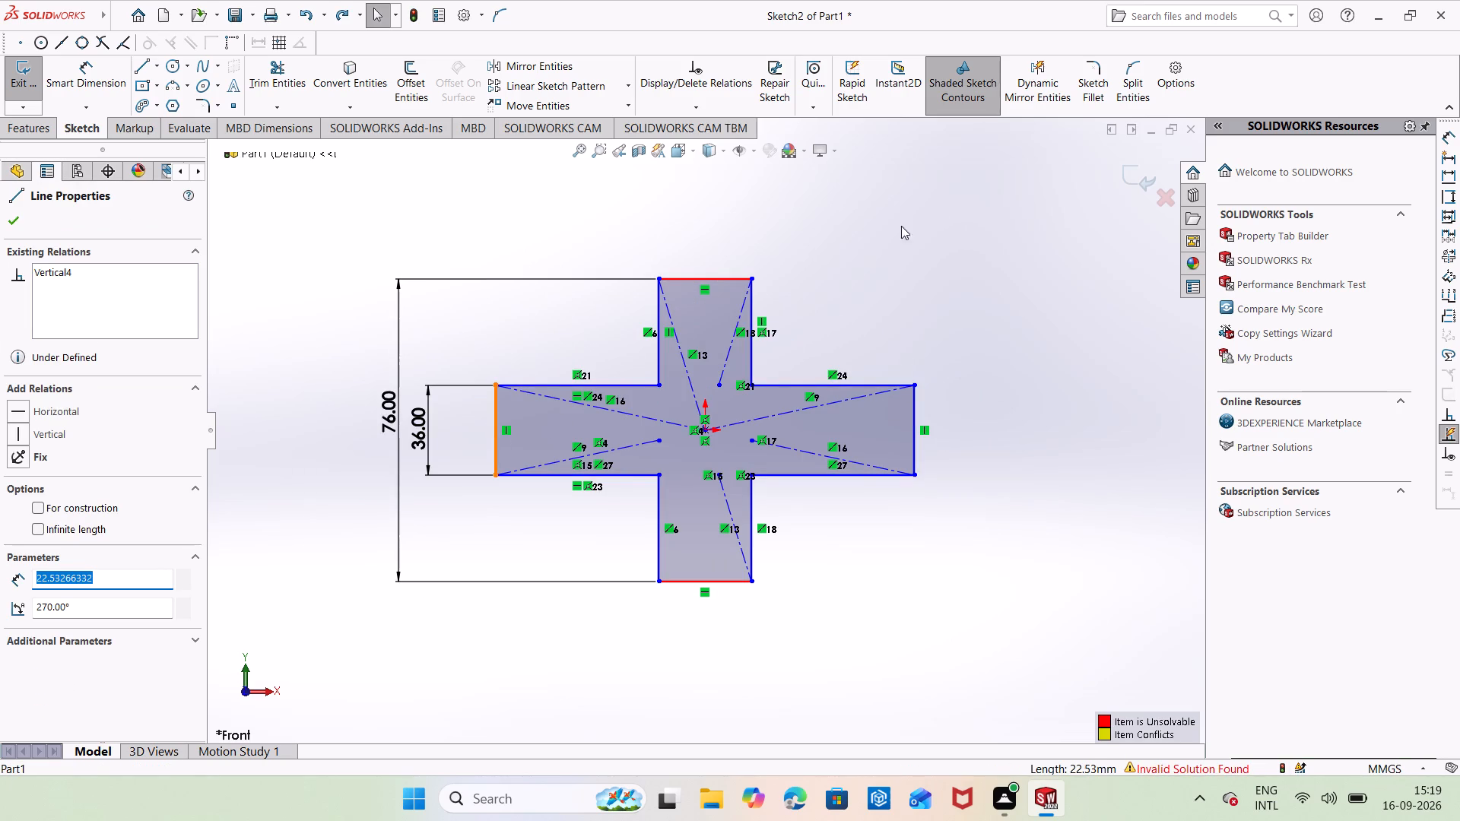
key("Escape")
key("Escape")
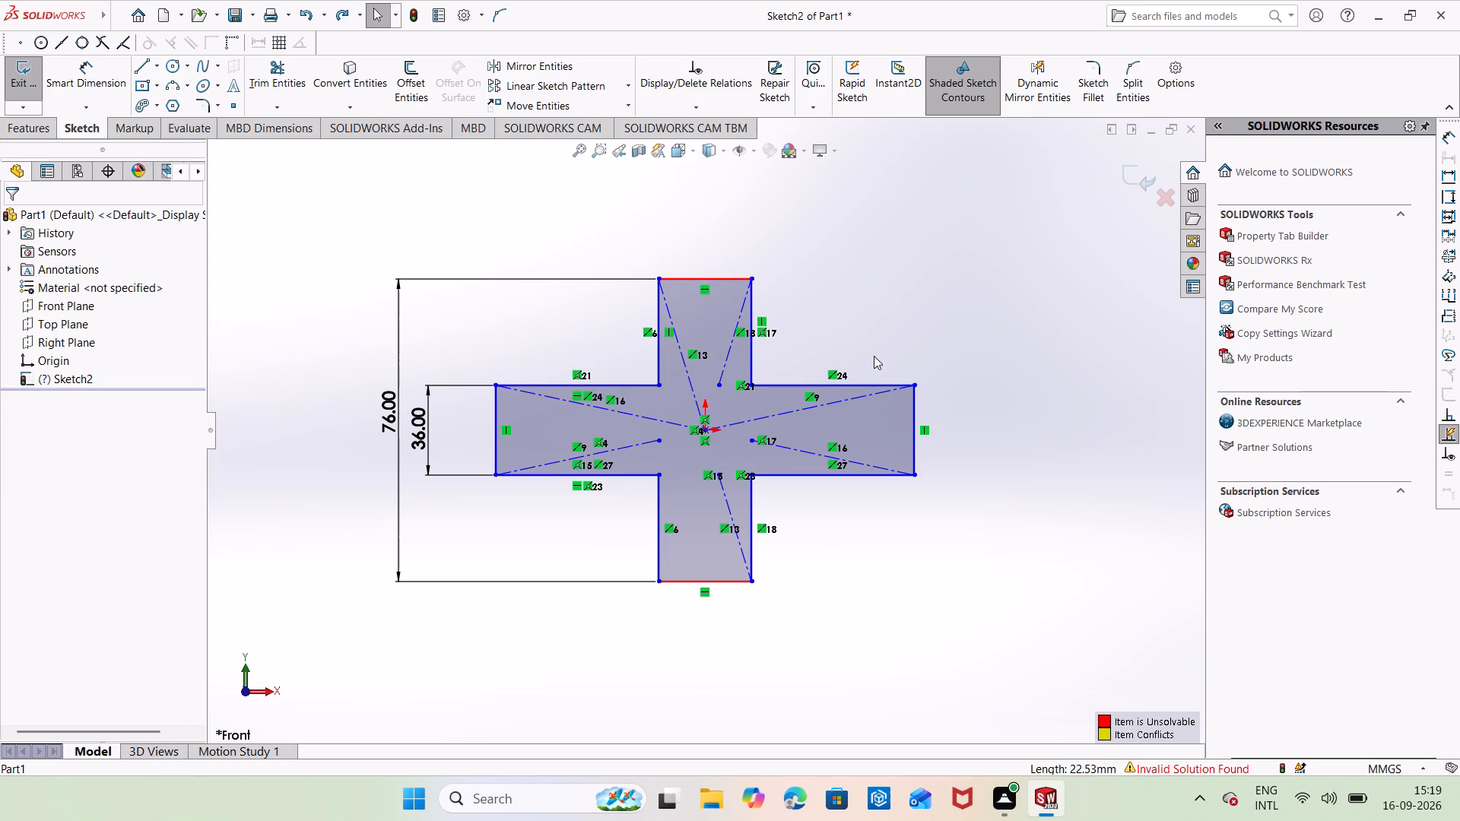
Add an Equal relation between the vertical end edges of the left and right arms.
left_click(494, 436)
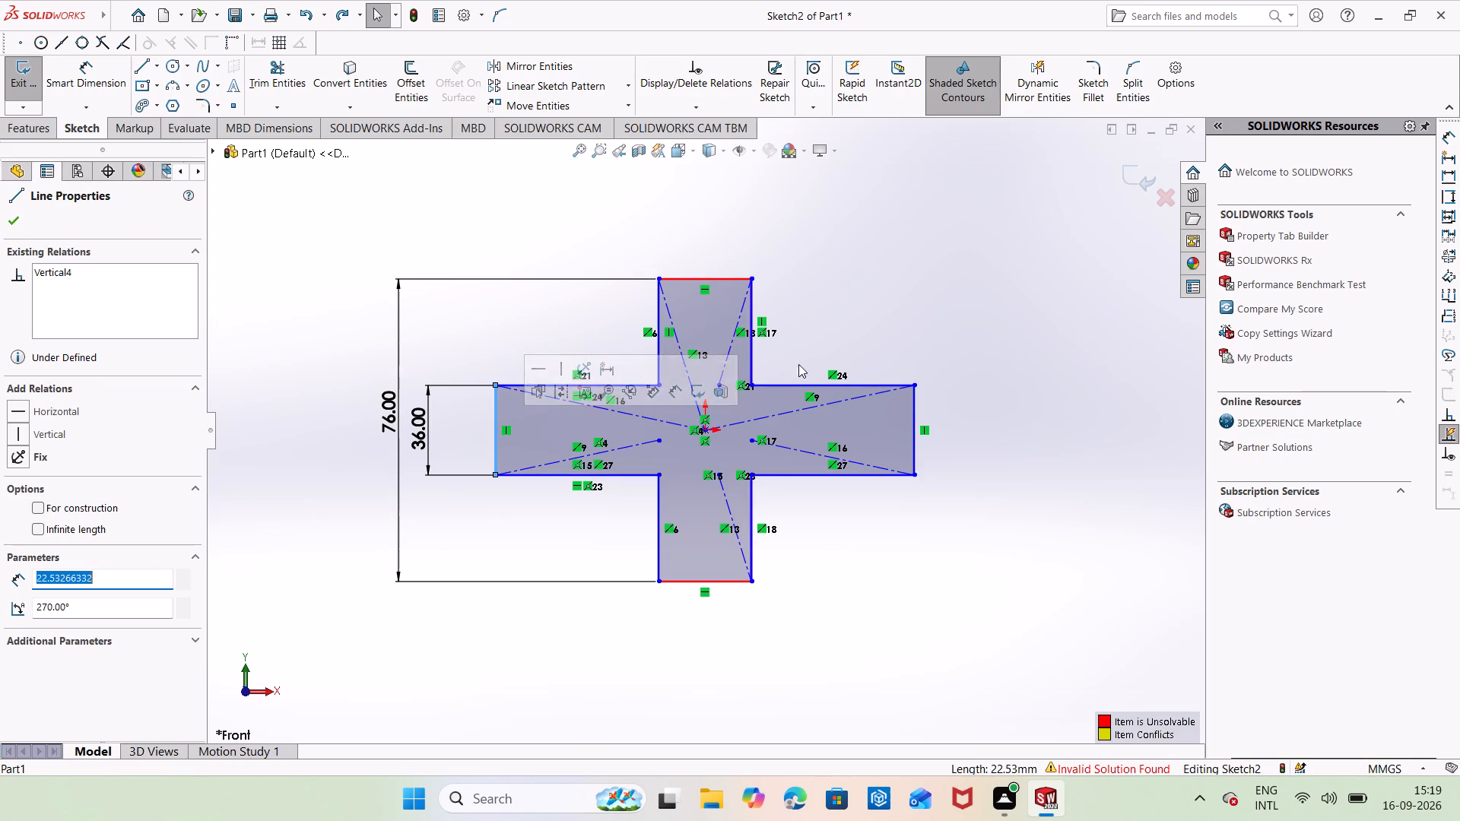
left_click(917, 413, "ctrl")
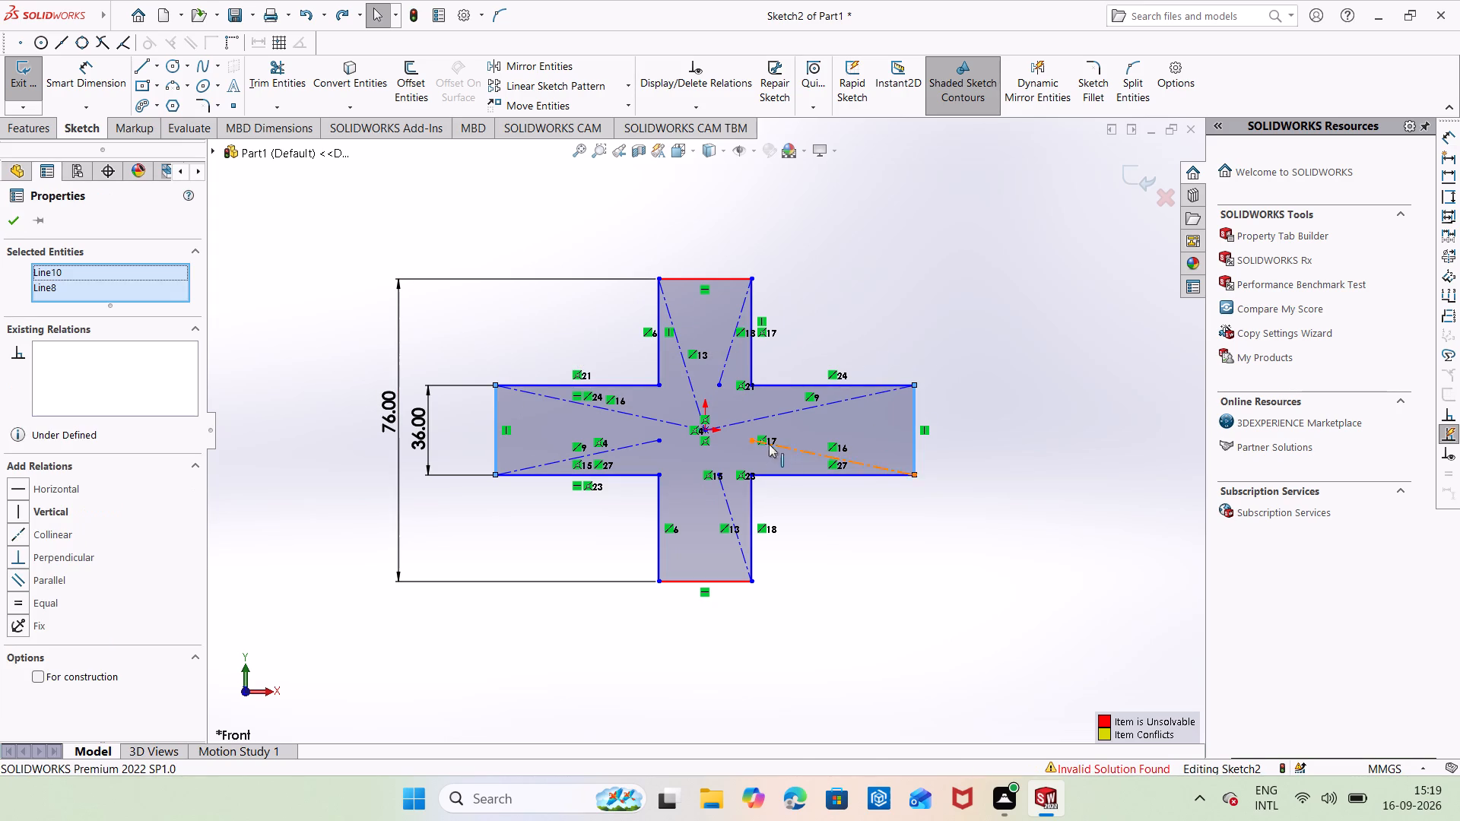
left_click(48, 605)
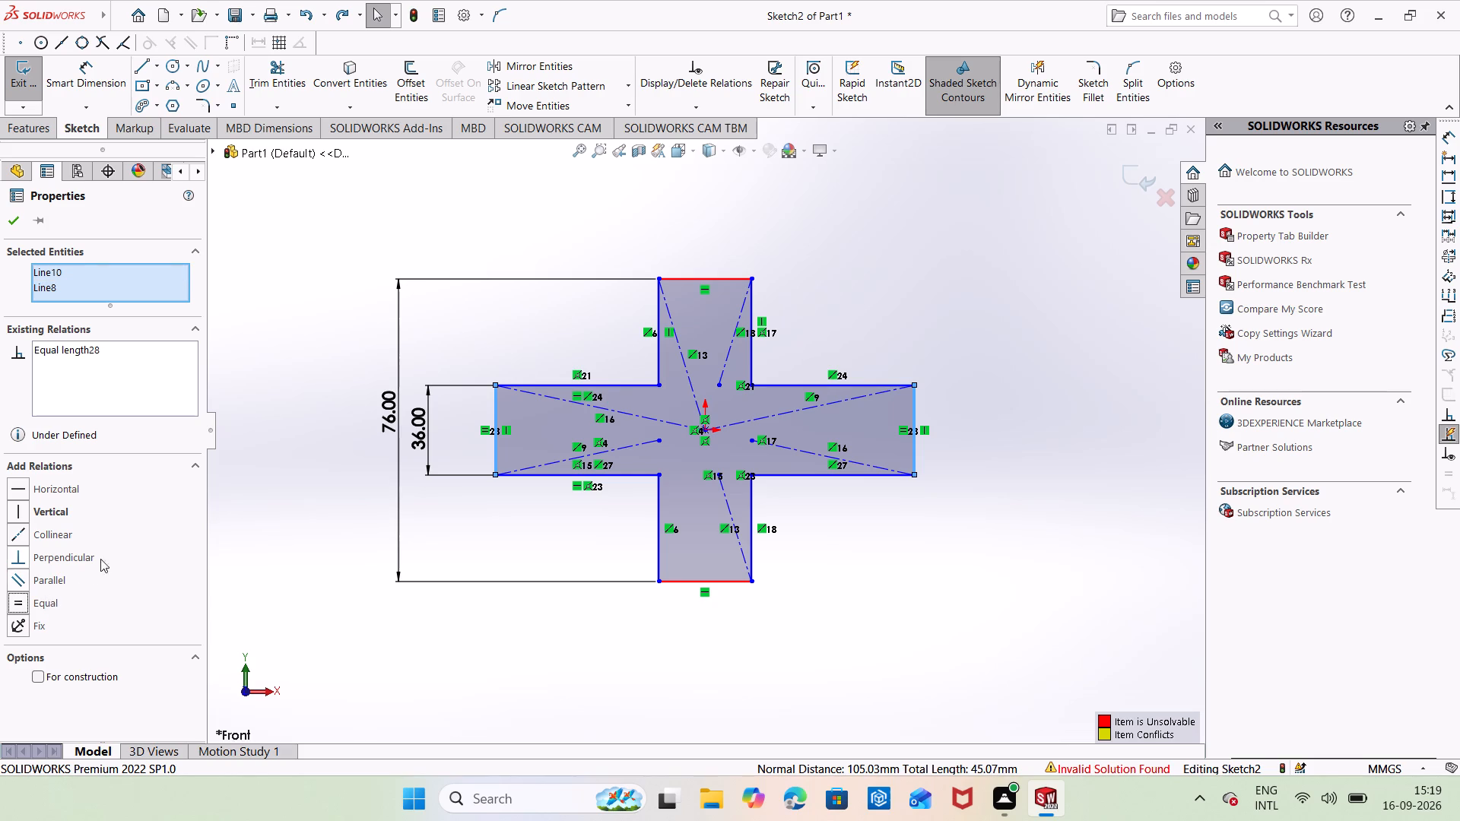
left_click(242, 399)
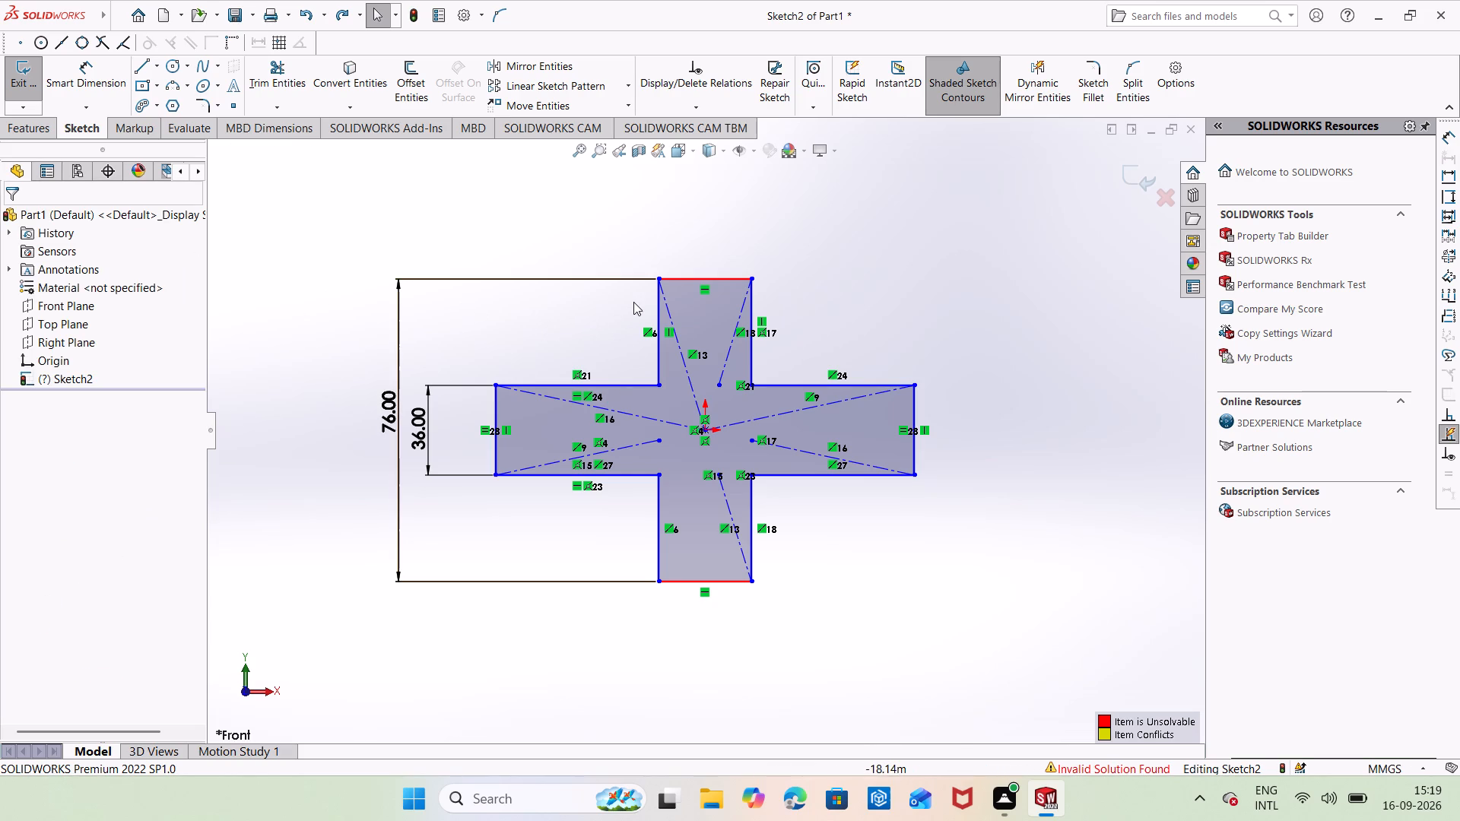
Dimension the left side edge of the cross's upper arm as 20 mm.
right_click_drag(603, 322, 638, 223)
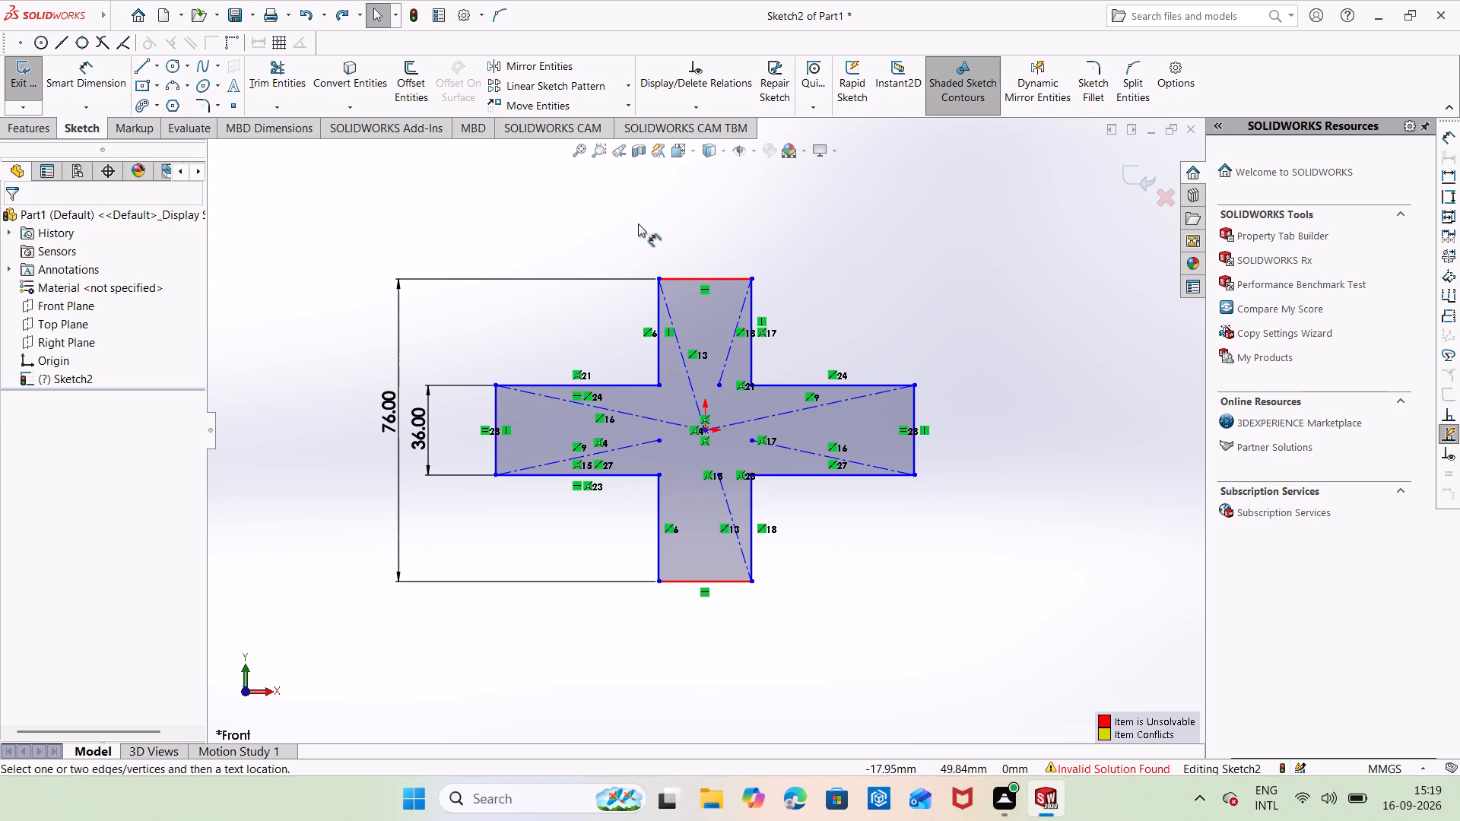
right_click_drag(638, 223, 639, 223)
left_click(661, 306)
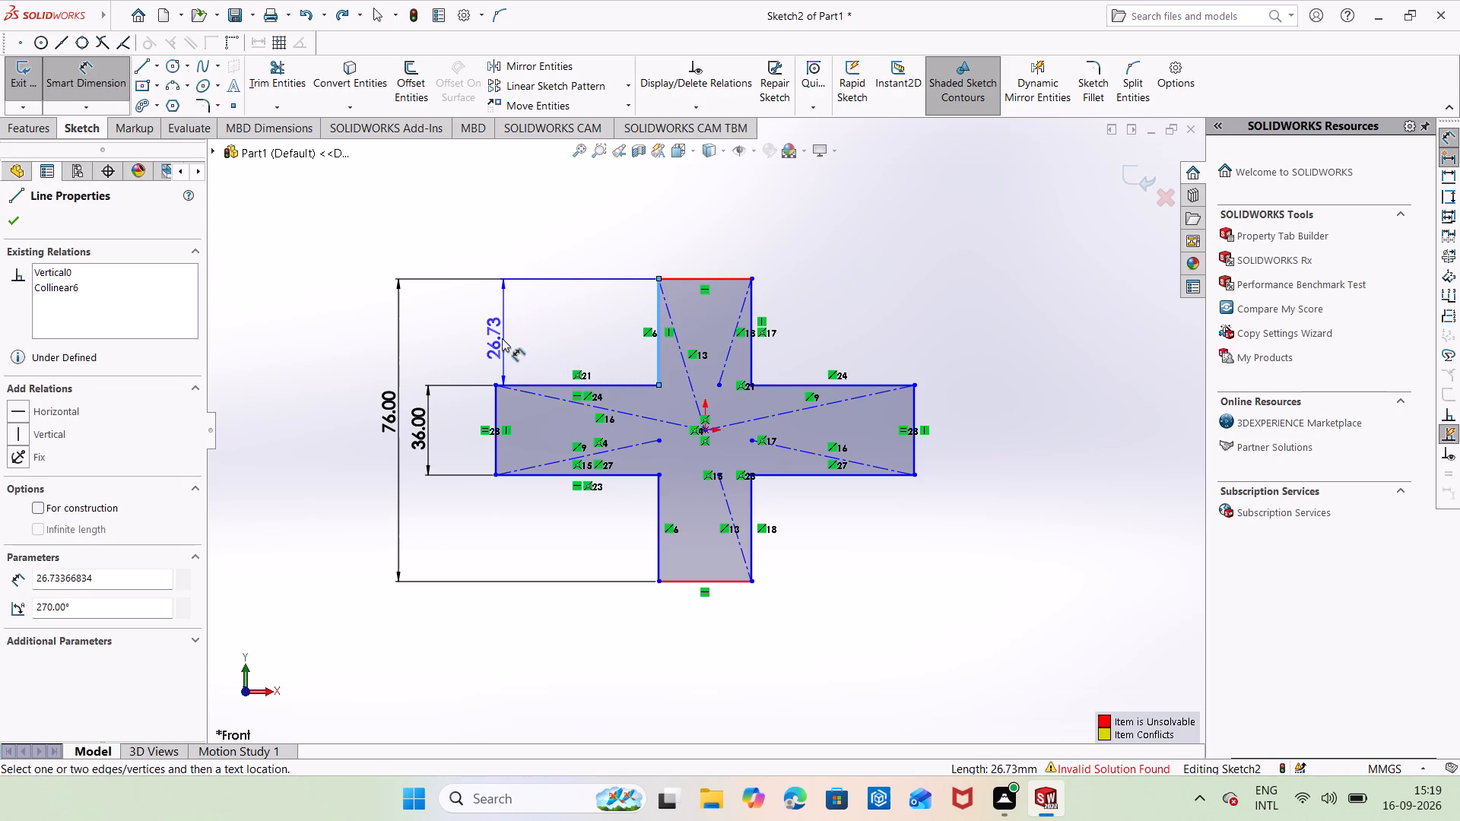
left_click(496, 344)
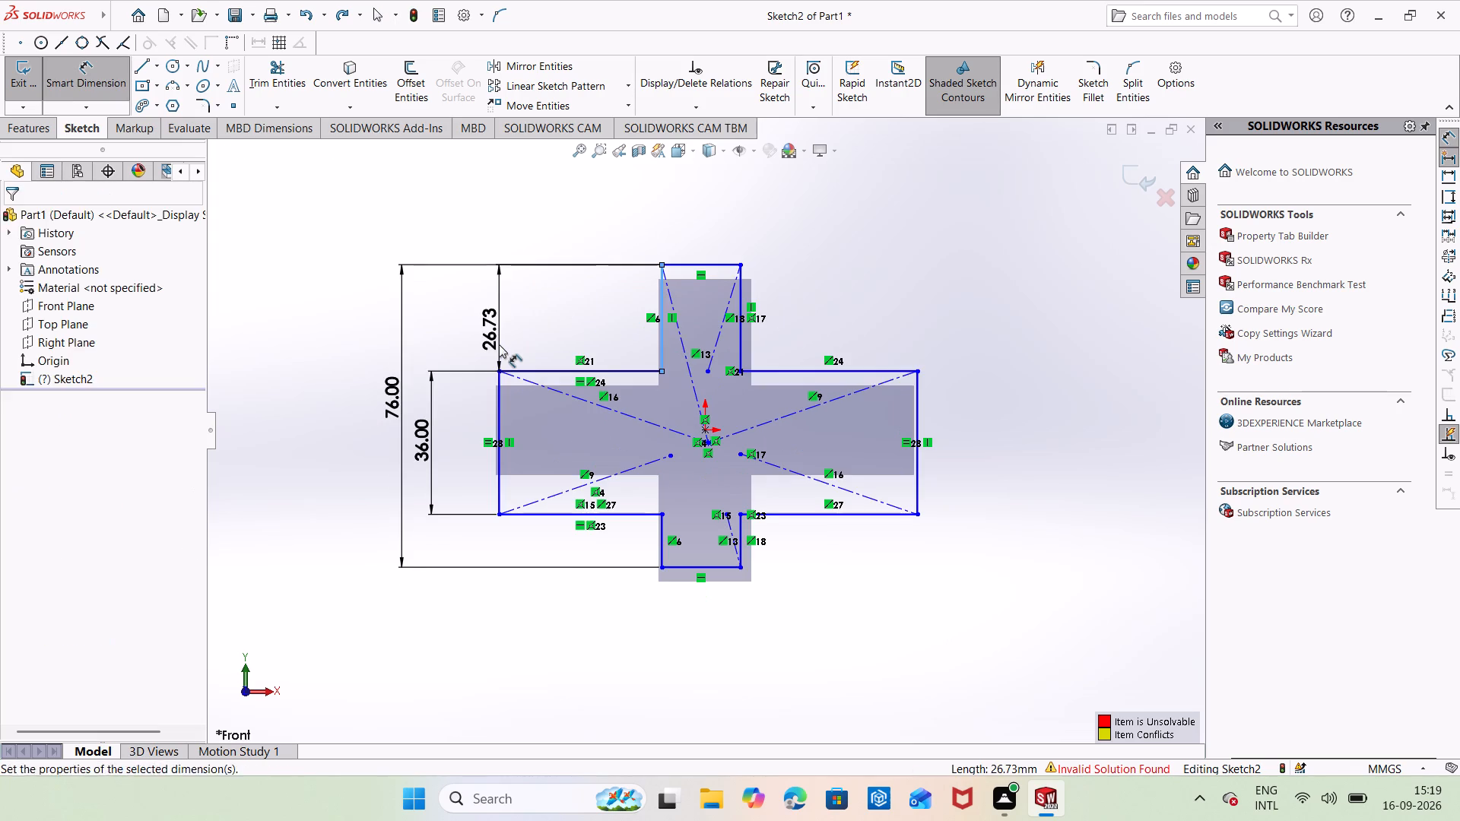
key("BackSpace")
type("20")
key("Return")
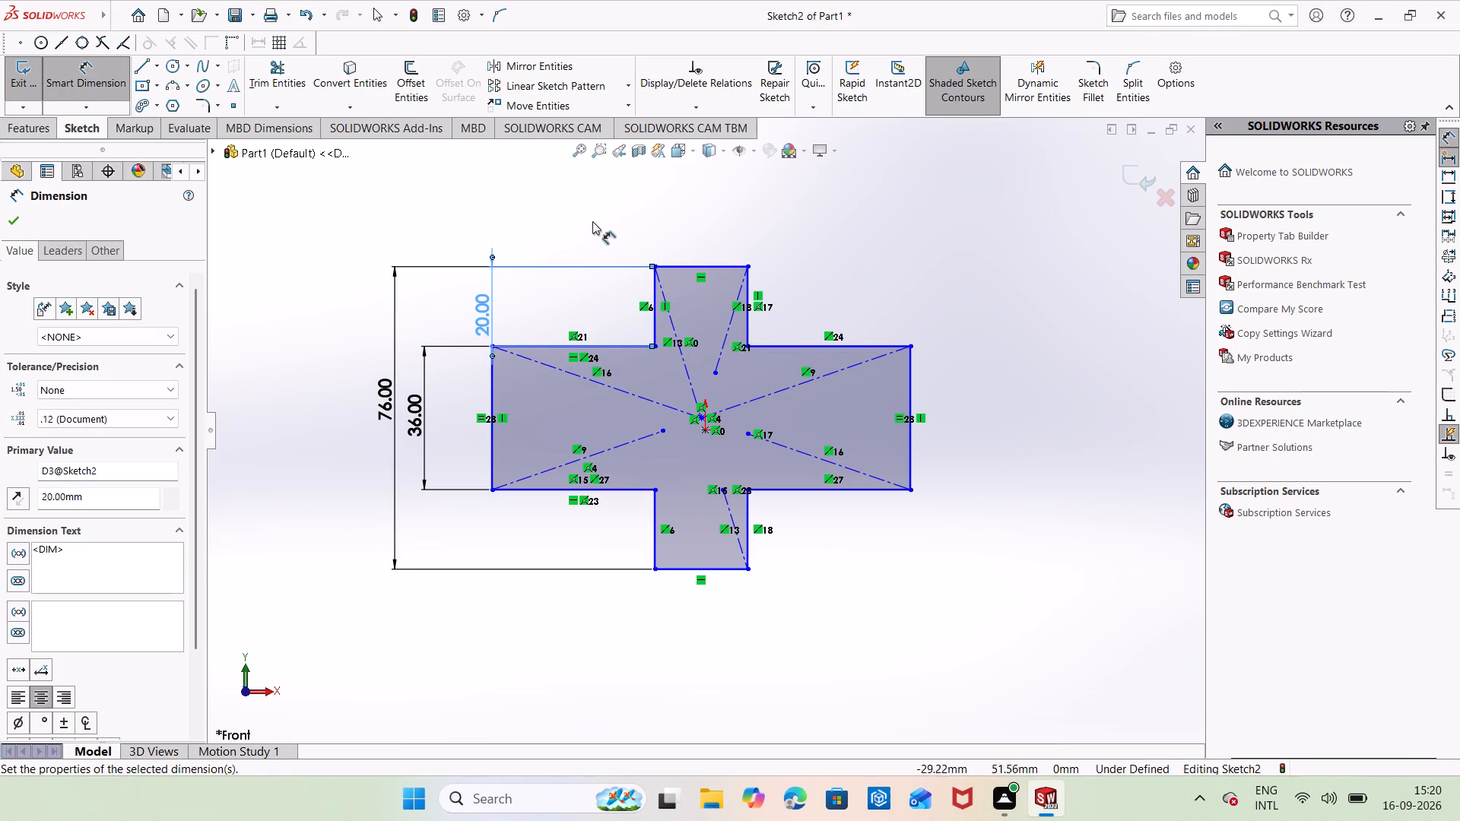
left_click(593, 536)
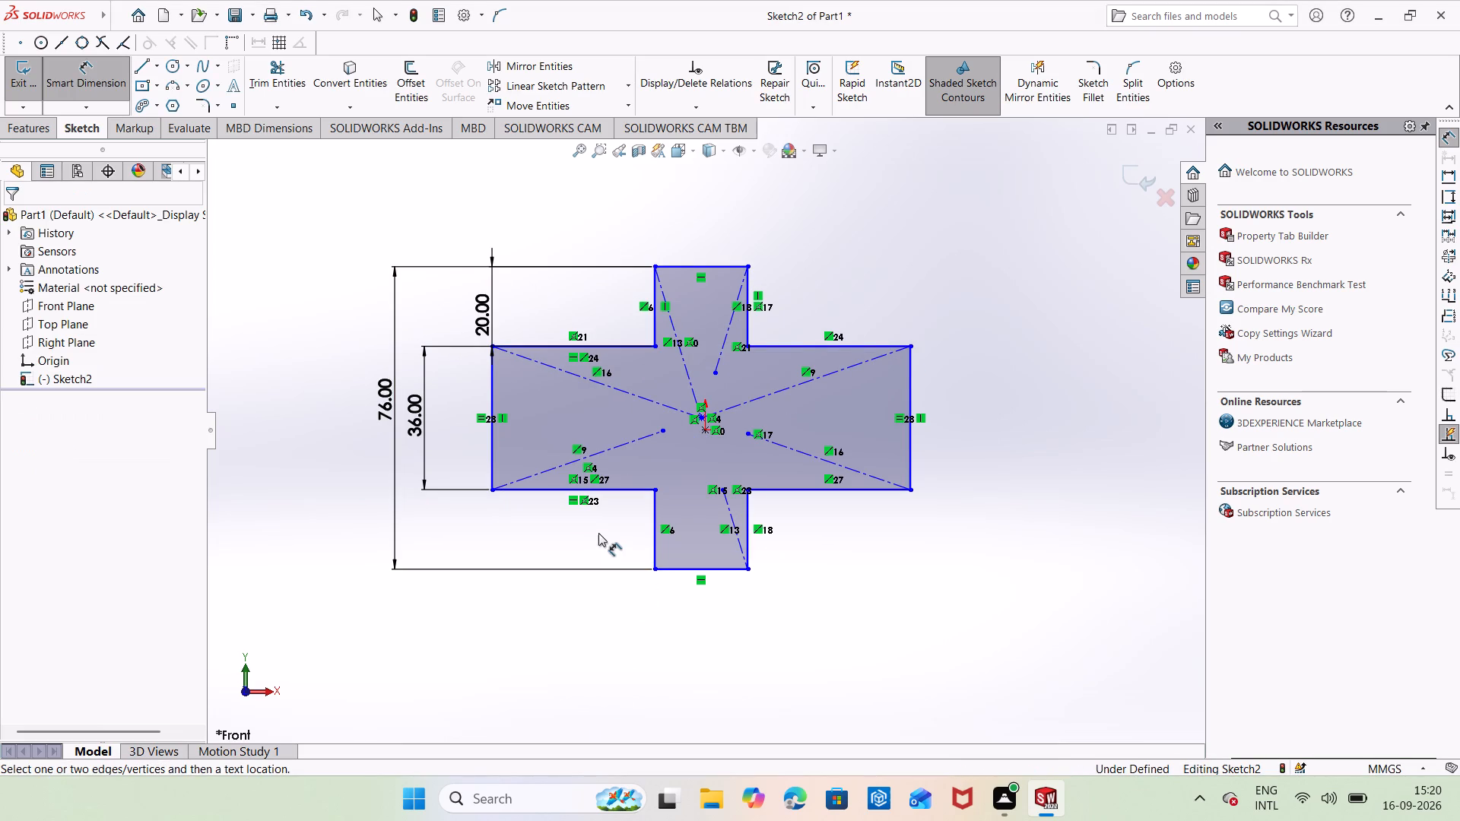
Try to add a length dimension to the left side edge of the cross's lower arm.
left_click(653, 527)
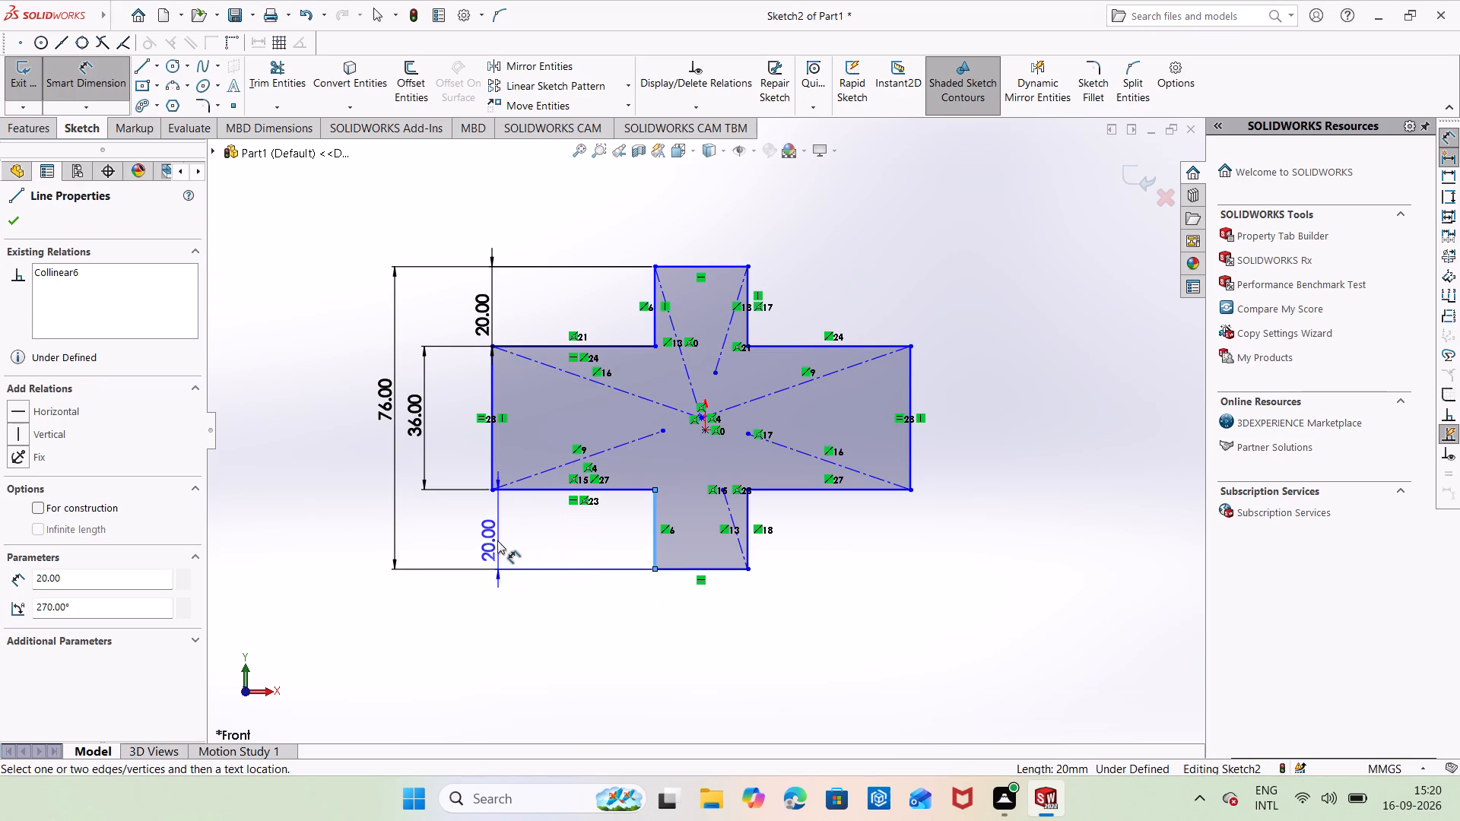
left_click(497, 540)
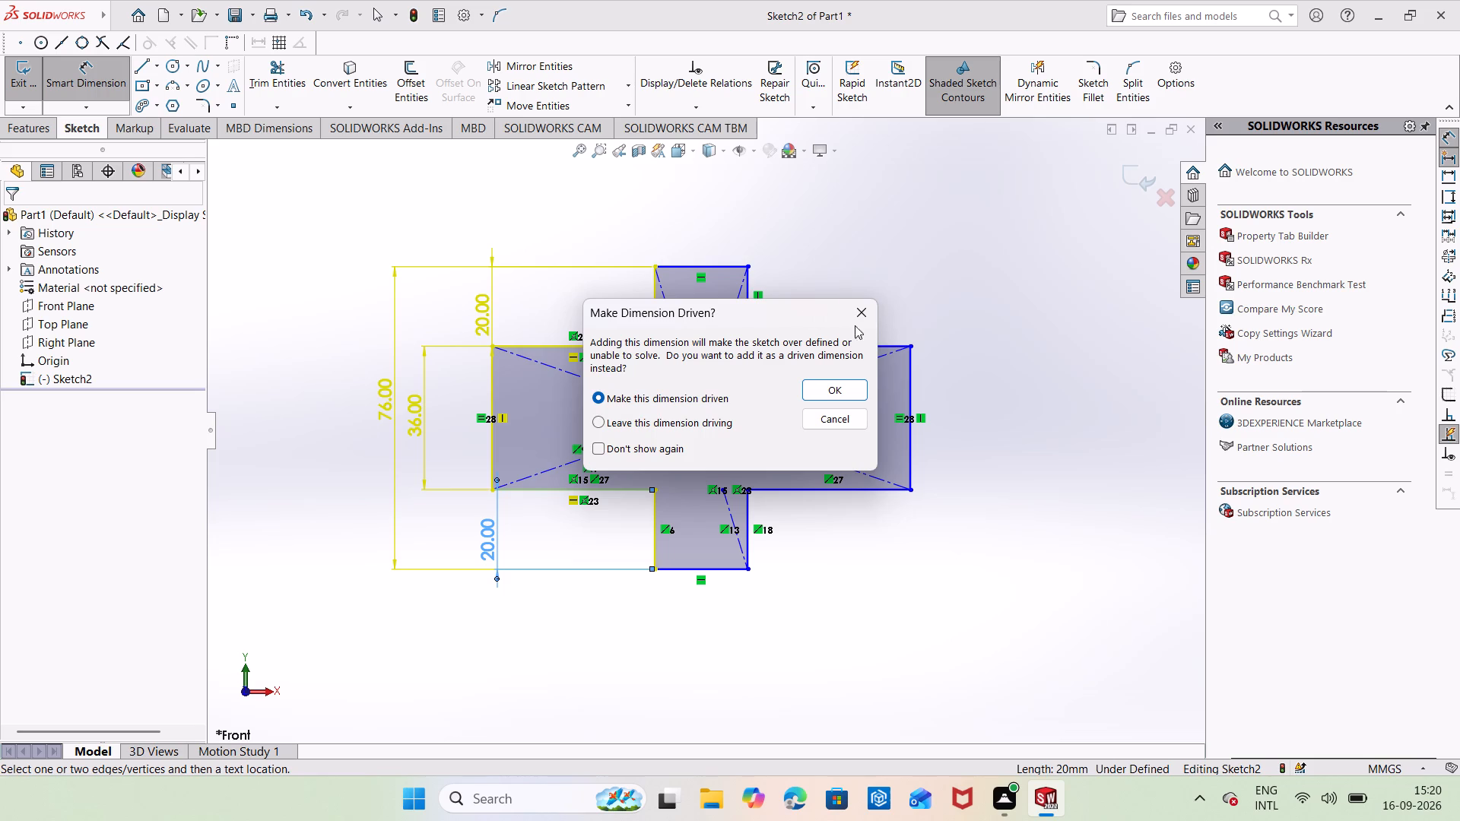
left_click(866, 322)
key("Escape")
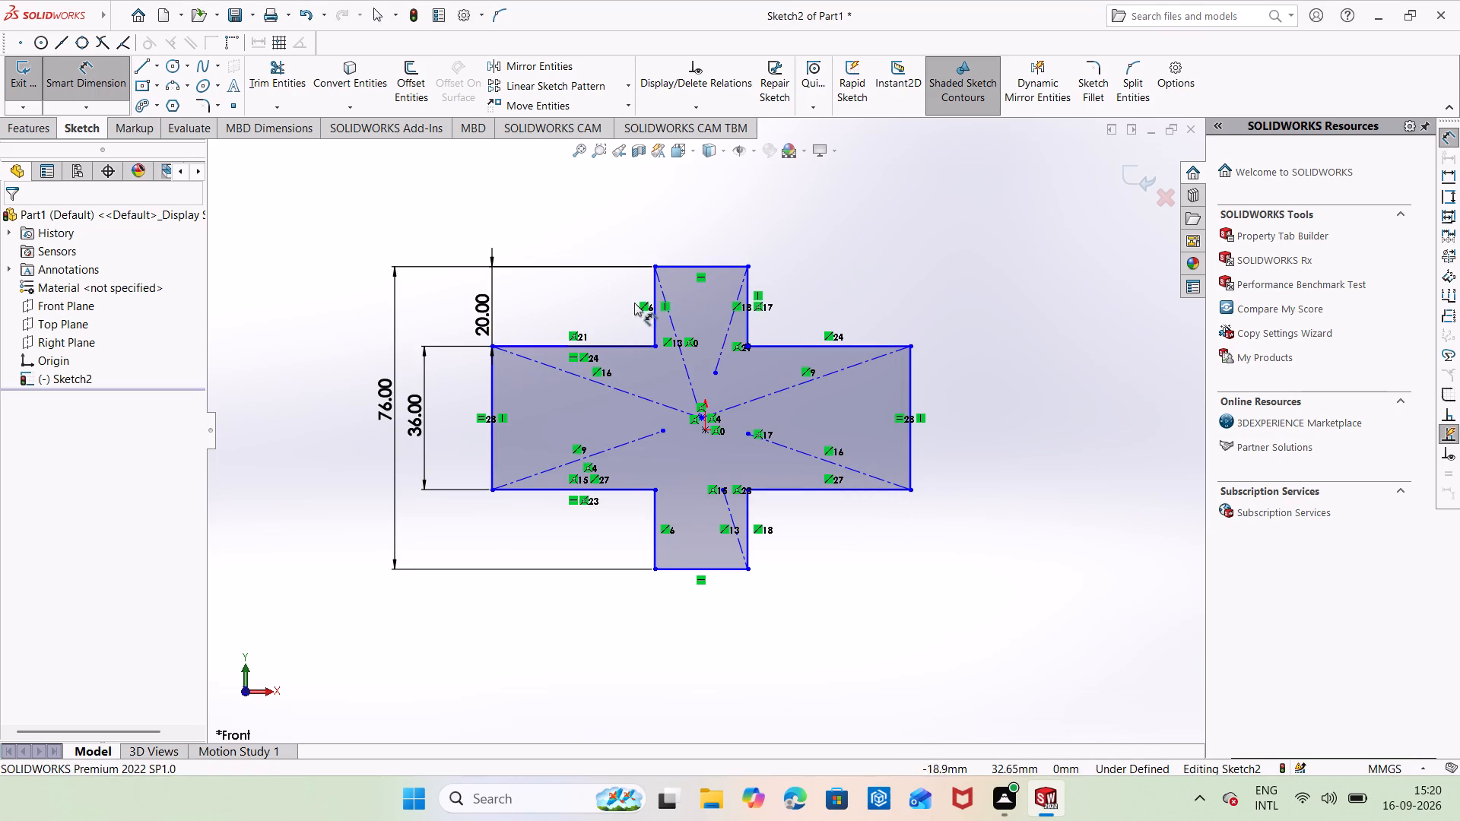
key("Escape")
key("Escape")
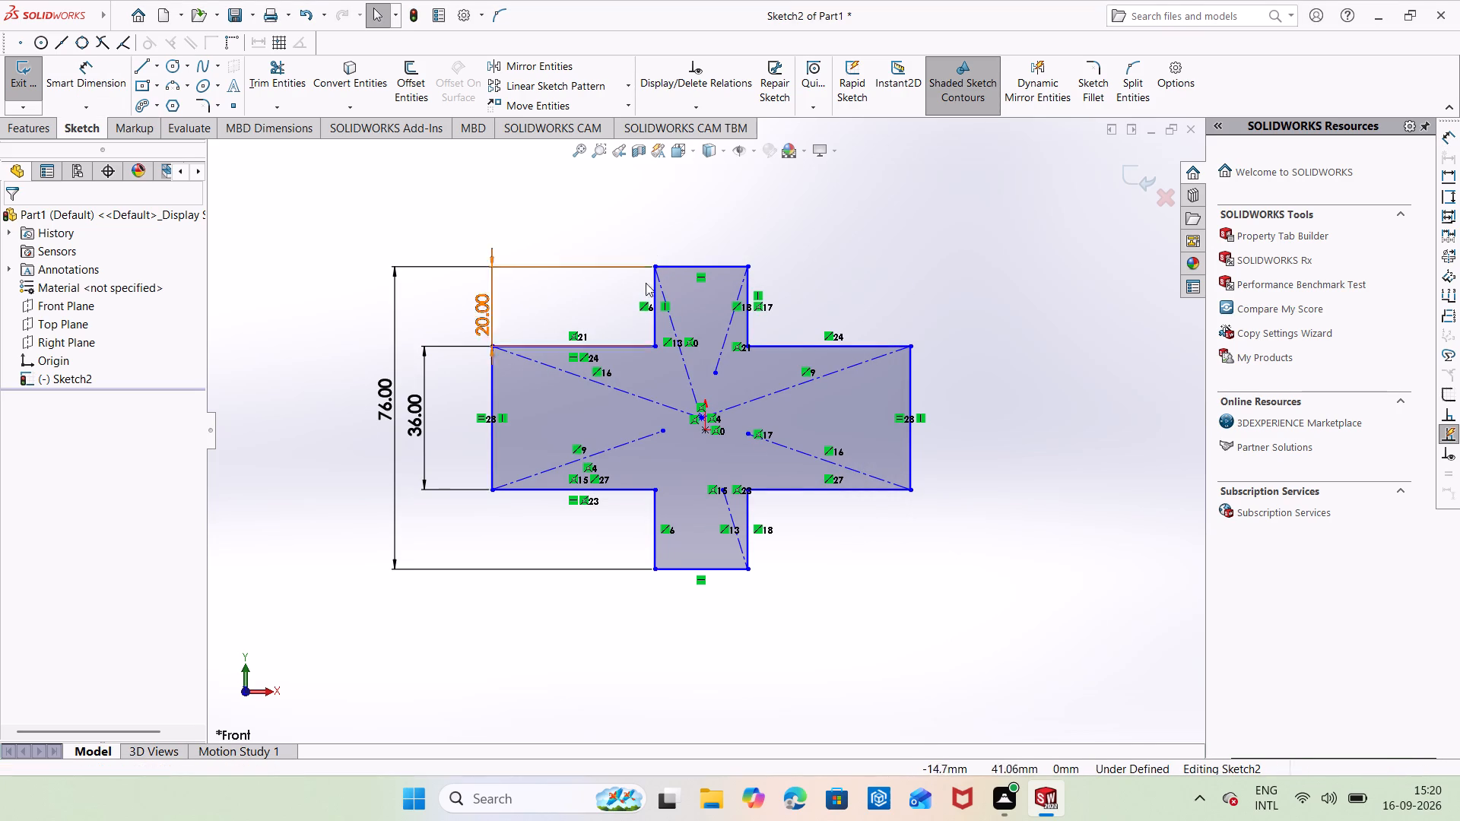
Add an Equal relation between the two vertical side edges of the cross's upper arm.
left_click(652, 318, "ctrl")
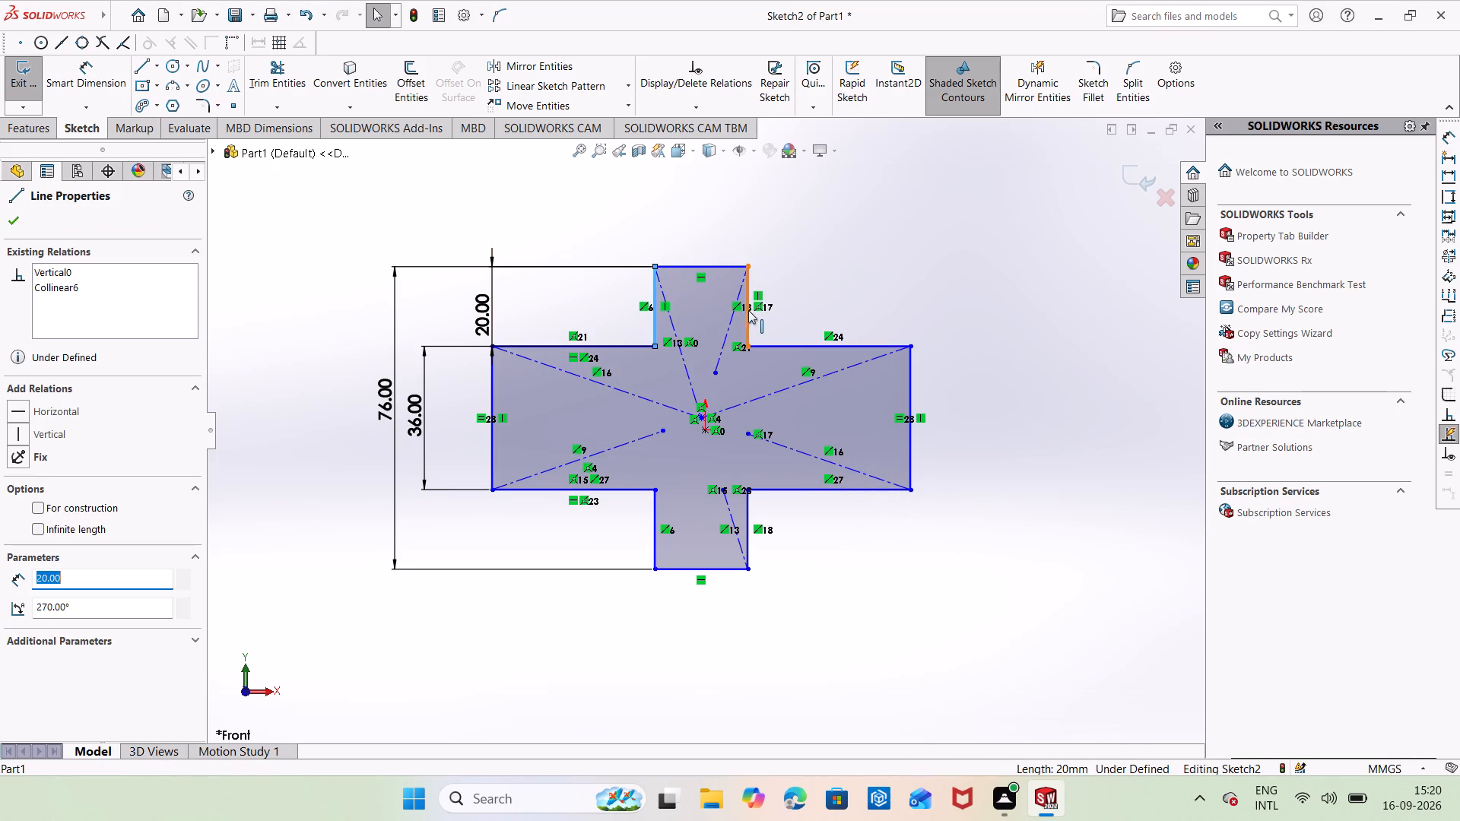
left_click(748, 310, "ctrl")
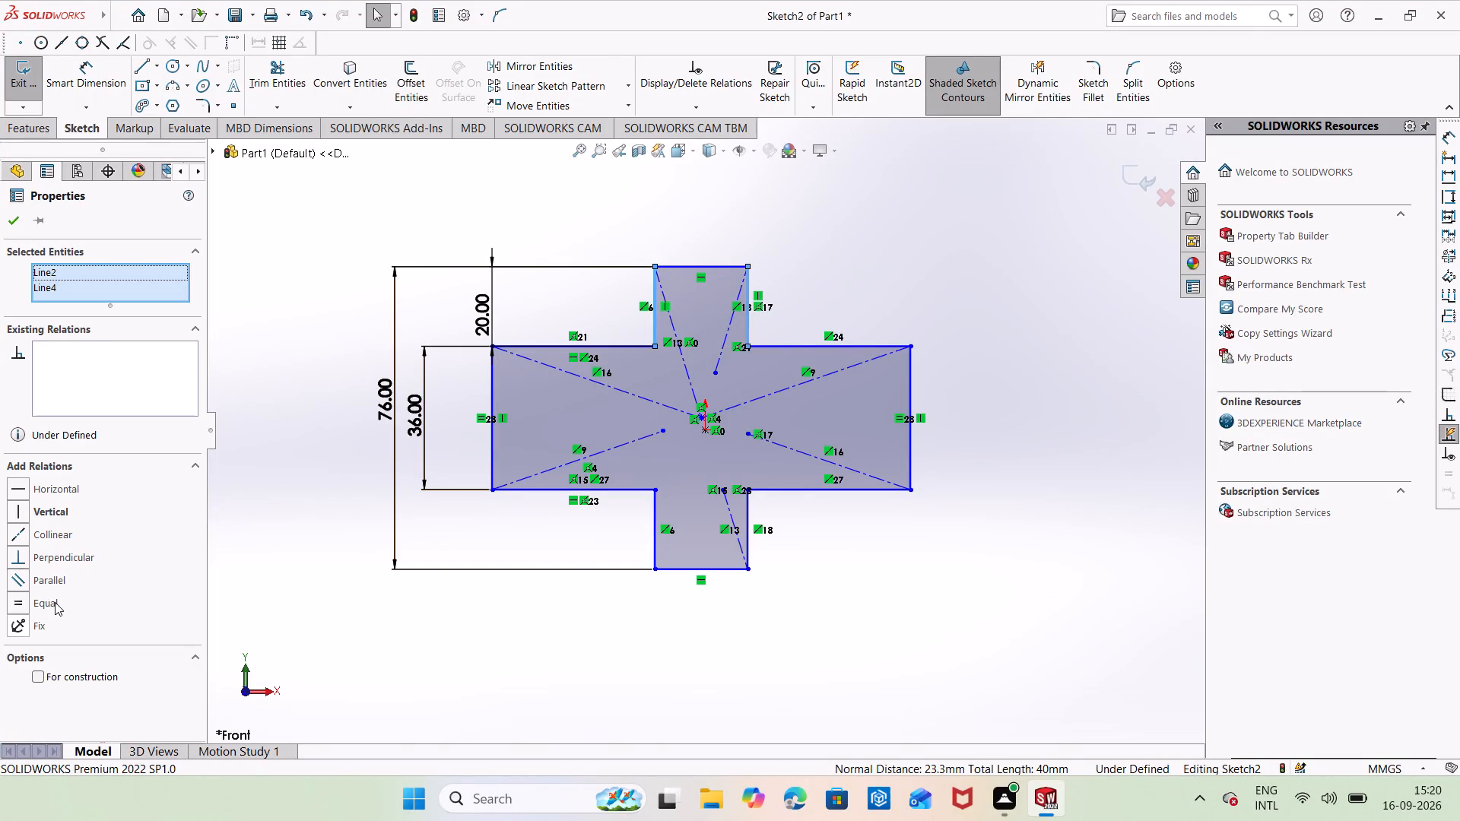
left_click(55, 602)
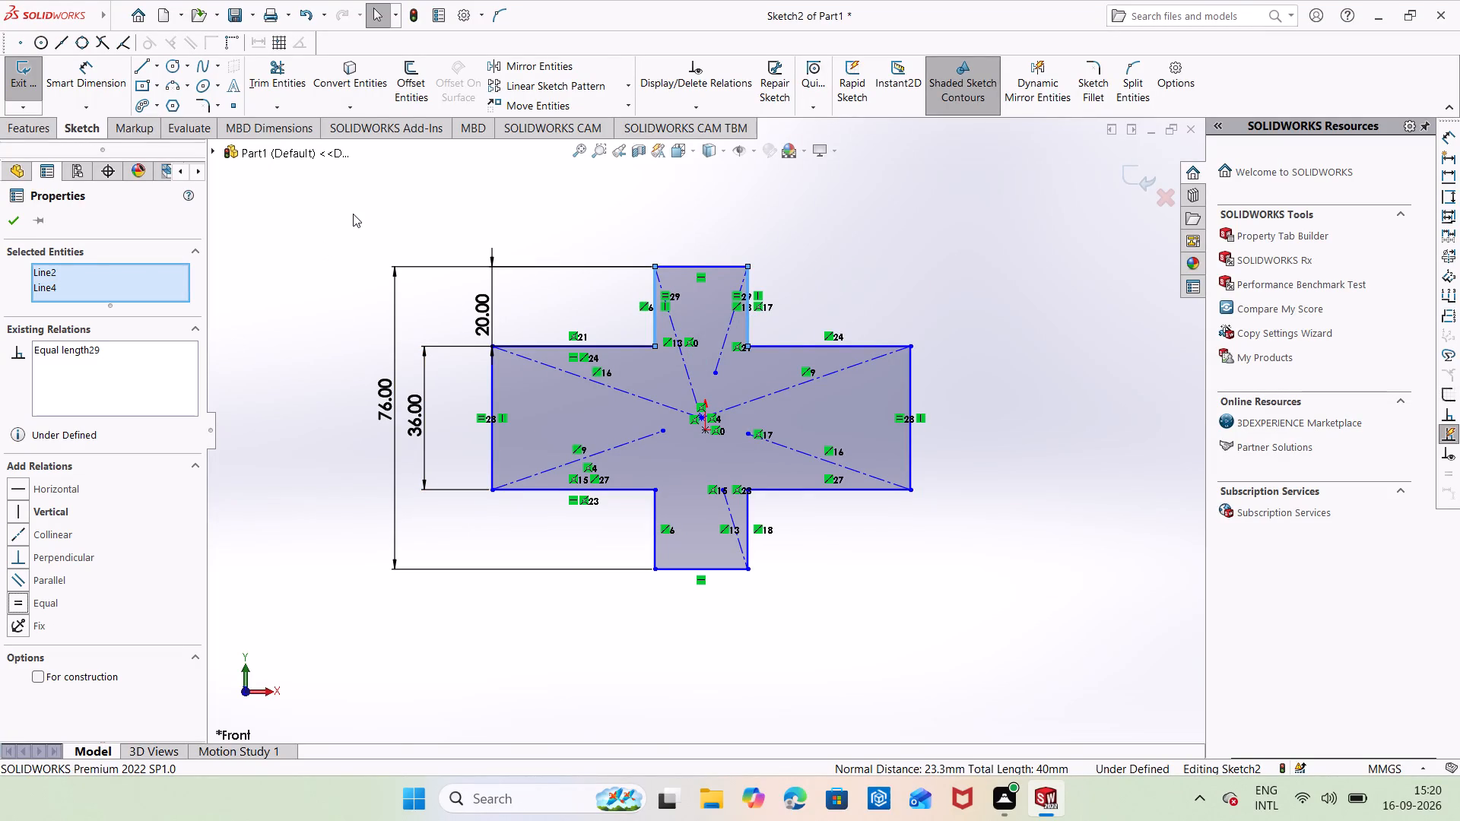
left_click(7, 233)
left_click(9, 227)
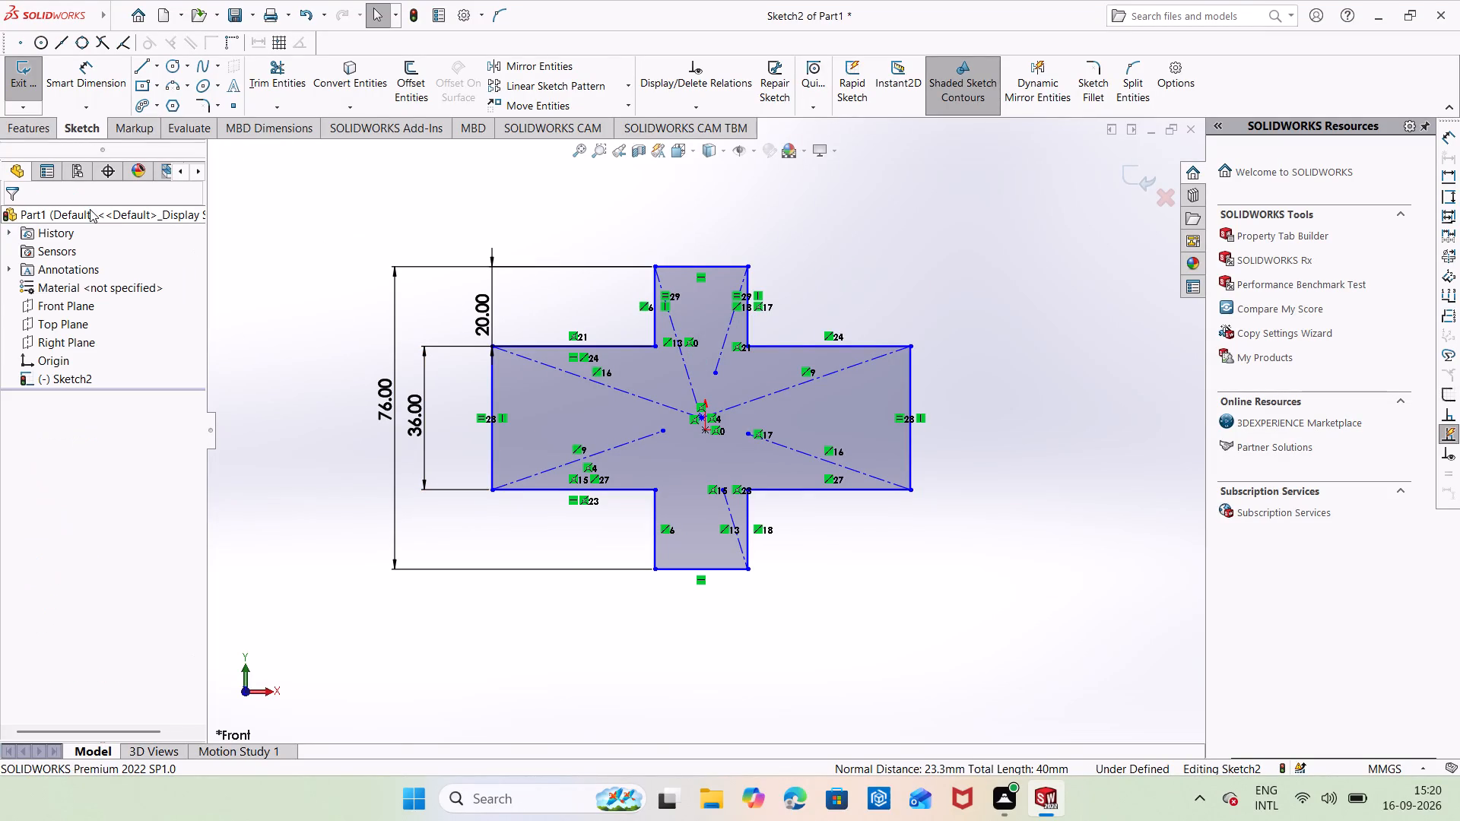
left_click(330, 229)
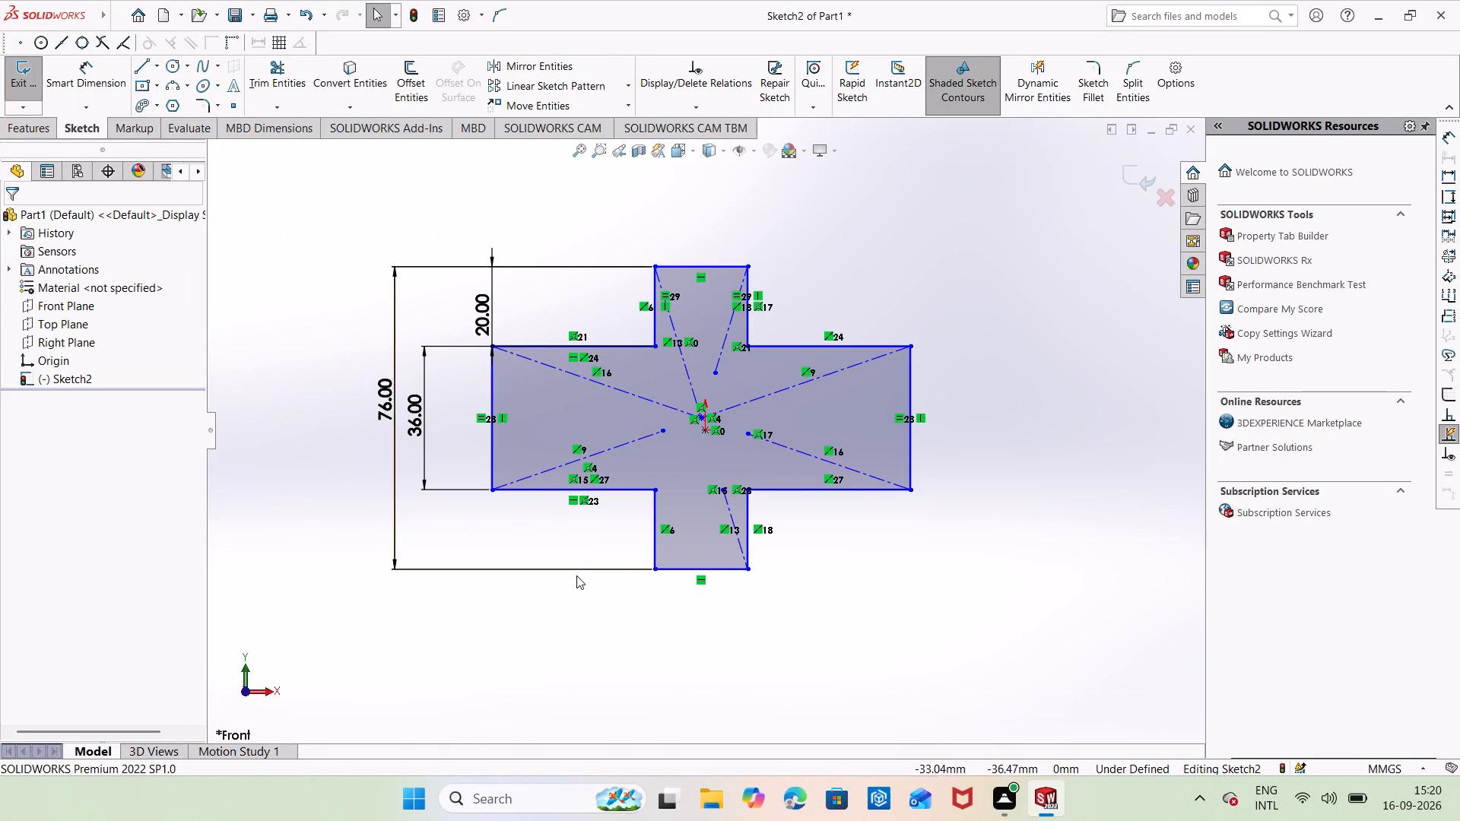
Add an Equal relation between the two vertical side edges of the cross's lower arm.
left_click(652, 534, "ctrl")
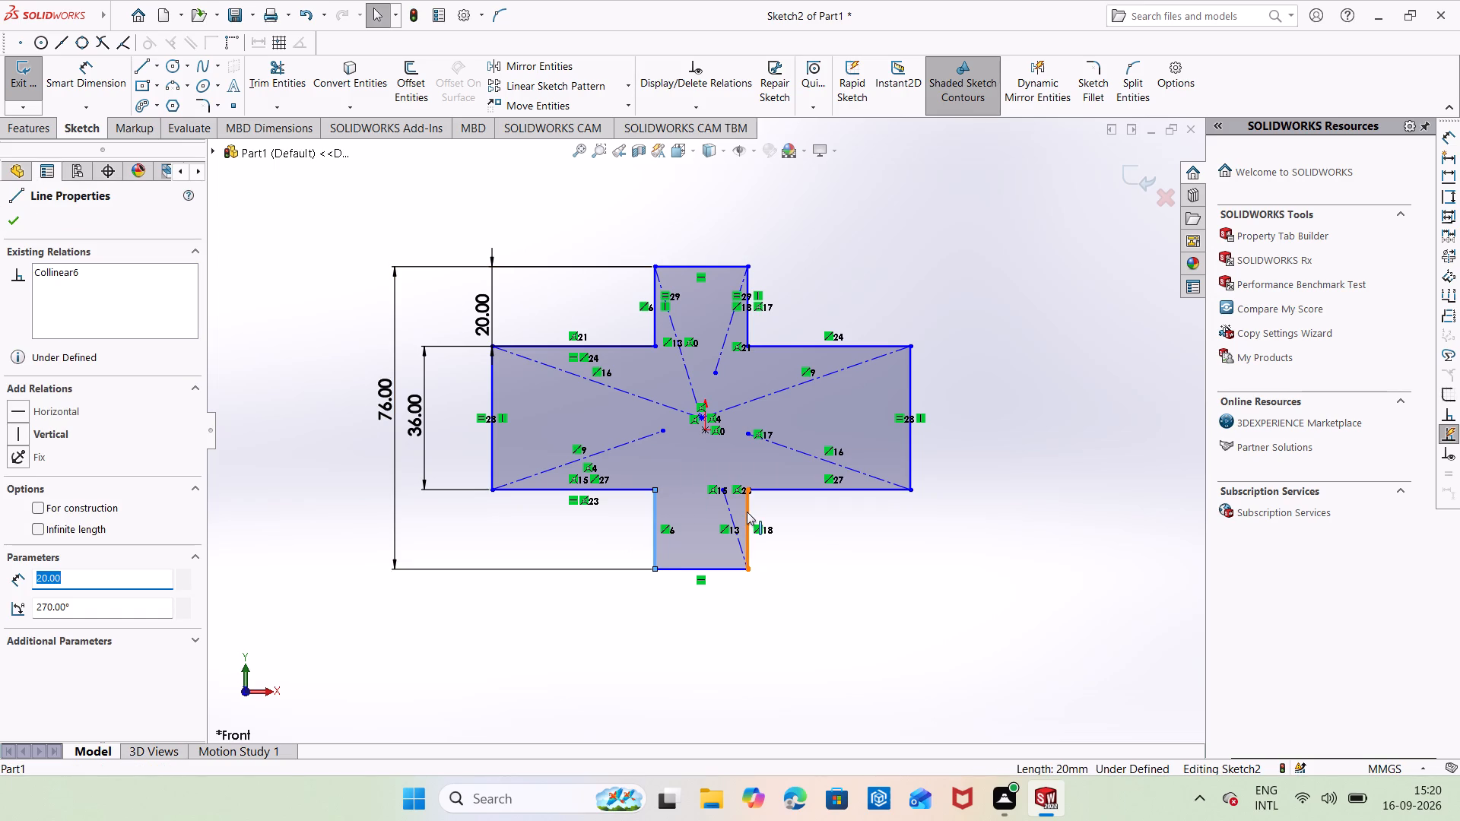
left_click(747, 512, "ctrl")
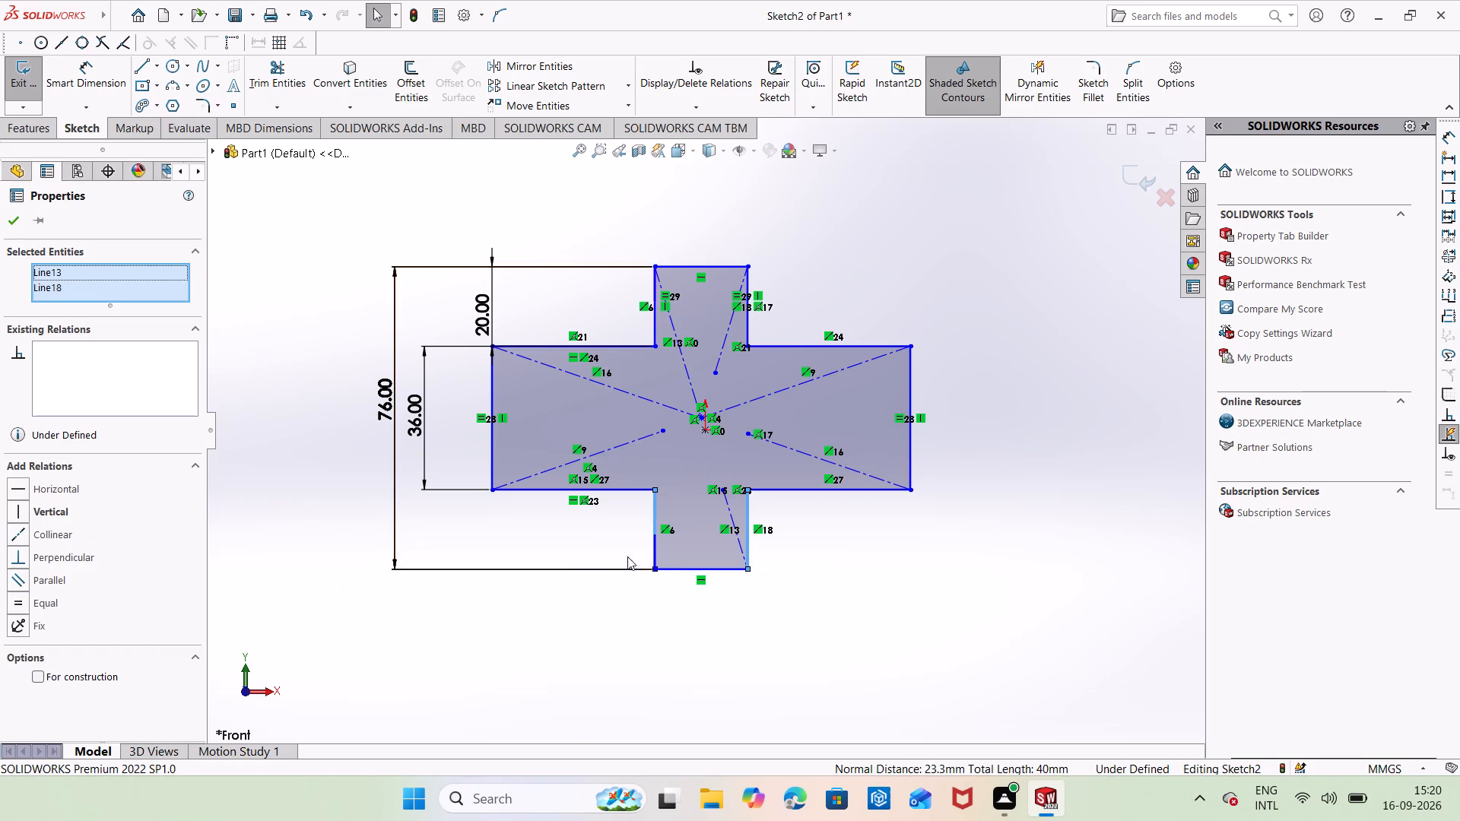
left_click(655, 540)
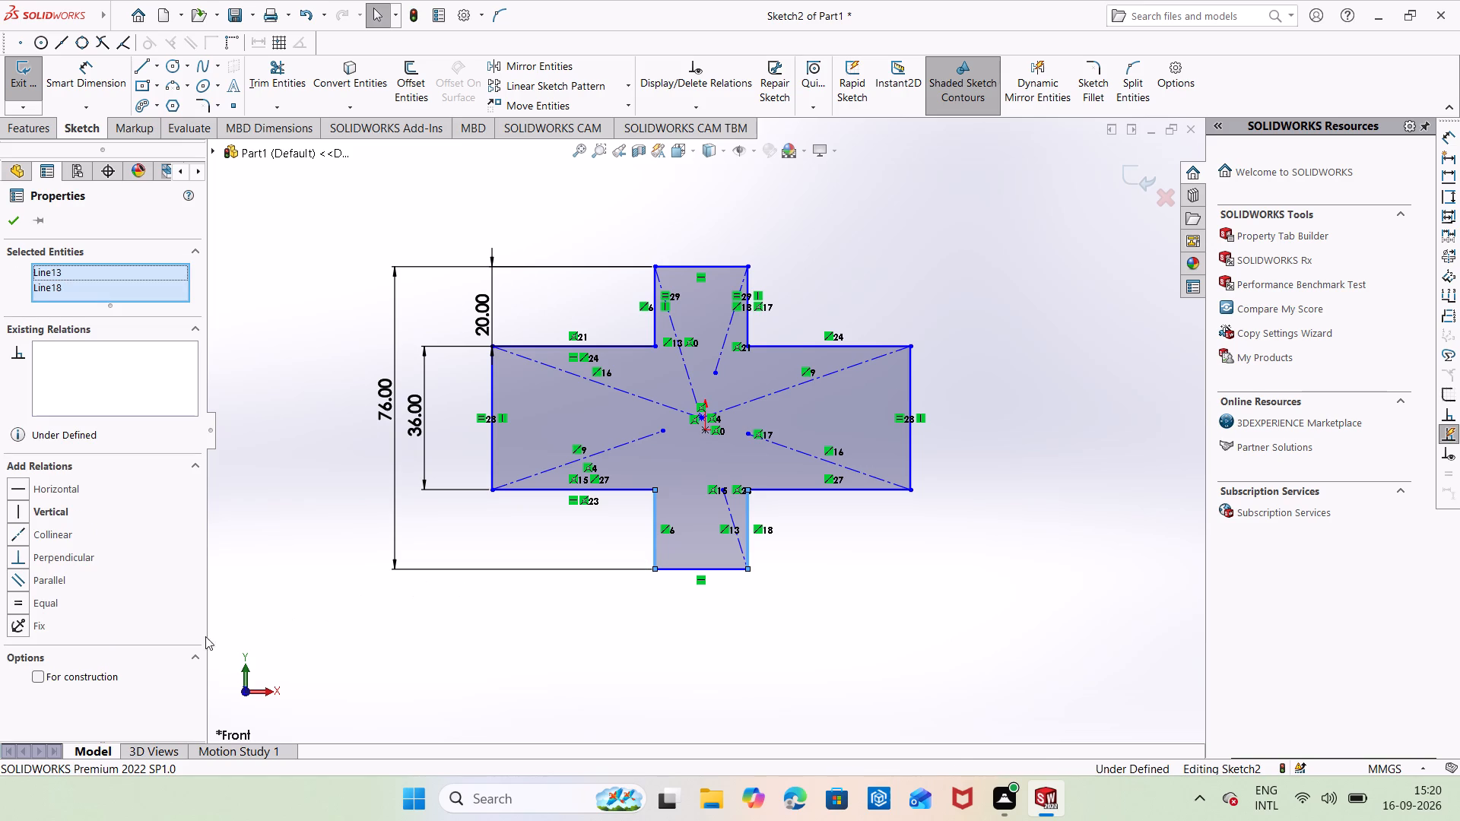
left_click(50, 604)
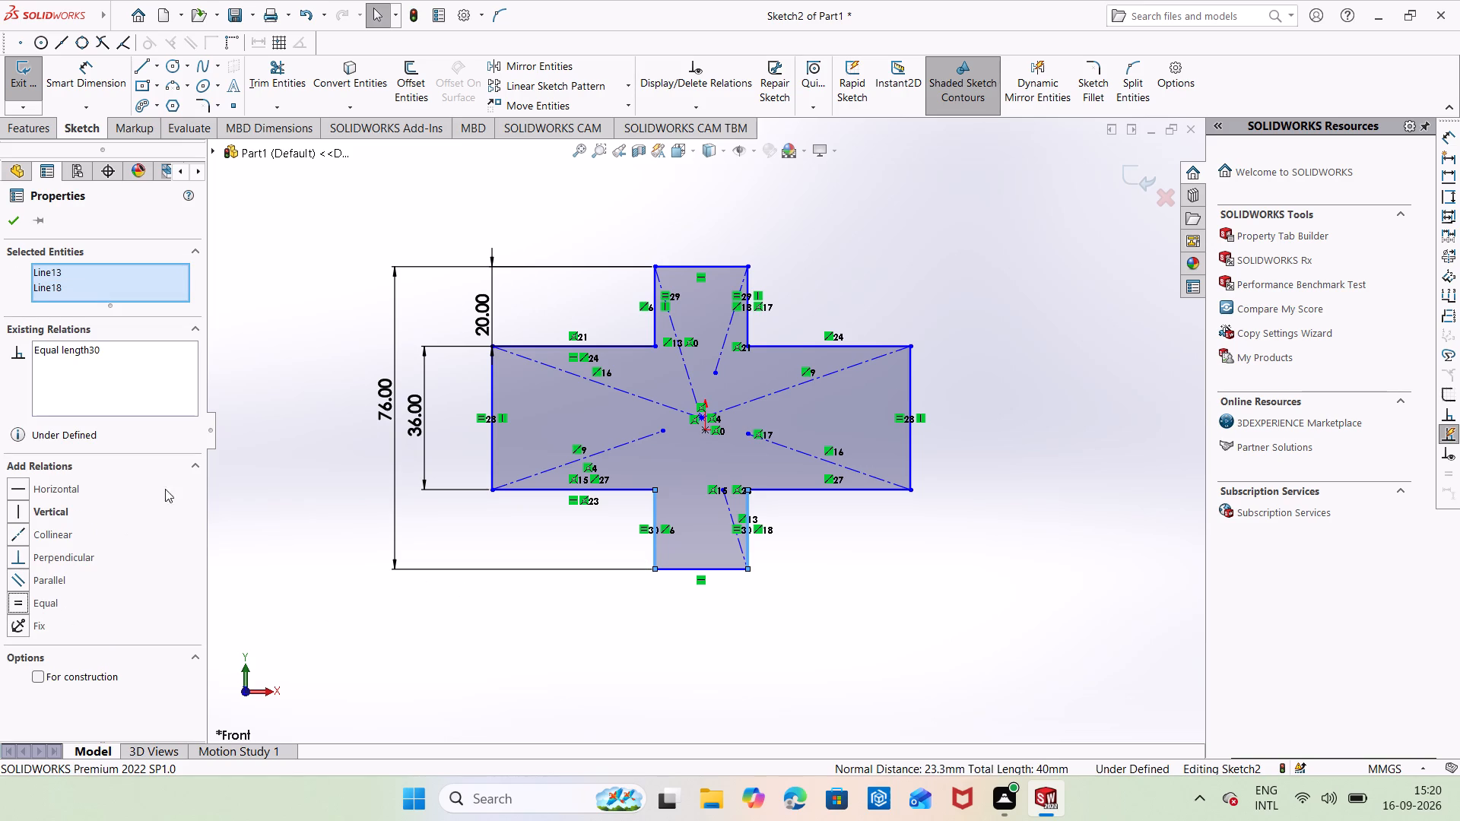
left_click(36, 604)
left_click(329, 395)
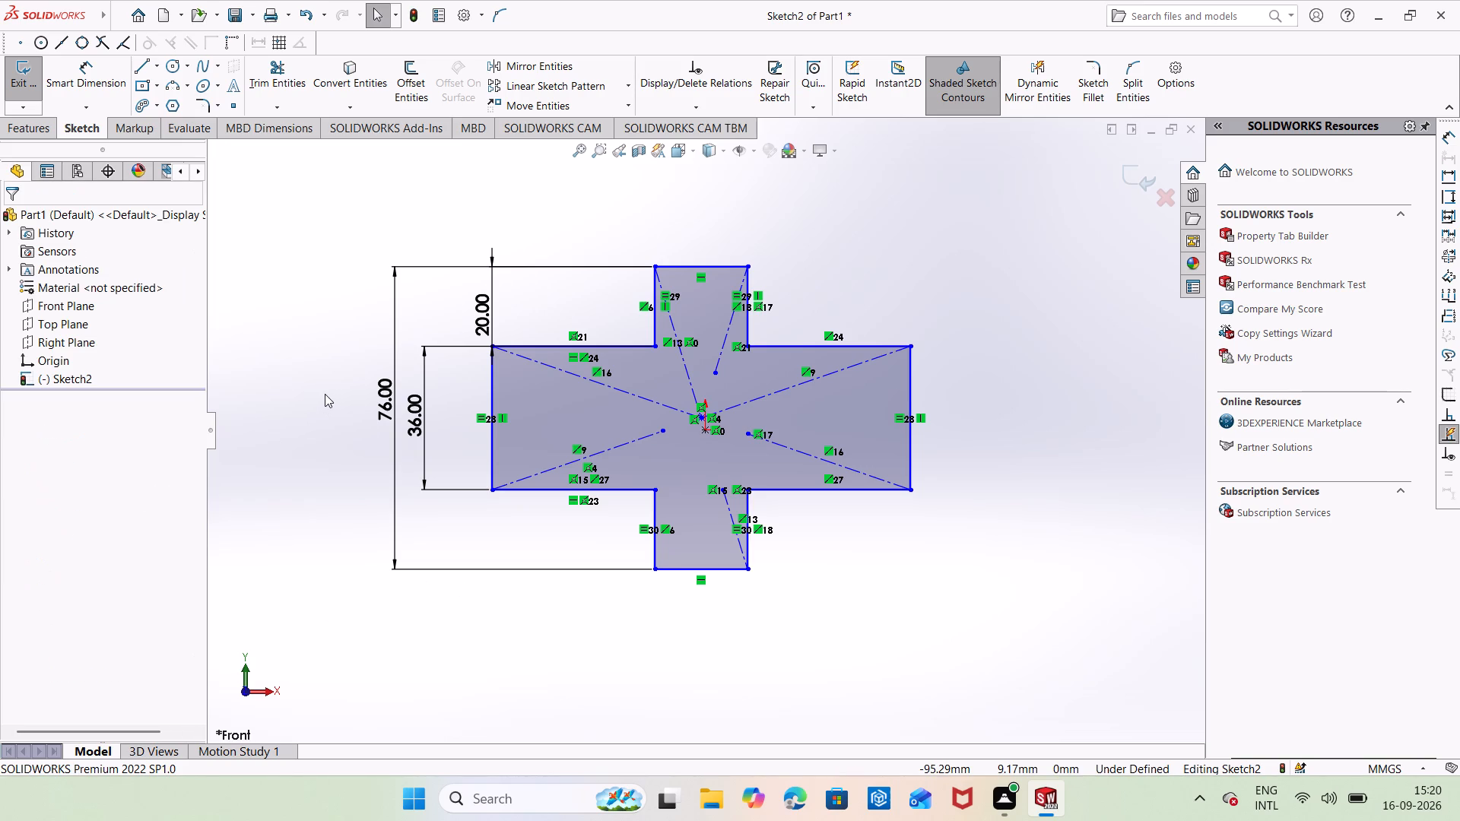
left_click(325, 394)
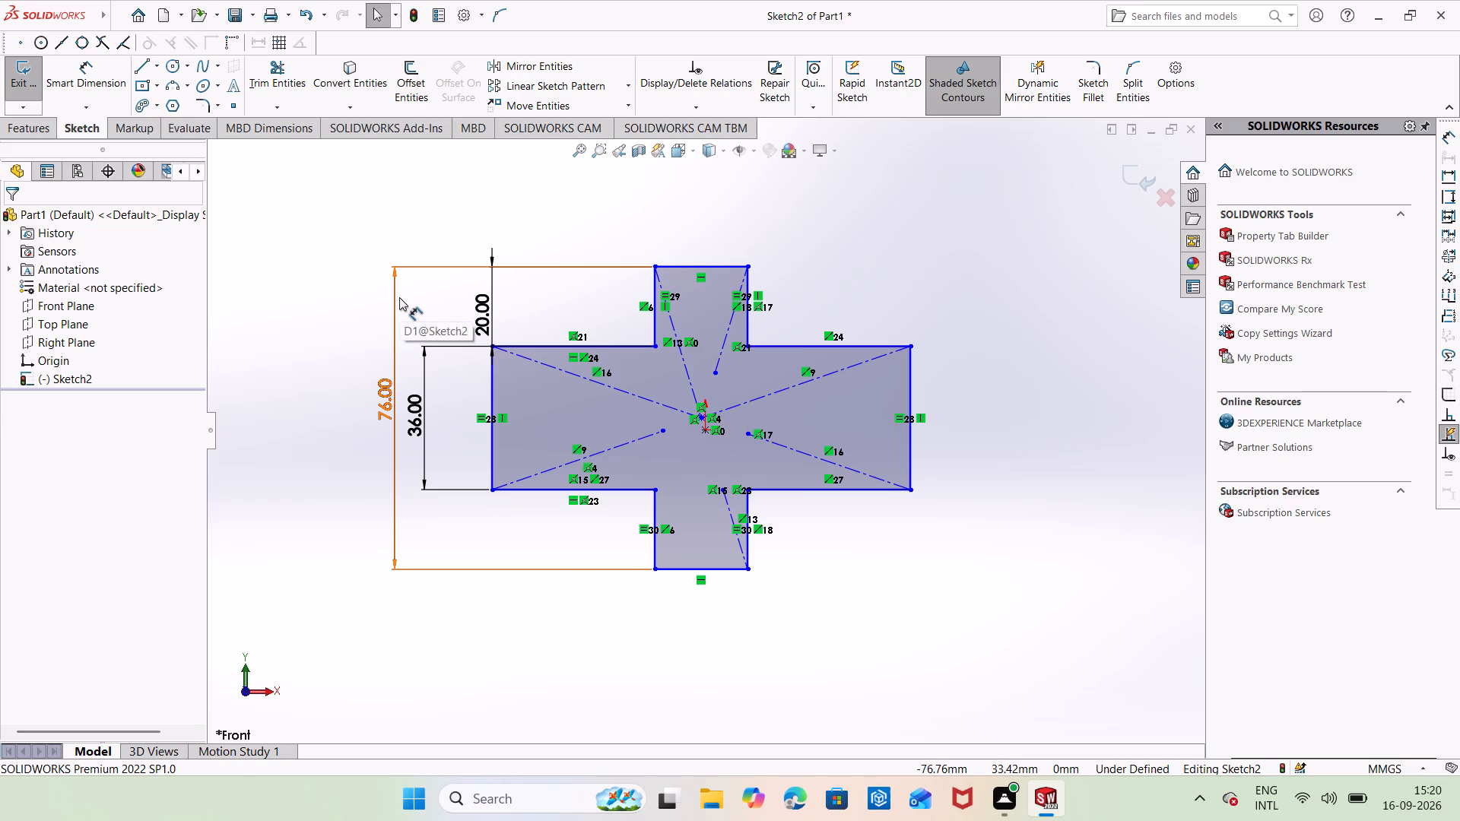
left_click(446, 234)
key("Escape")
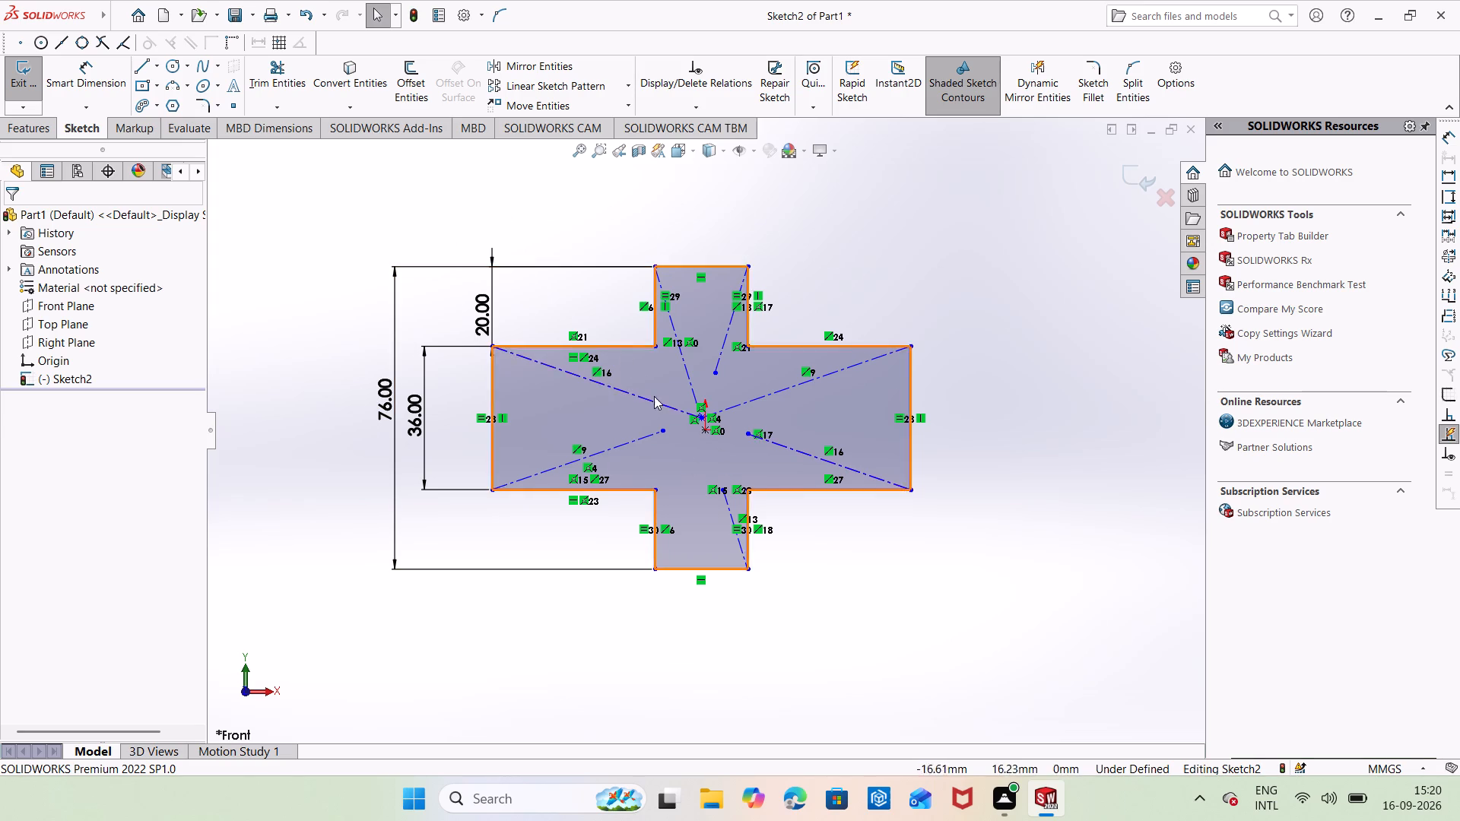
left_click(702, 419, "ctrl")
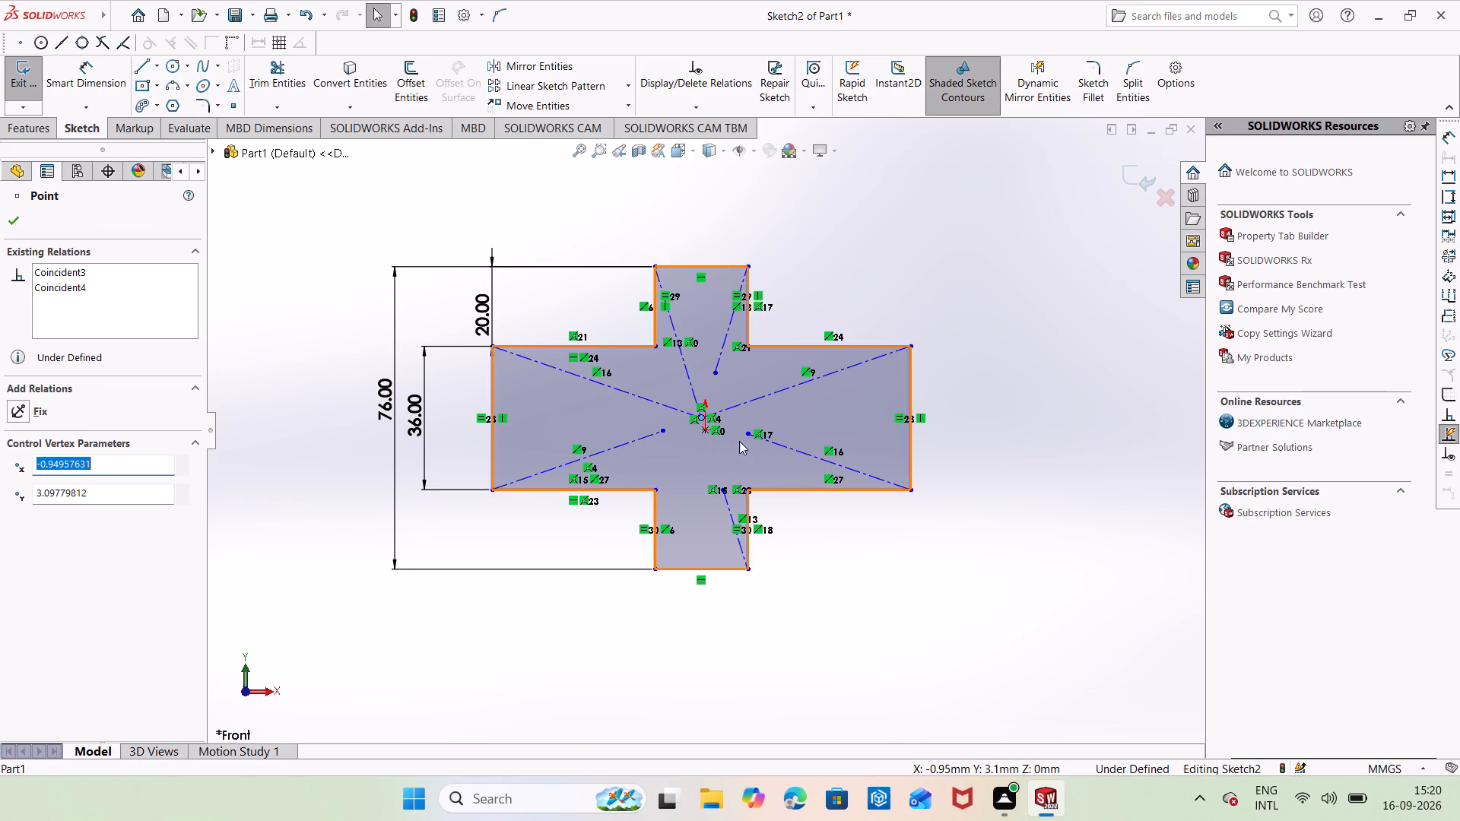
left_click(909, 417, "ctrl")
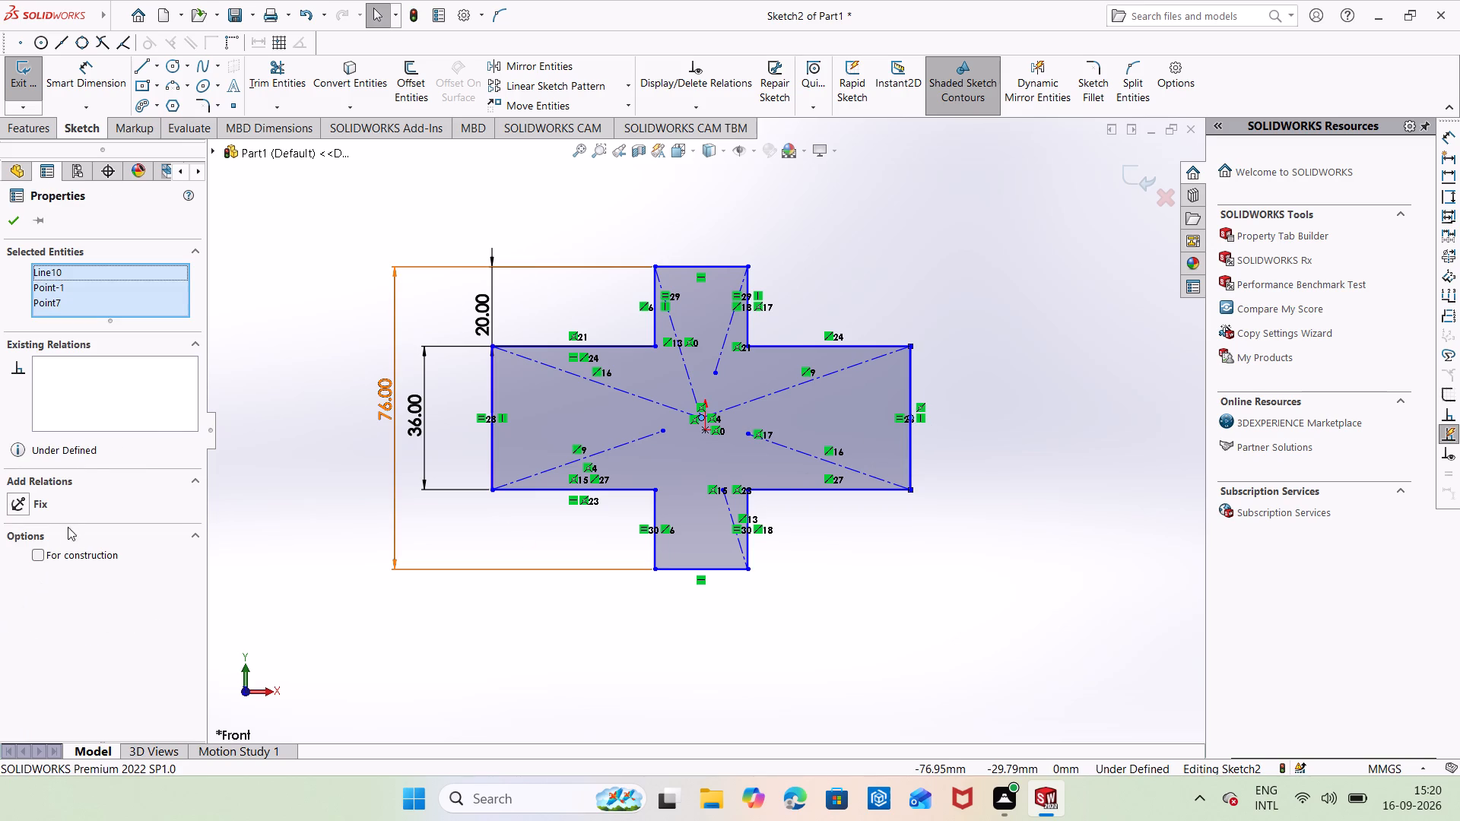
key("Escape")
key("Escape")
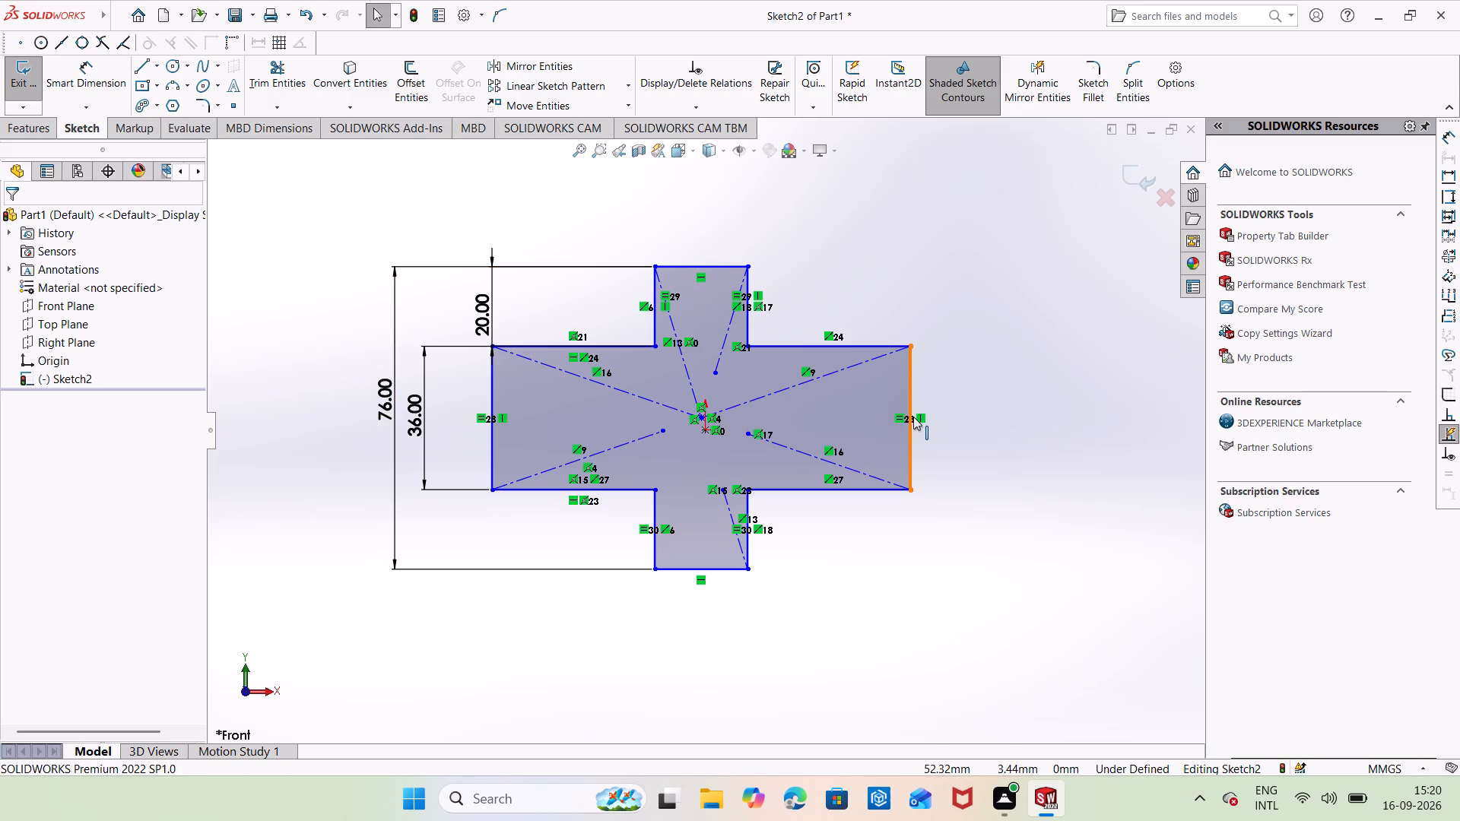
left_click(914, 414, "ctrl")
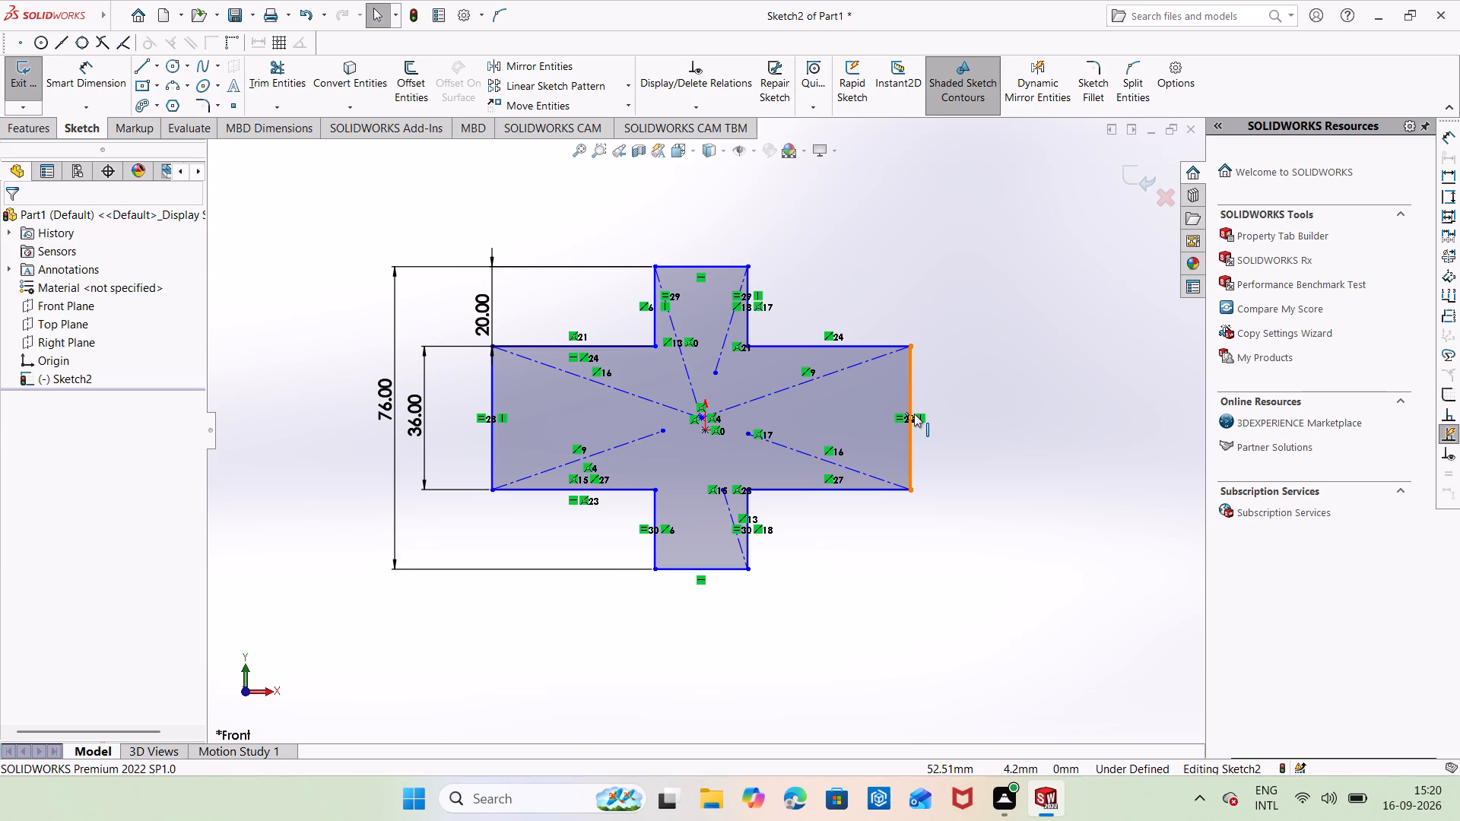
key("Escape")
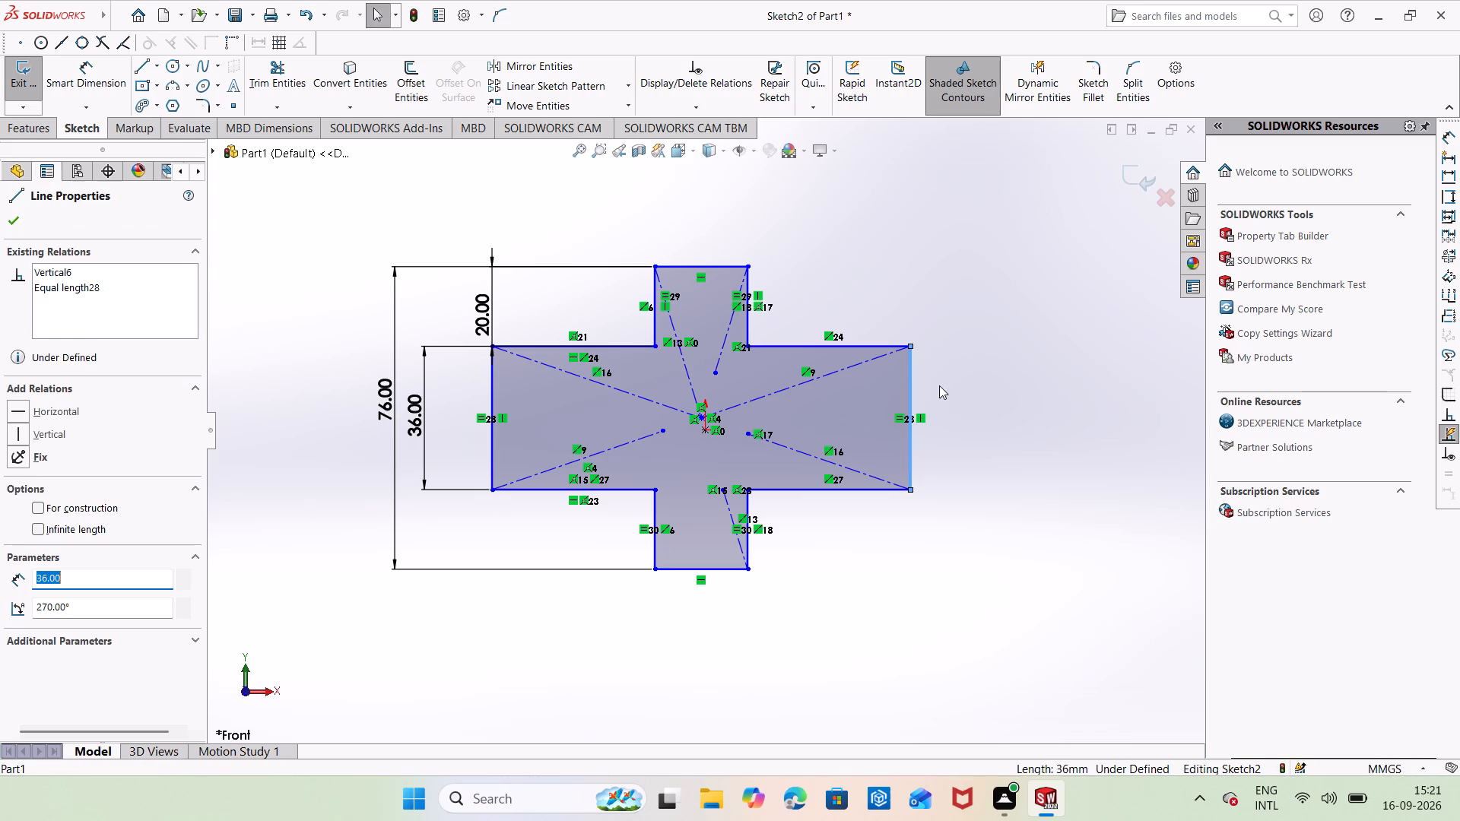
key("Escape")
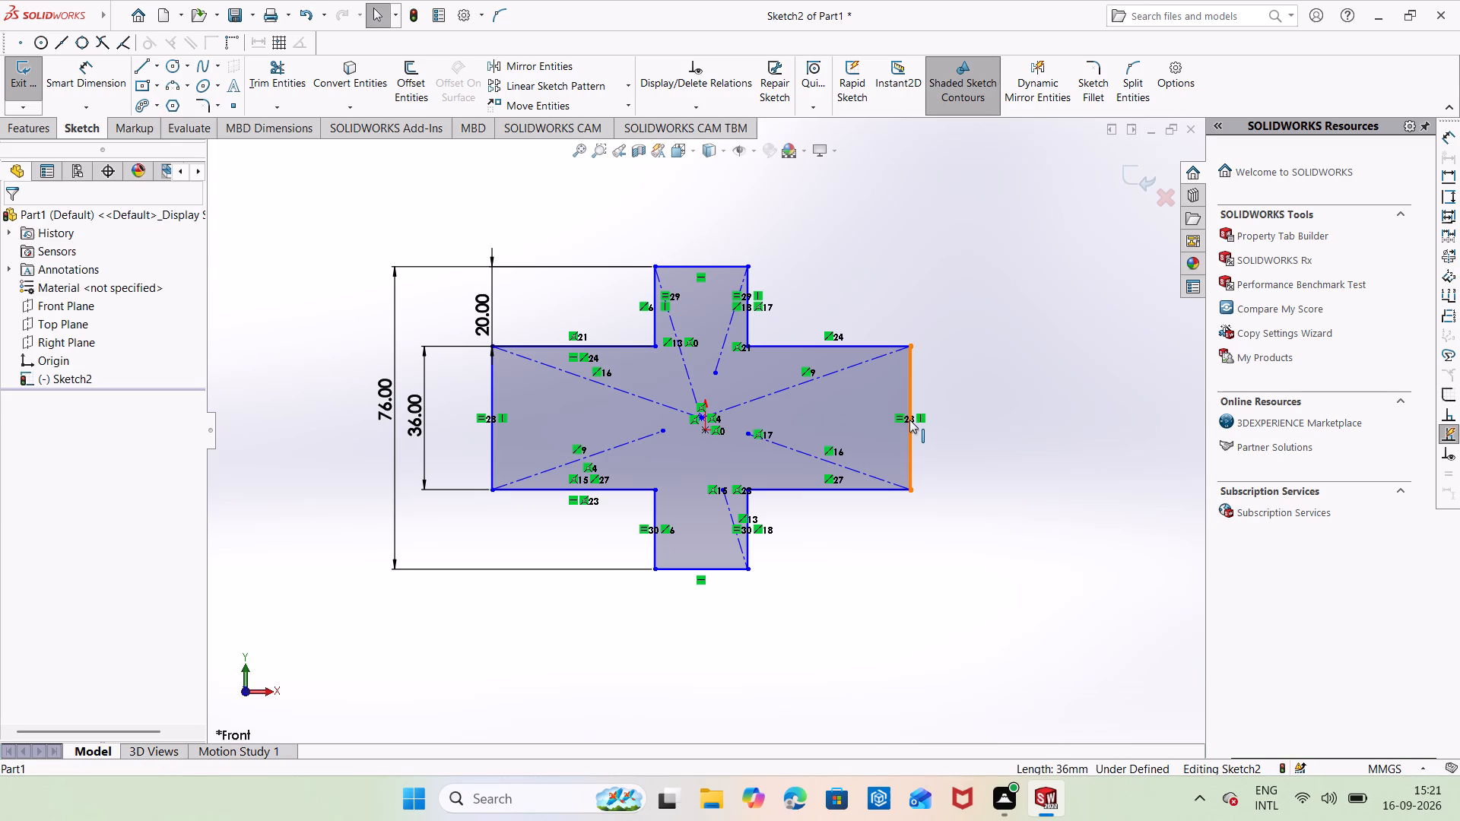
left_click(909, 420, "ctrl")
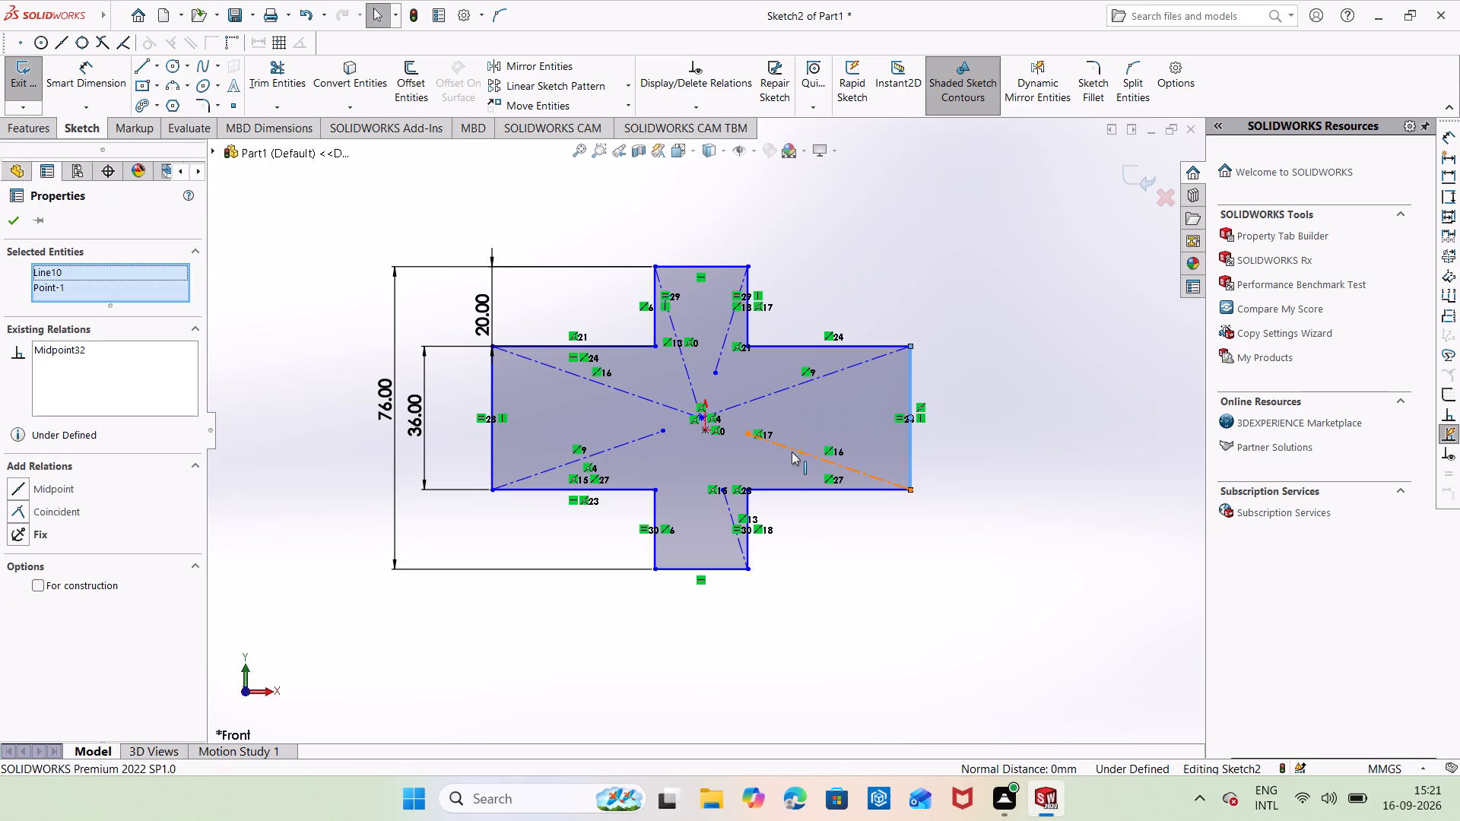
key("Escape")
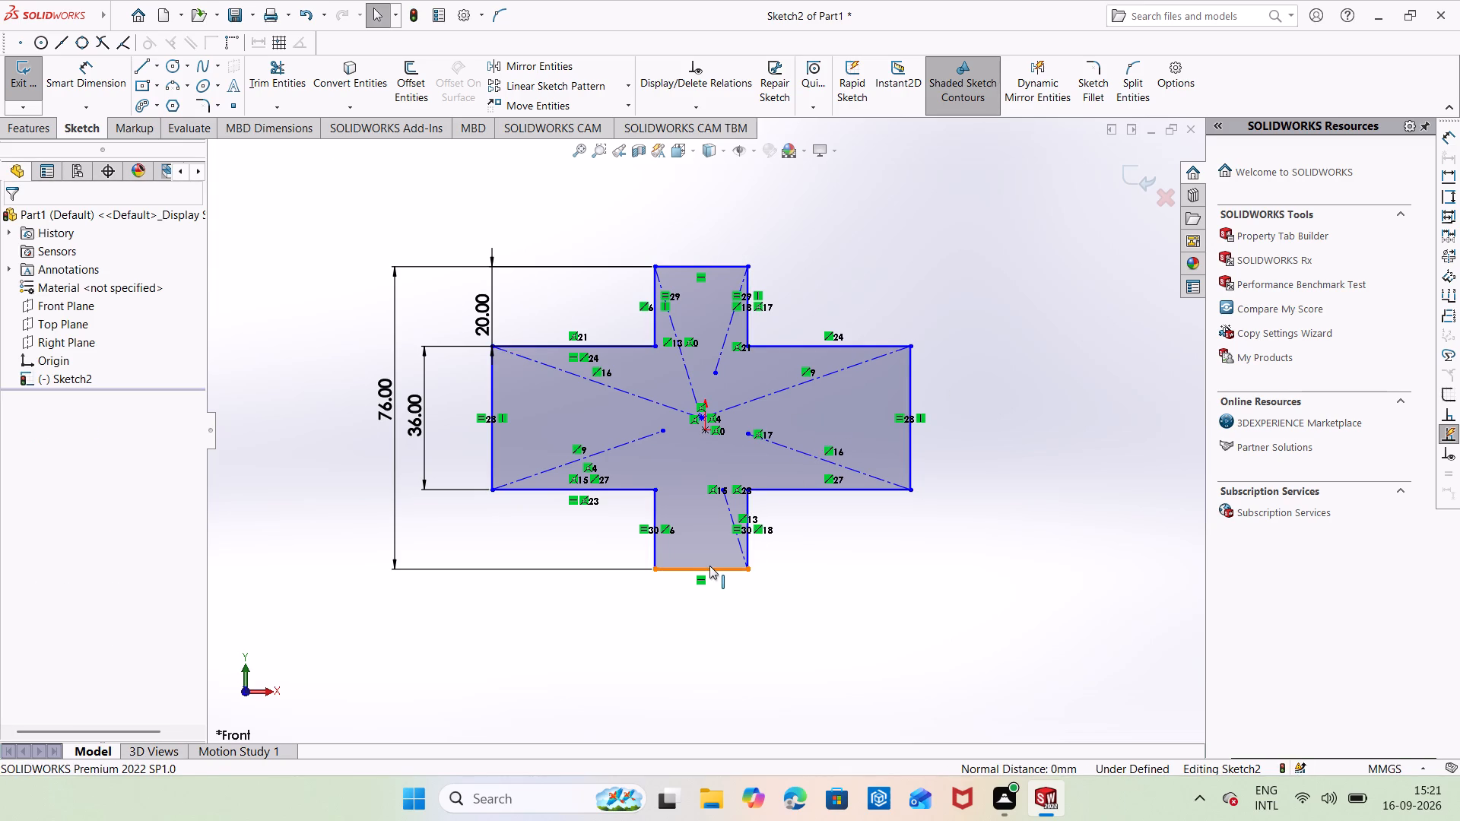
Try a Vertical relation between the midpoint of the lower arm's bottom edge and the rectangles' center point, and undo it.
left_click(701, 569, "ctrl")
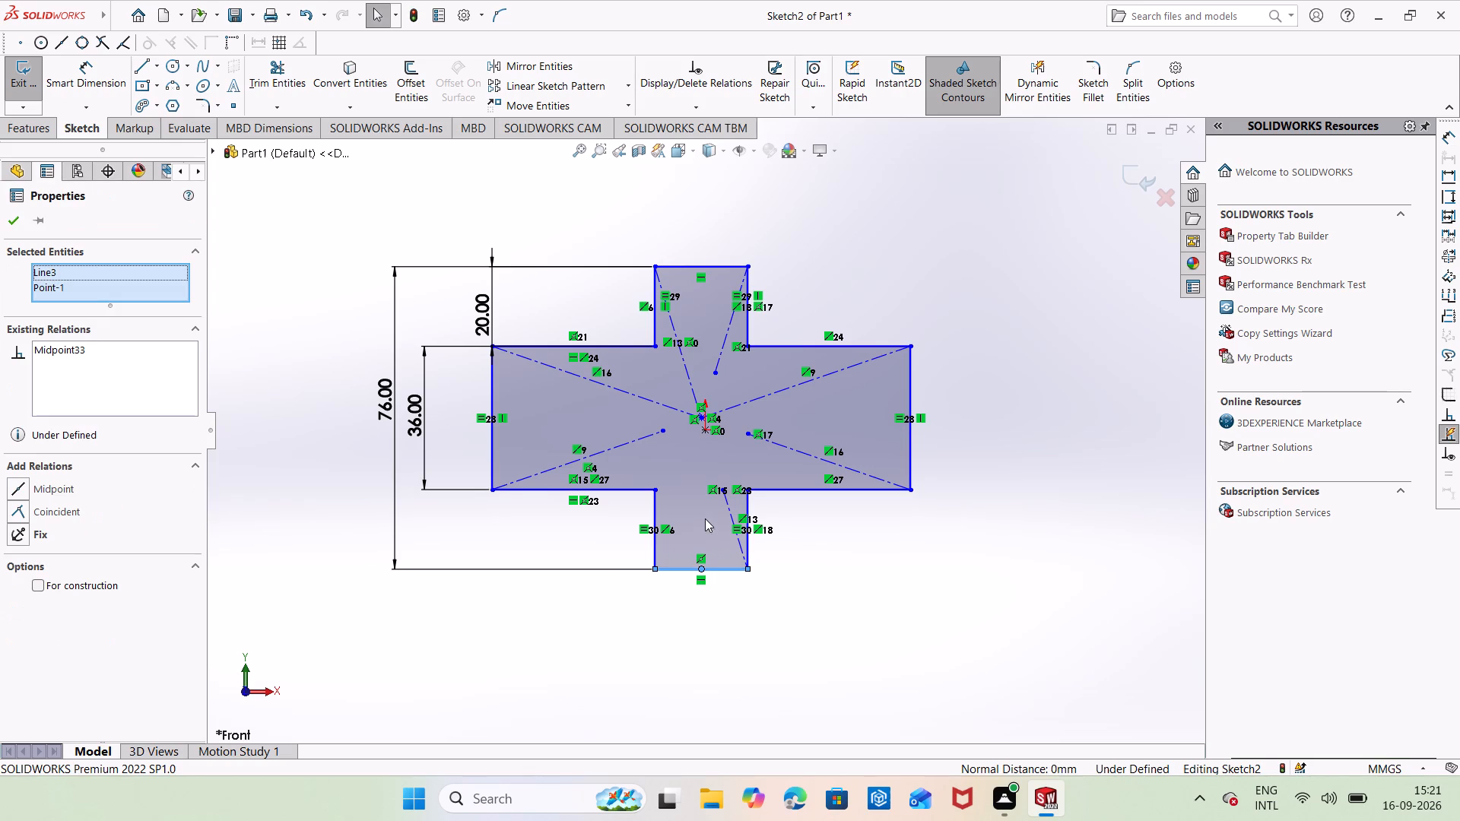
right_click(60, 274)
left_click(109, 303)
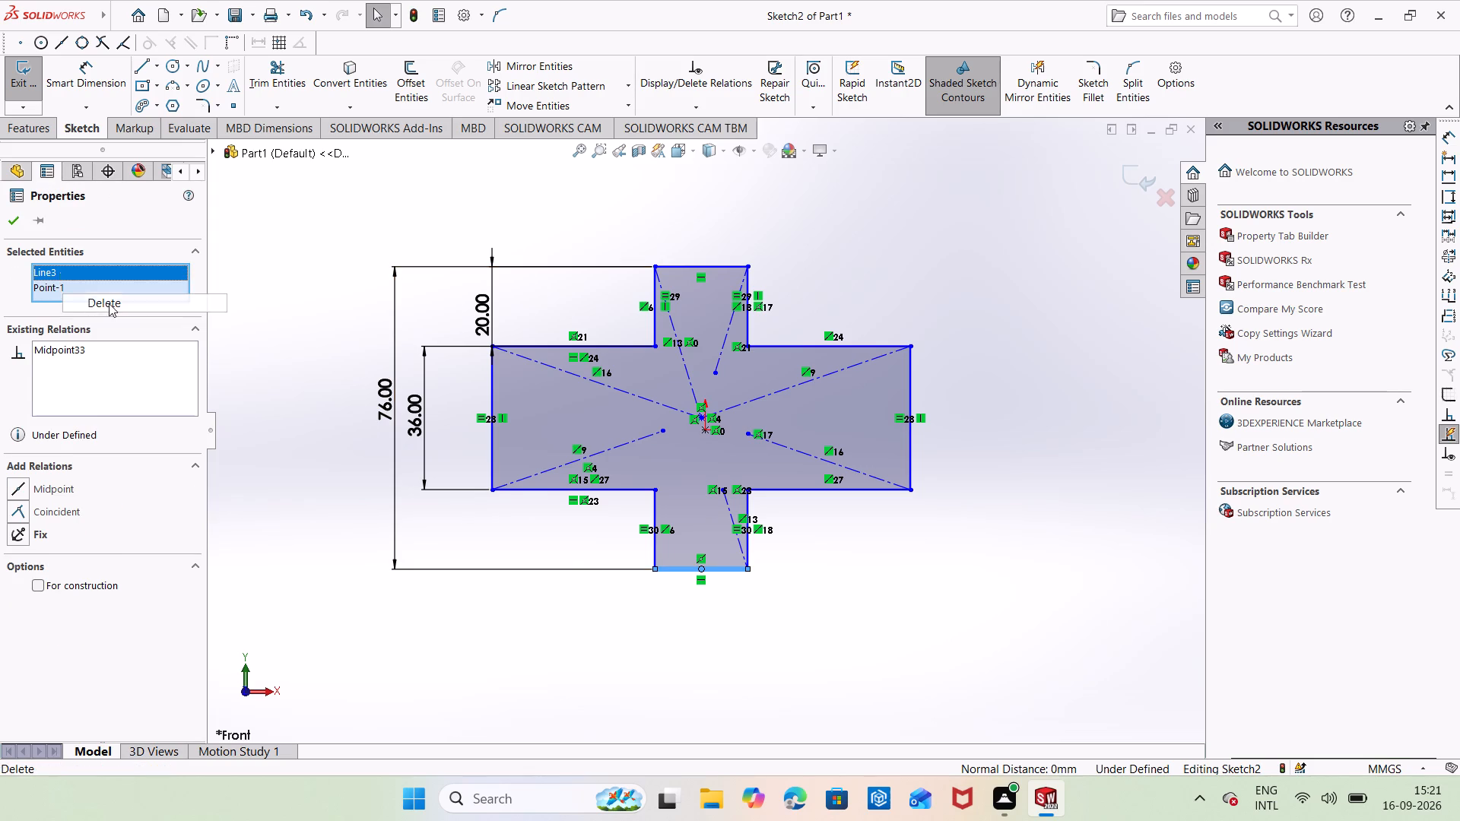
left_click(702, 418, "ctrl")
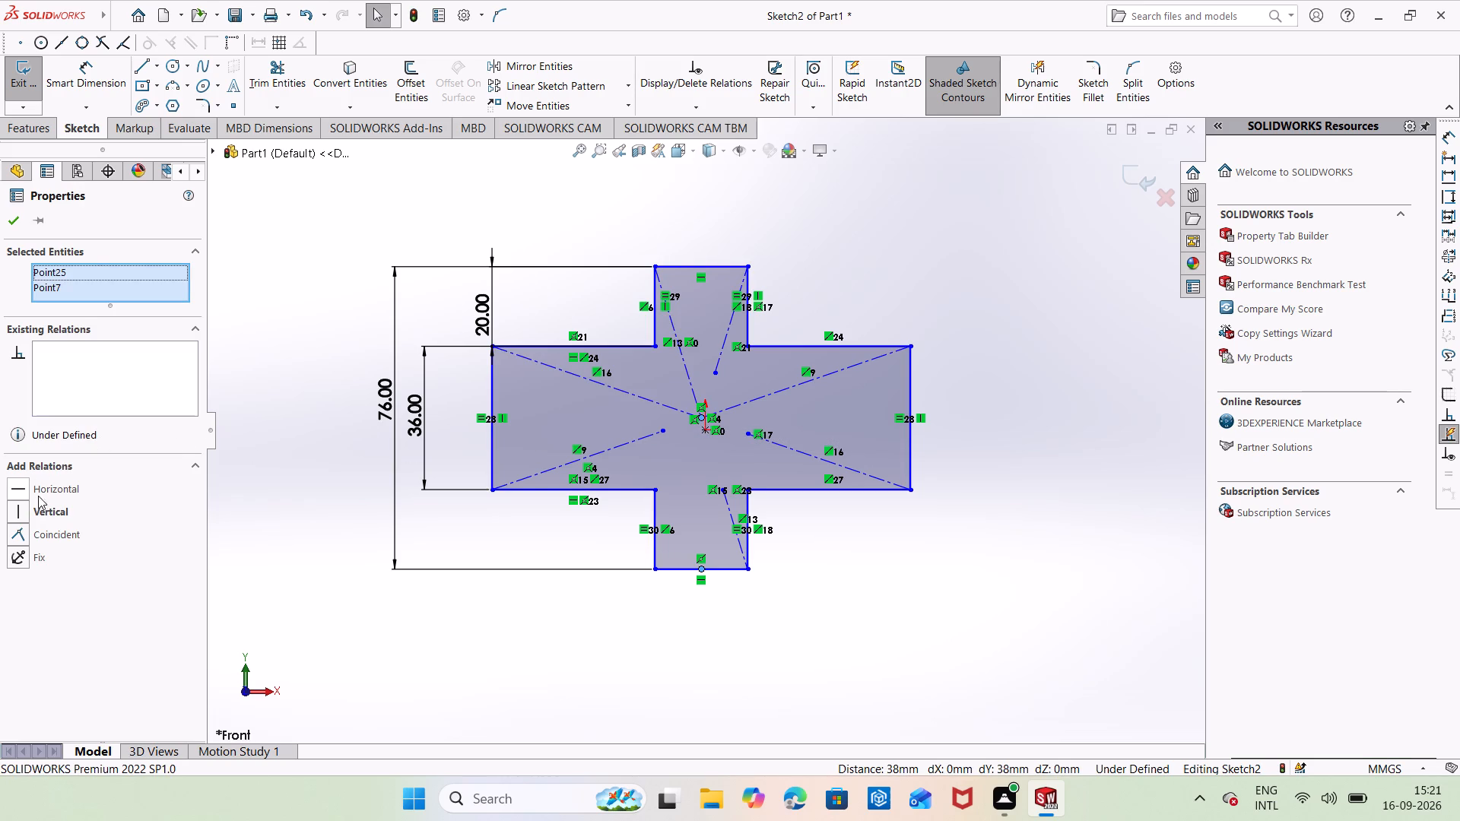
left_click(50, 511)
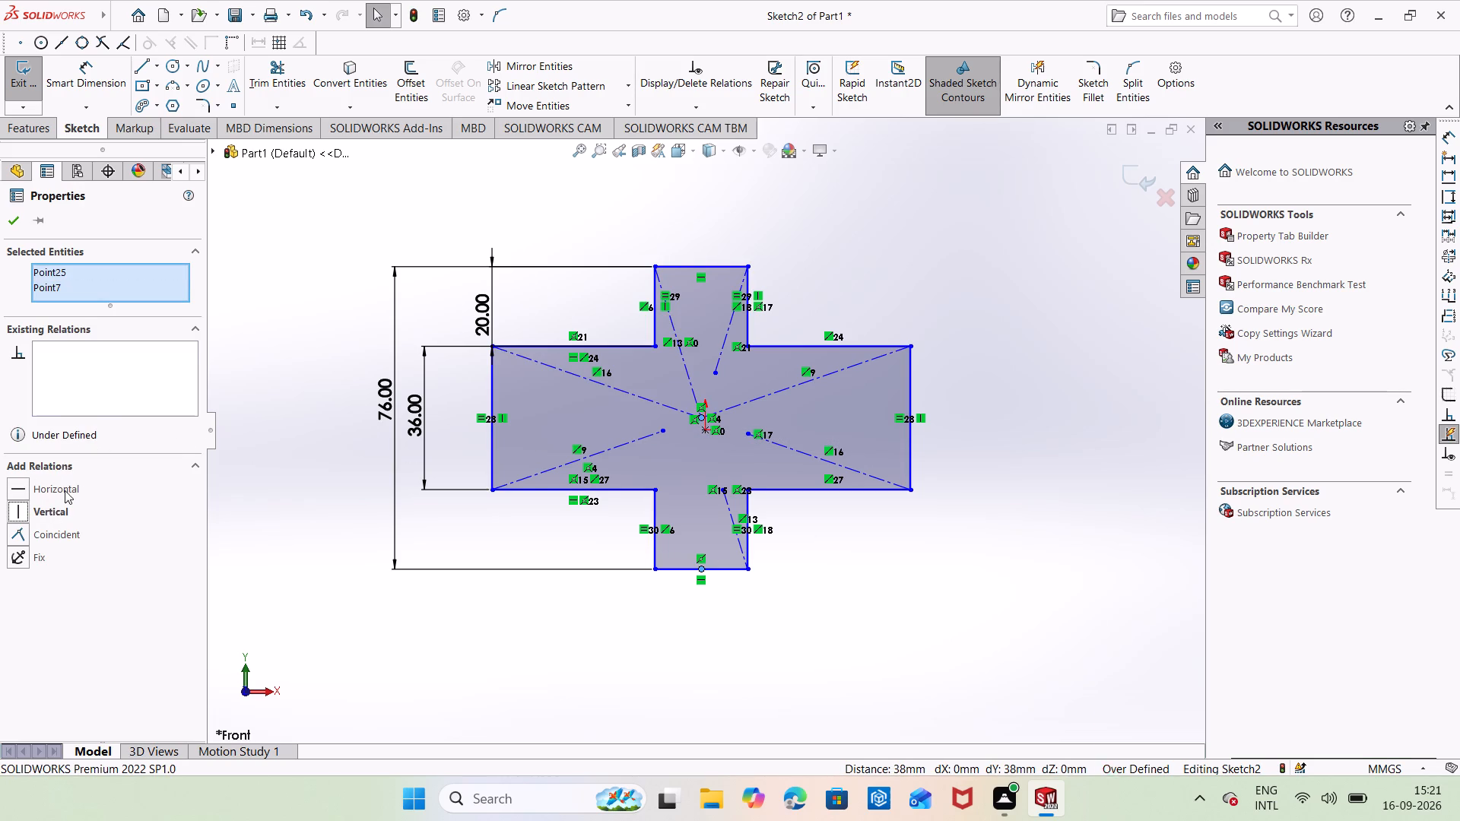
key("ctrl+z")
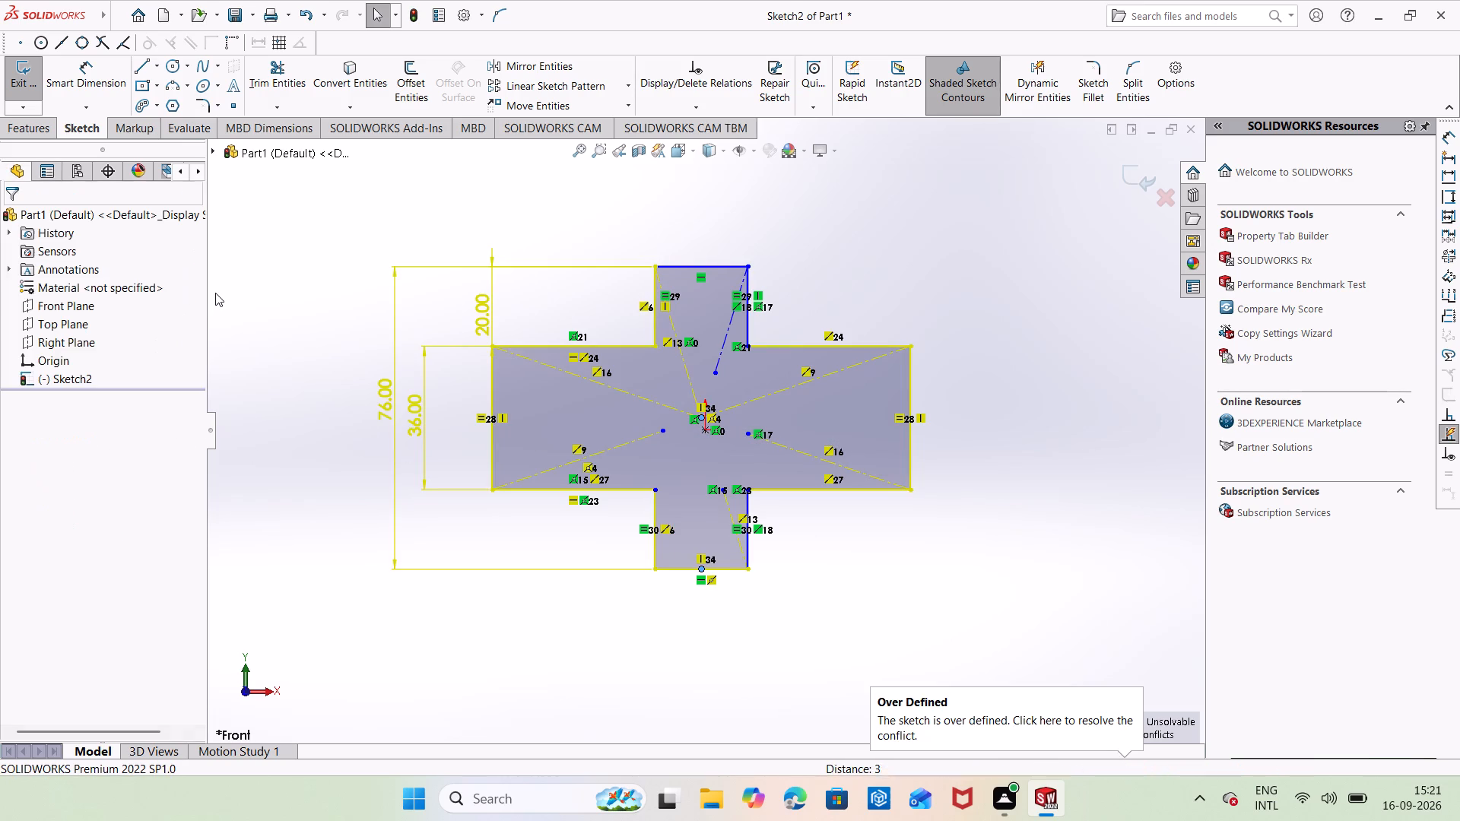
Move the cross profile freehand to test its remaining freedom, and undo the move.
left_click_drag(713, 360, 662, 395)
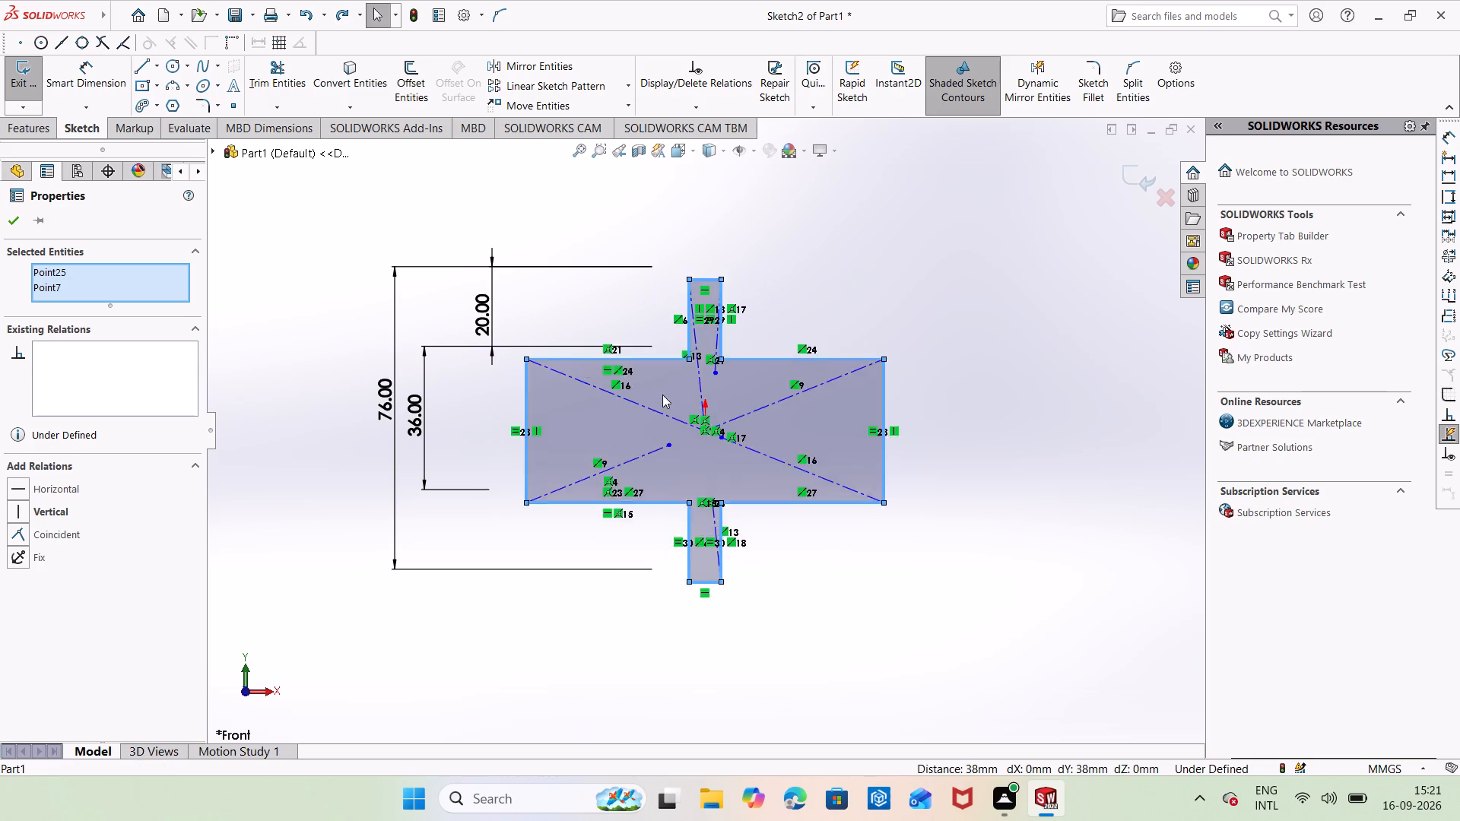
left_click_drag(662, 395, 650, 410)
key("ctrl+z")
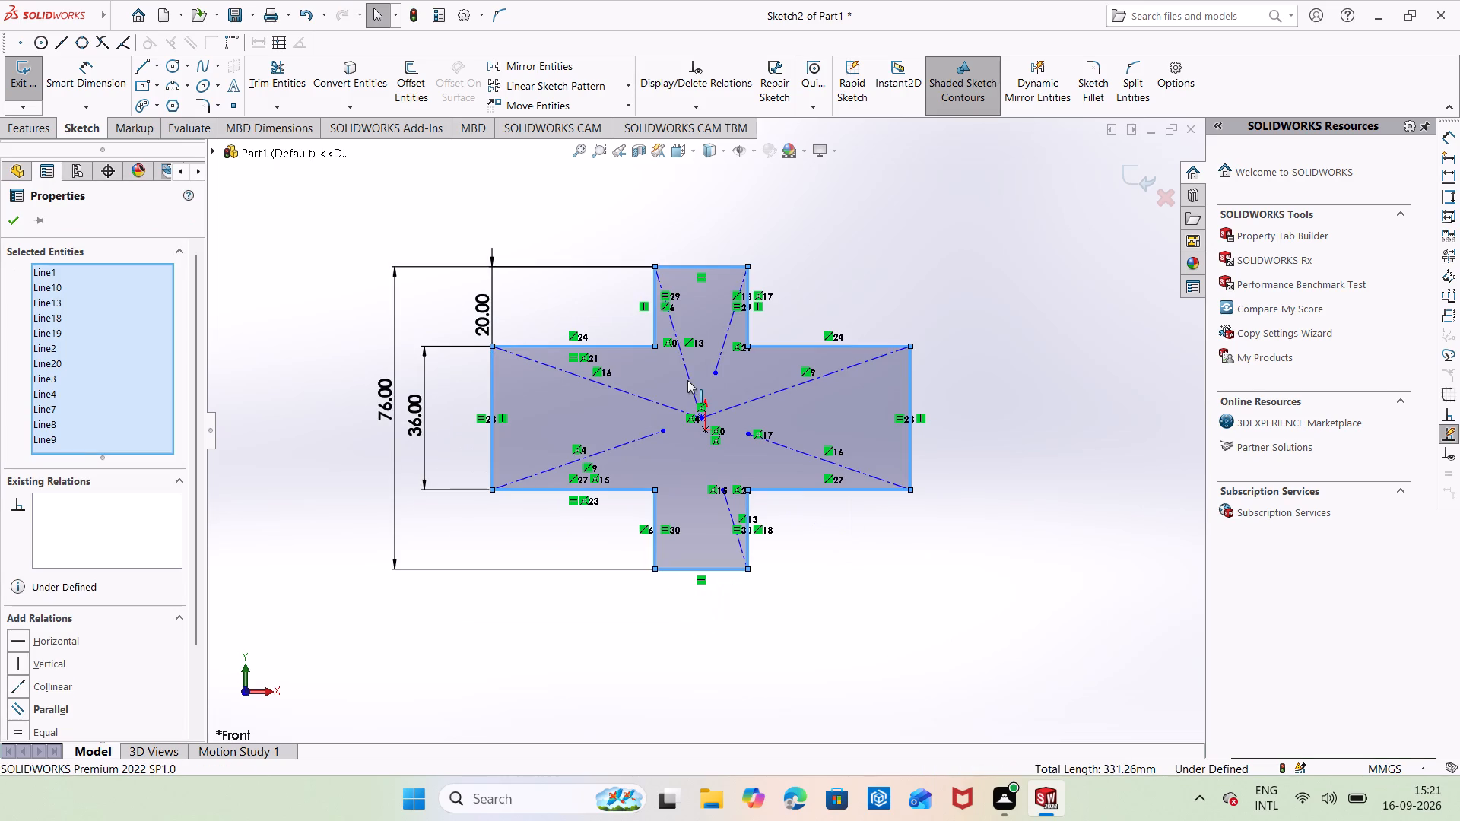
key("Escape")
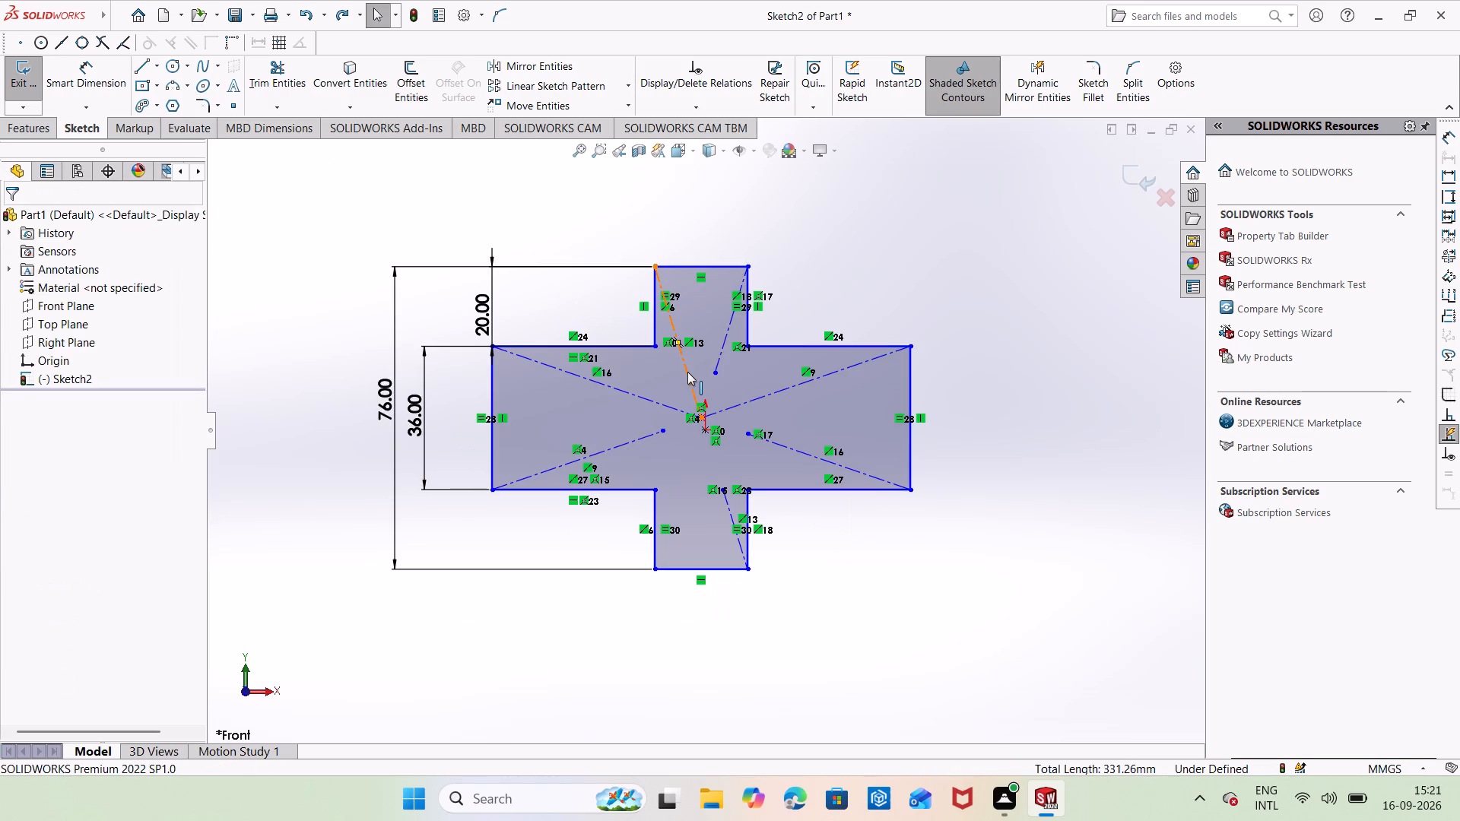
Delete all seven remaining construction diagonals inside the cross profile.
left_click(688, 371)
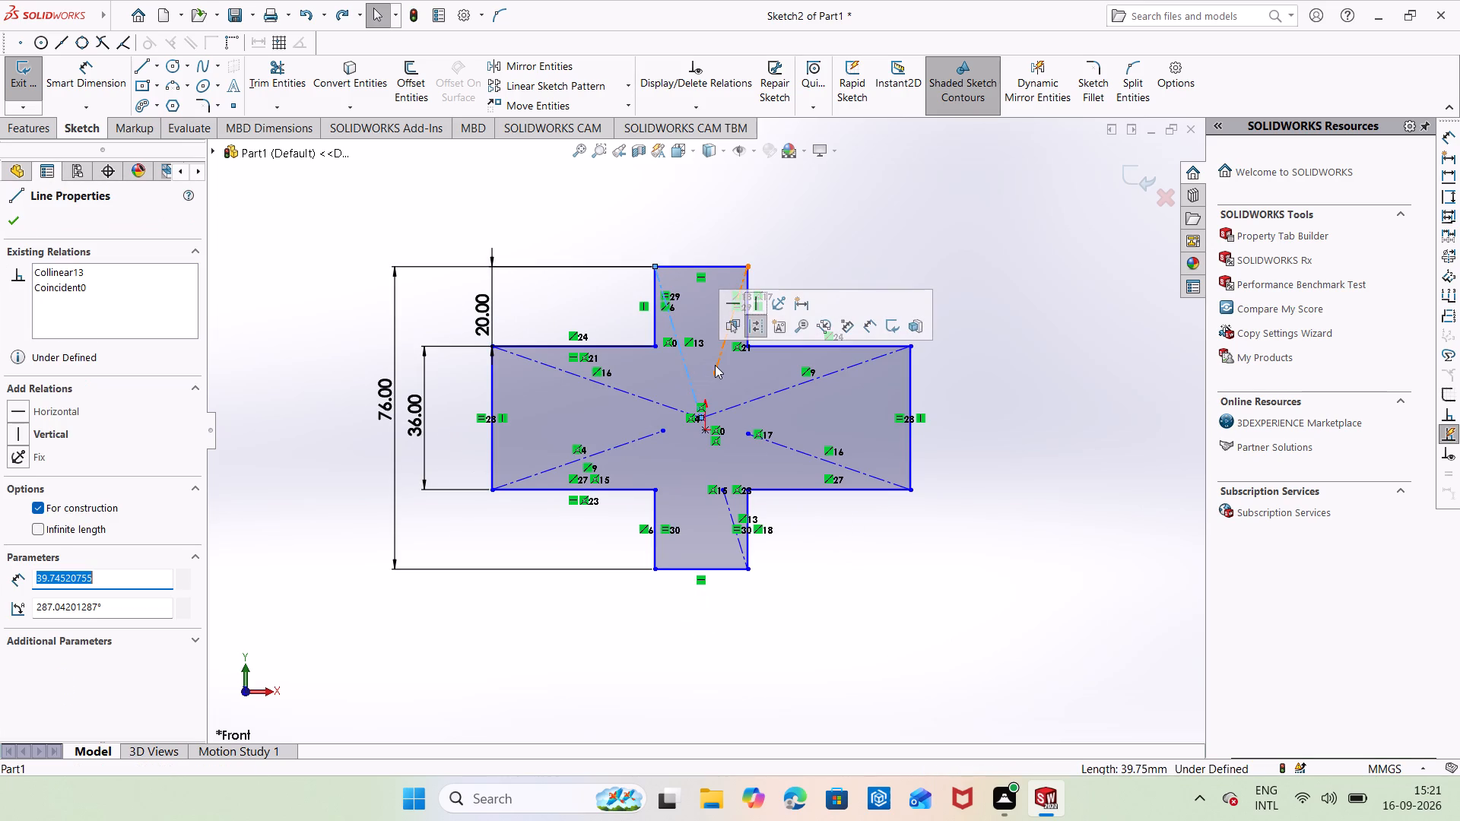
left_click(715, 365)
left_click(740, 404, "ctrl")
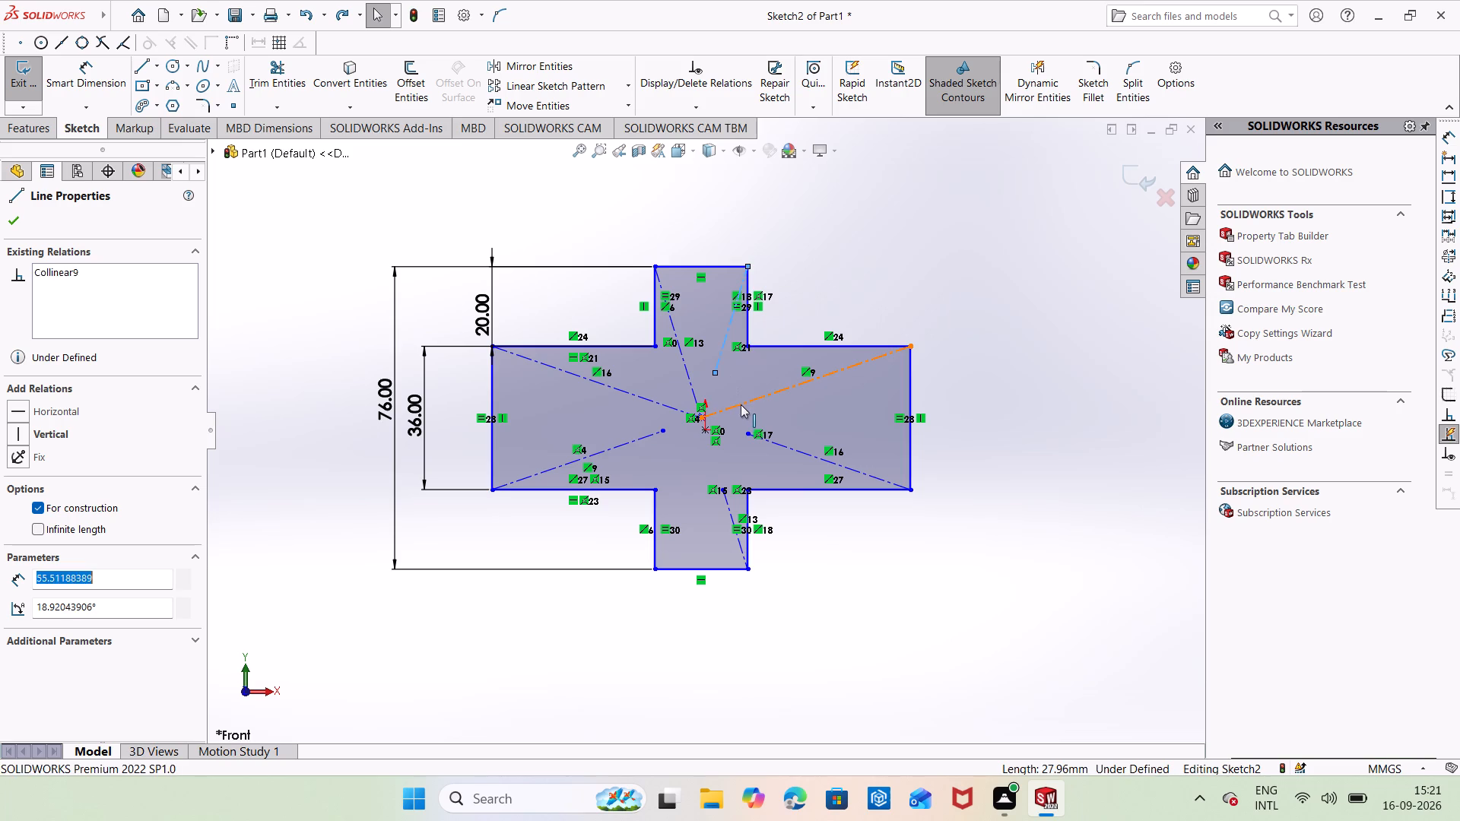
left_click(773, 444, "ctrl")
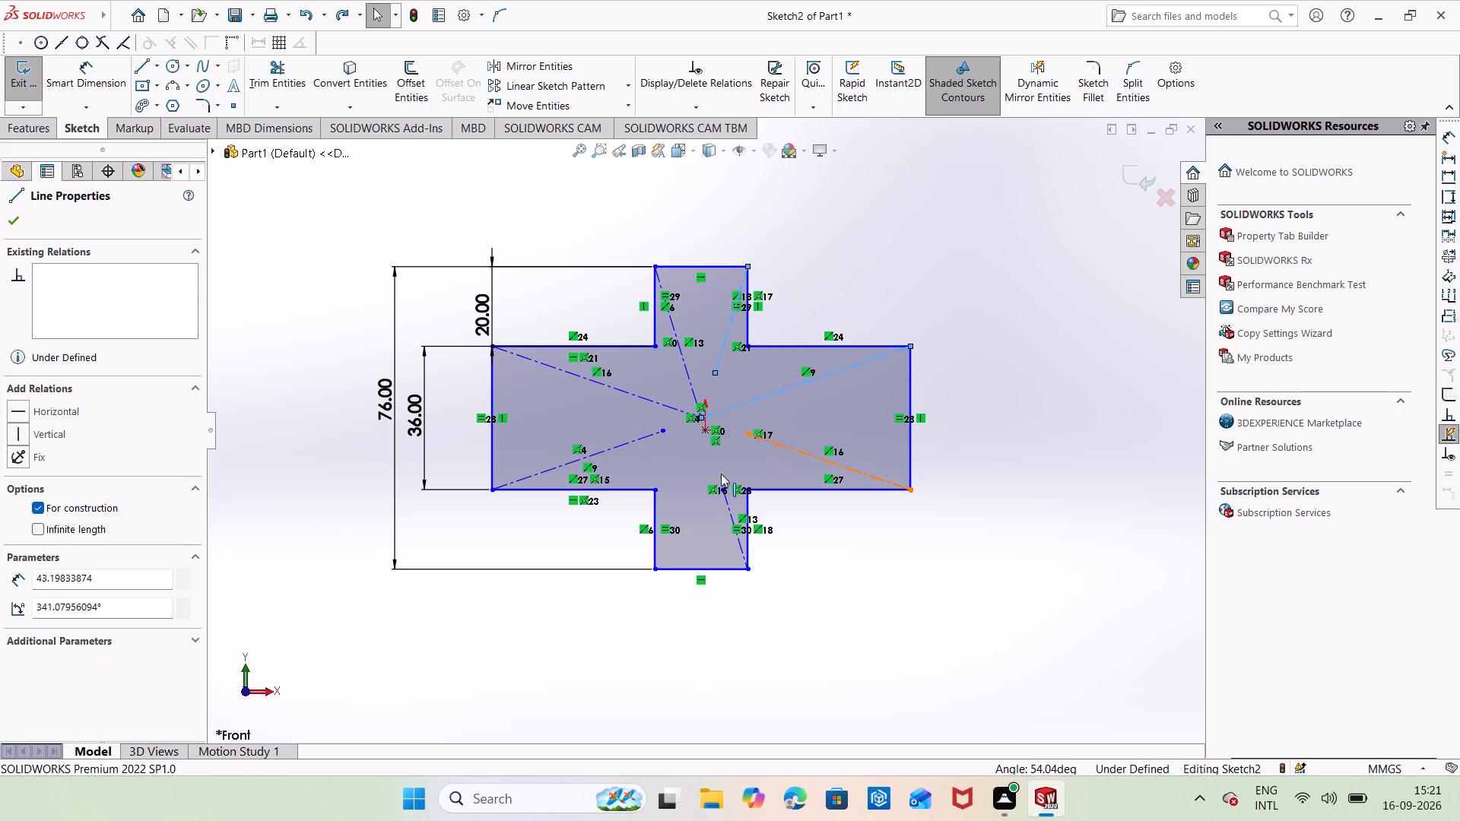
left_click(728, 512, "ctrl")
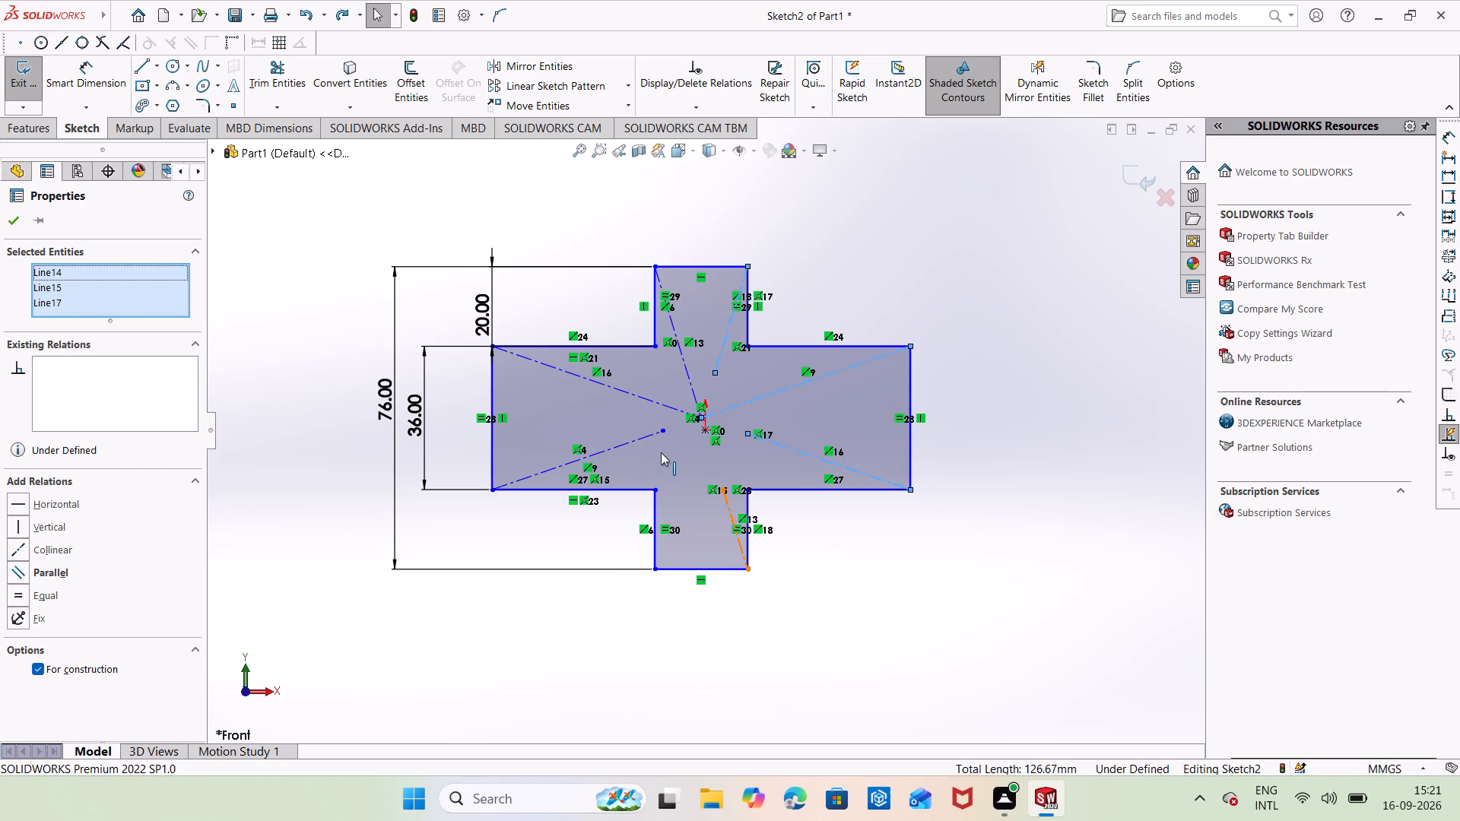
left_click(639, 439, "ctrl")
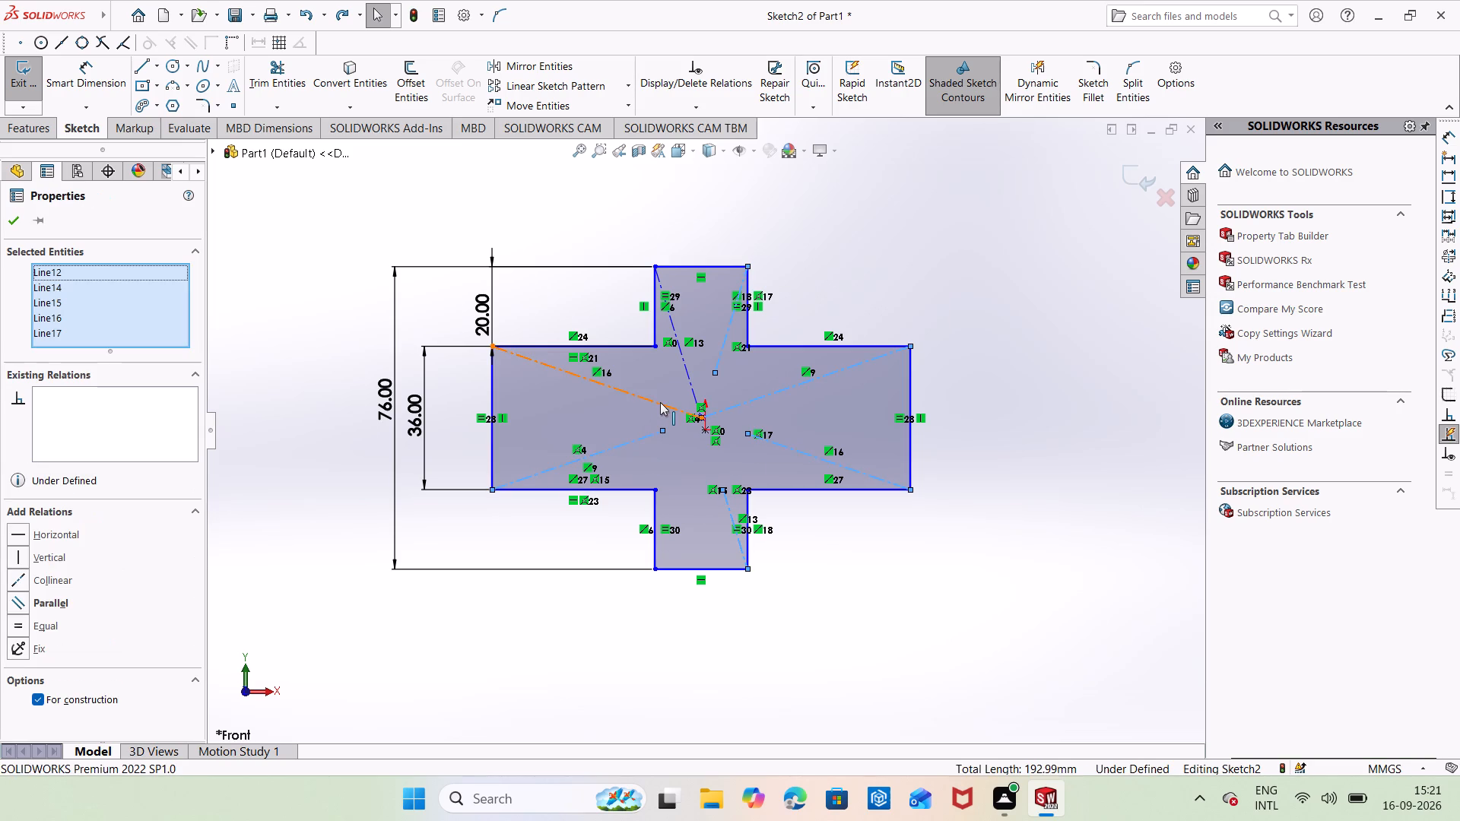
left_click(660, 402, "ctrl")
left_click(688, 378, "ctrl")
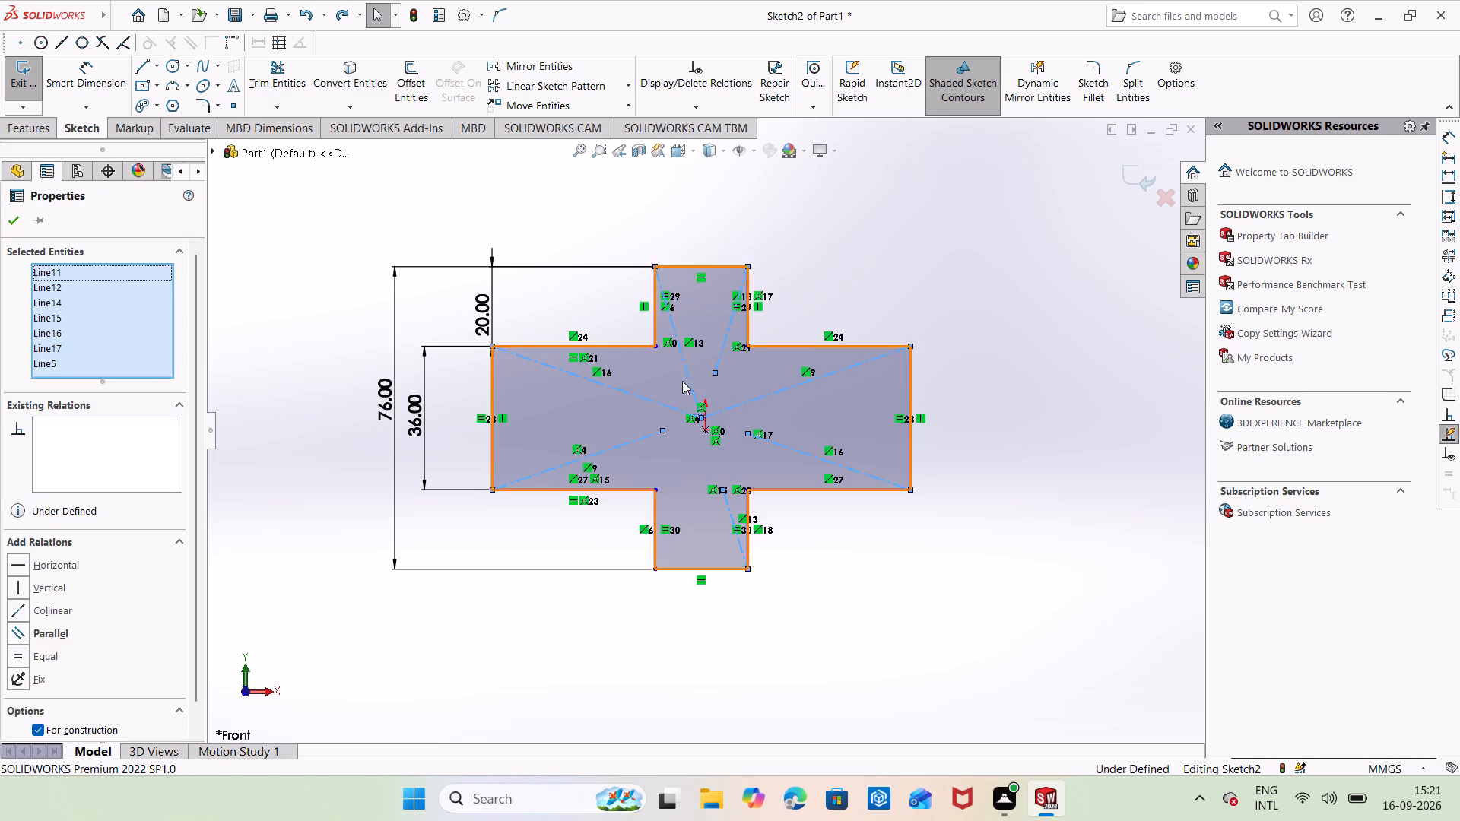
right_click(275, 415)
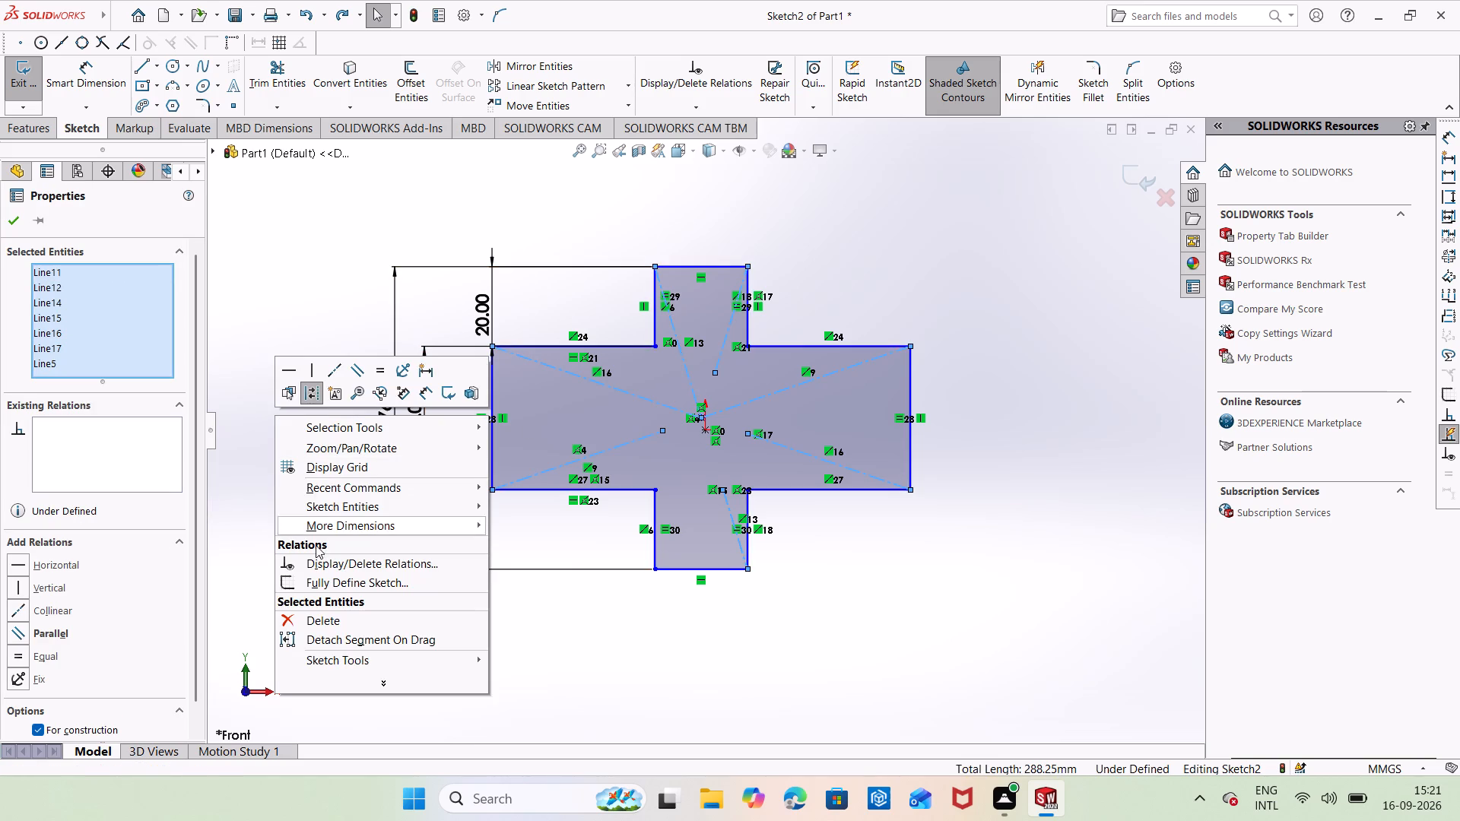
left_click(335, 613)
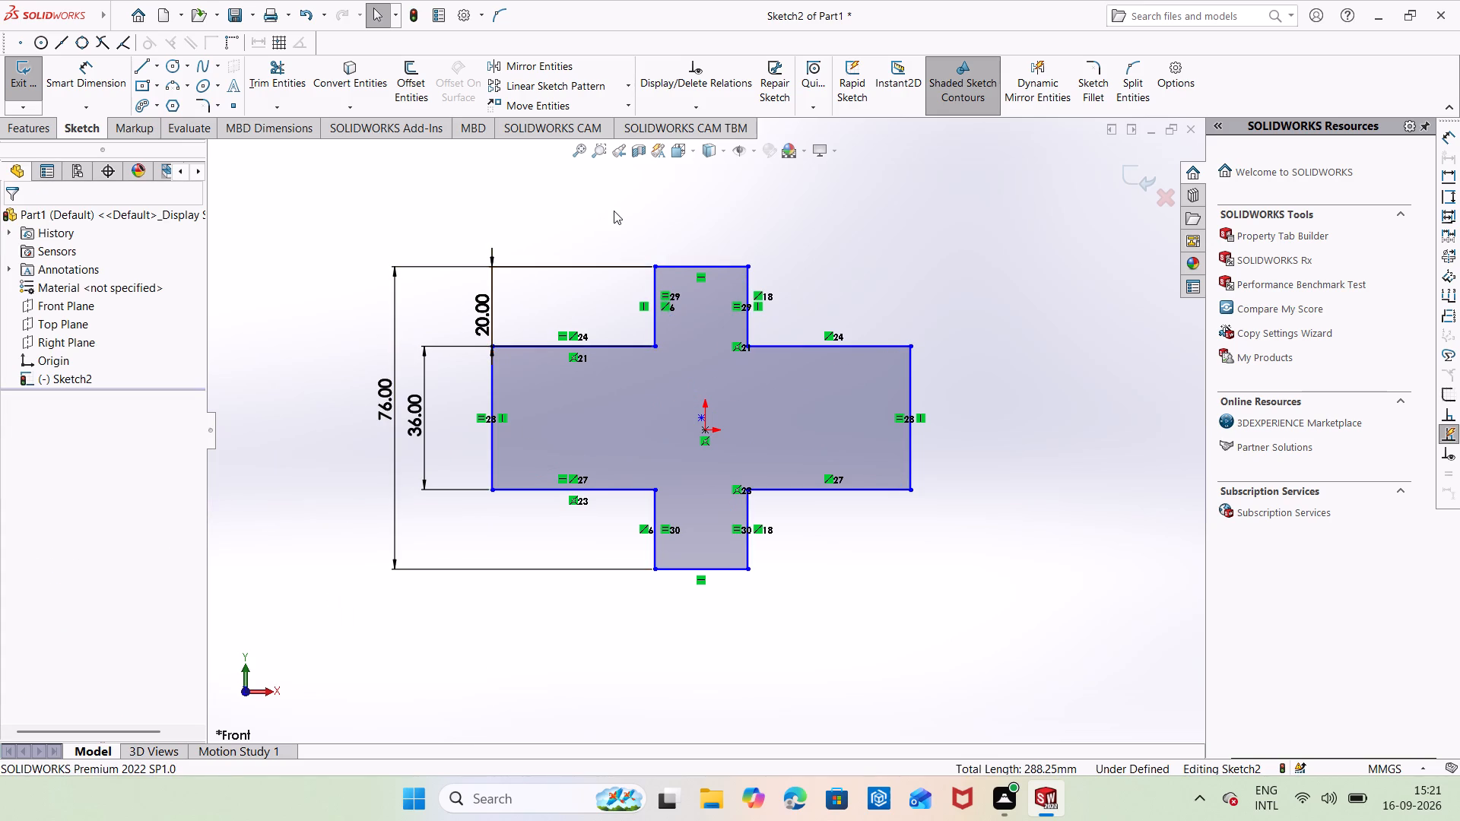
left_click(614, 209)
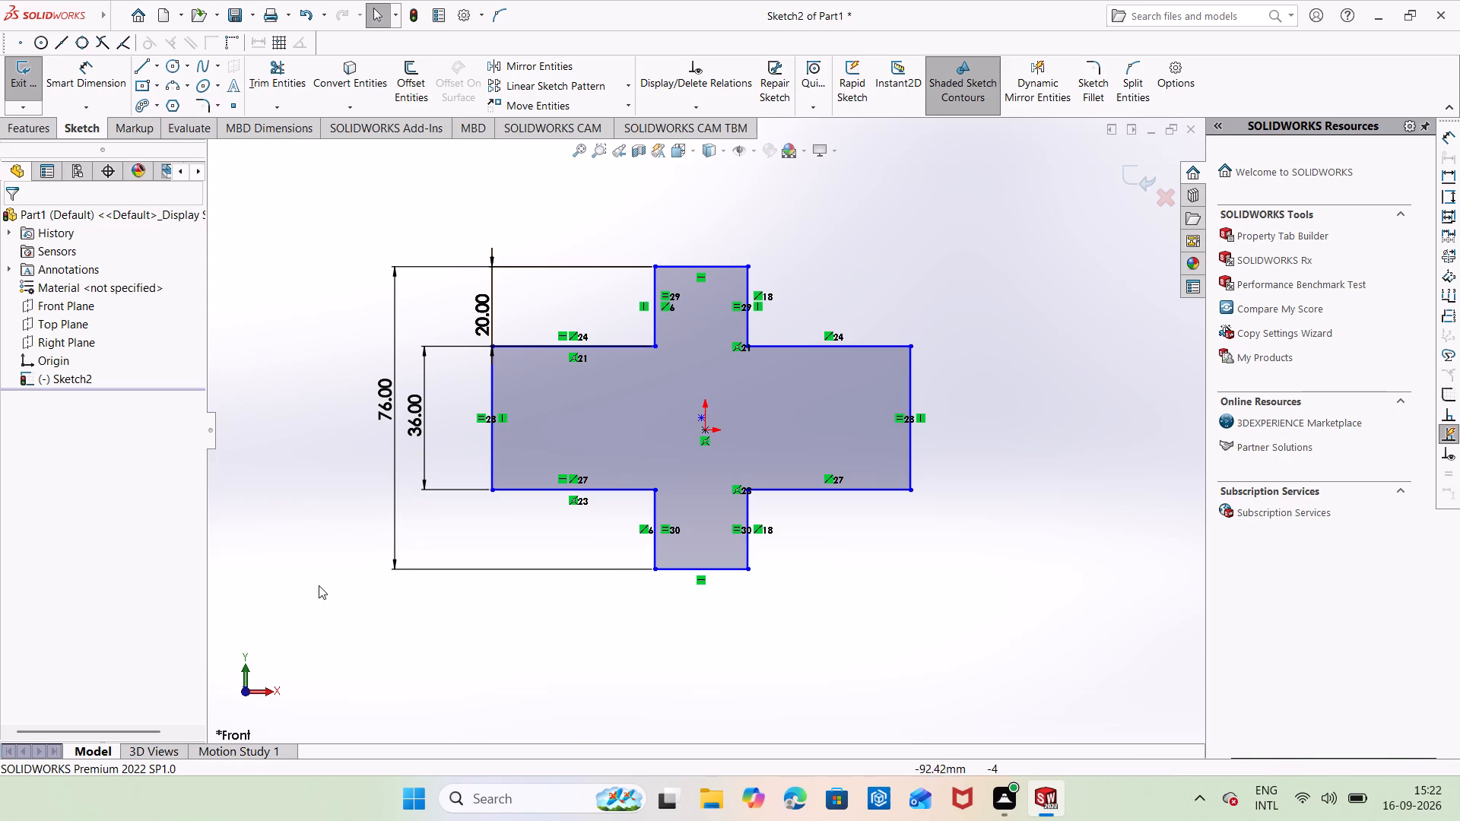
Add a Coincident relation between the rectangles' former center point and the sketch origin.
left_click(703, 431)
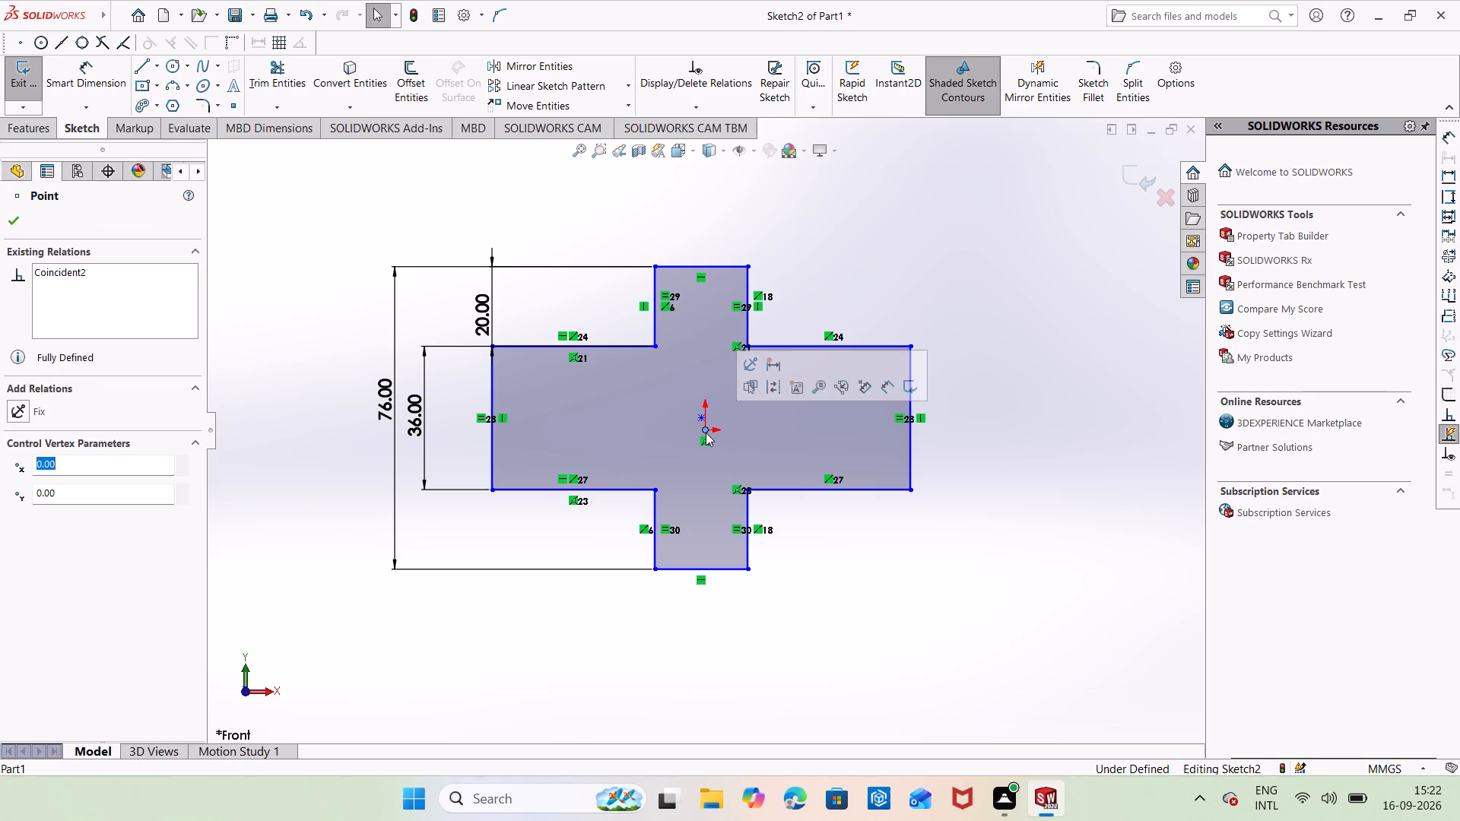
left_click(701, 419, "ctrl")
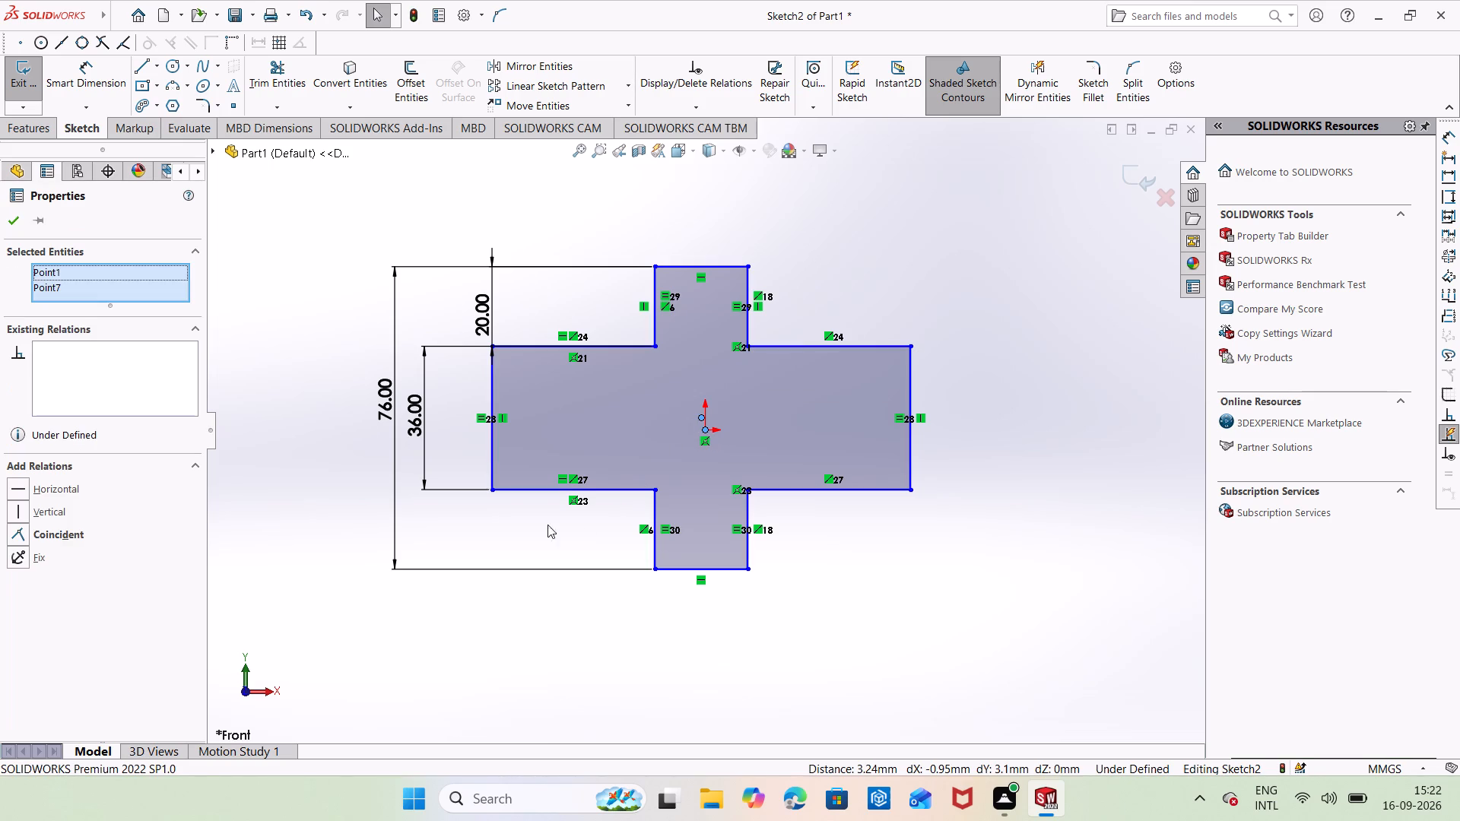
left_click(60, 534)
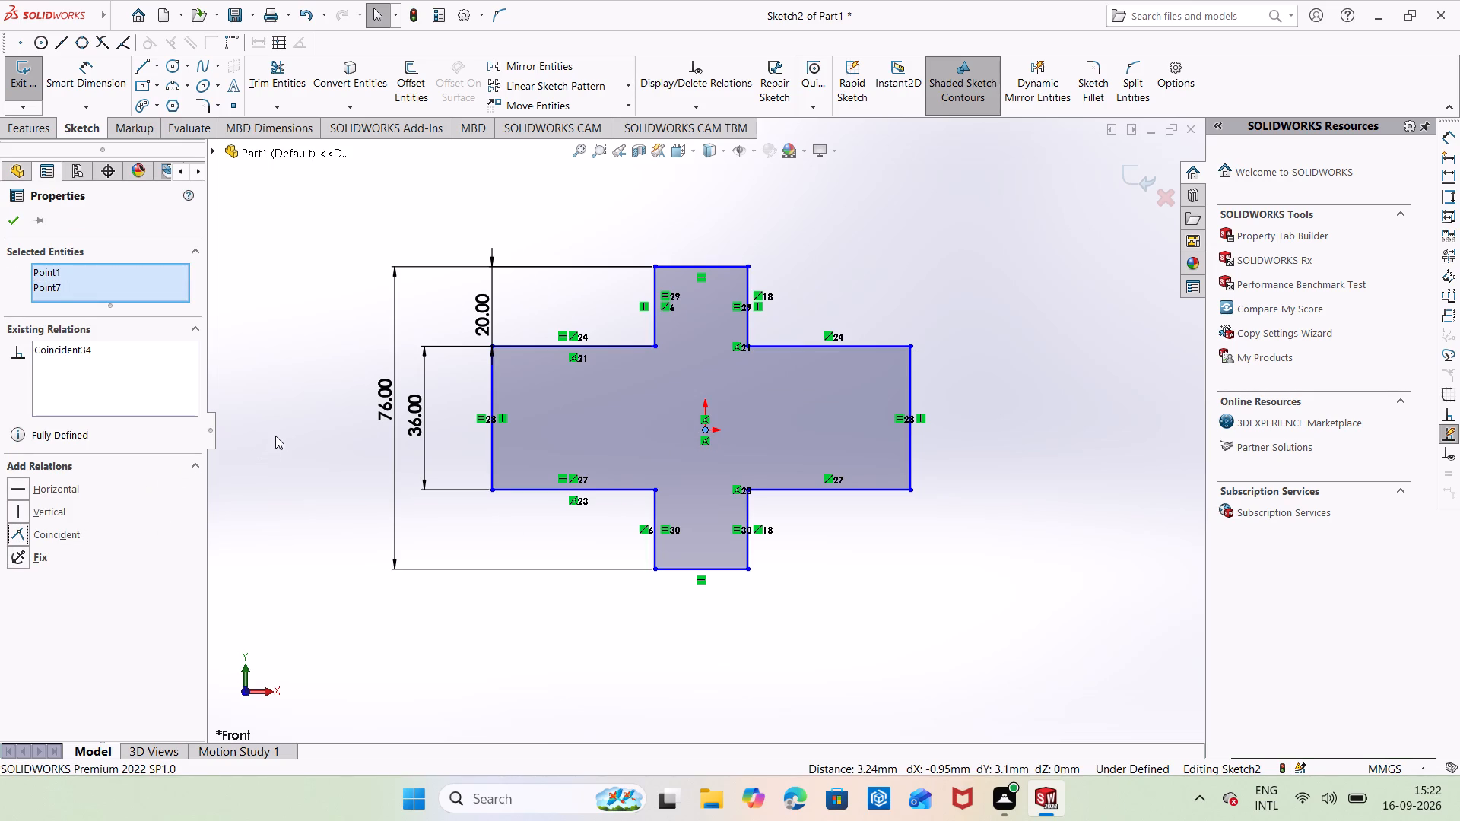
left_click(5, 224)
left_click(239, 215)
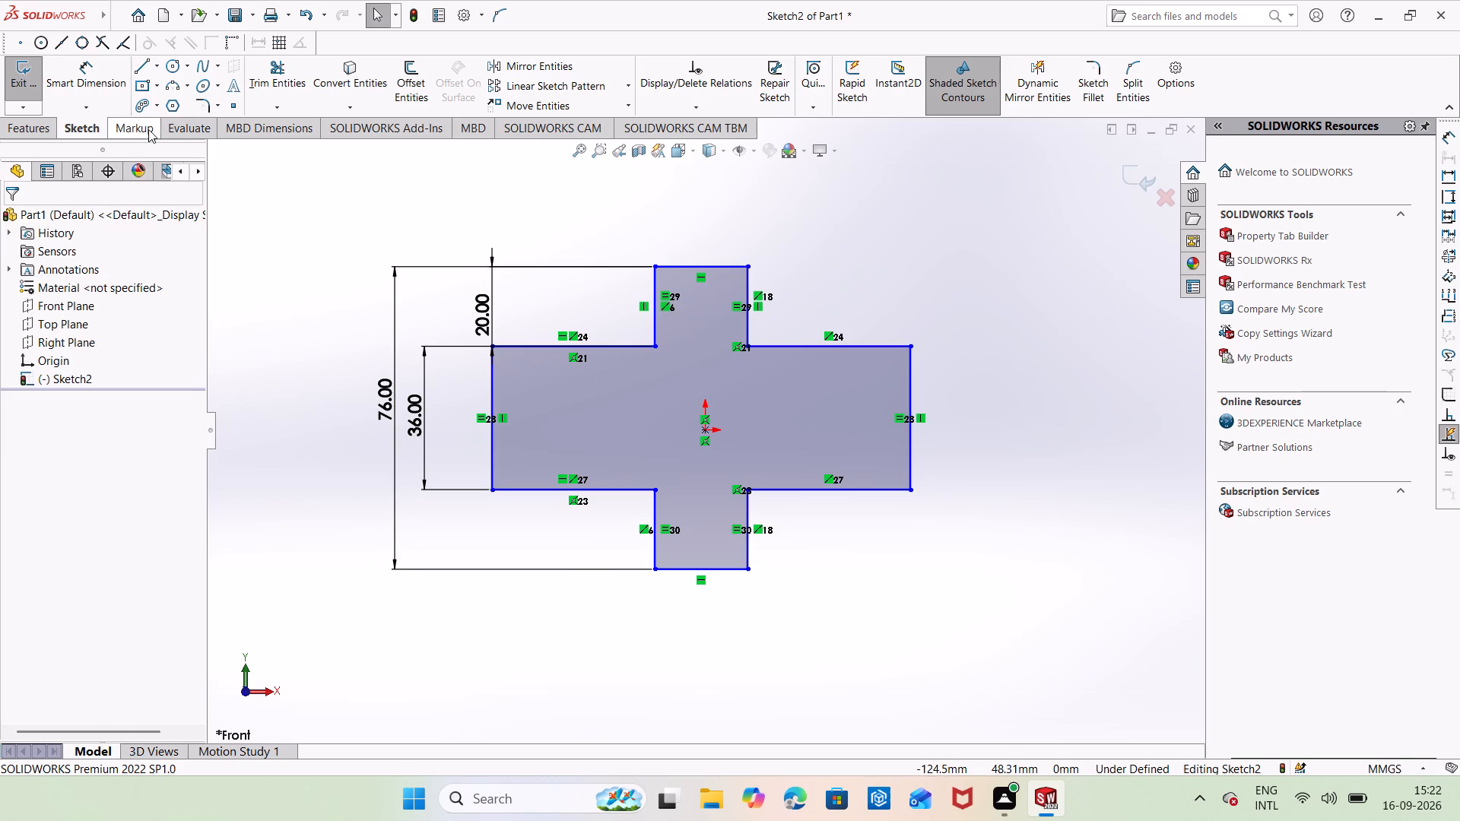
Dimension the vertical distance from the origin to the lower arm's bottom edge, keeping the sketch open for editing.
left_click(113, 87)
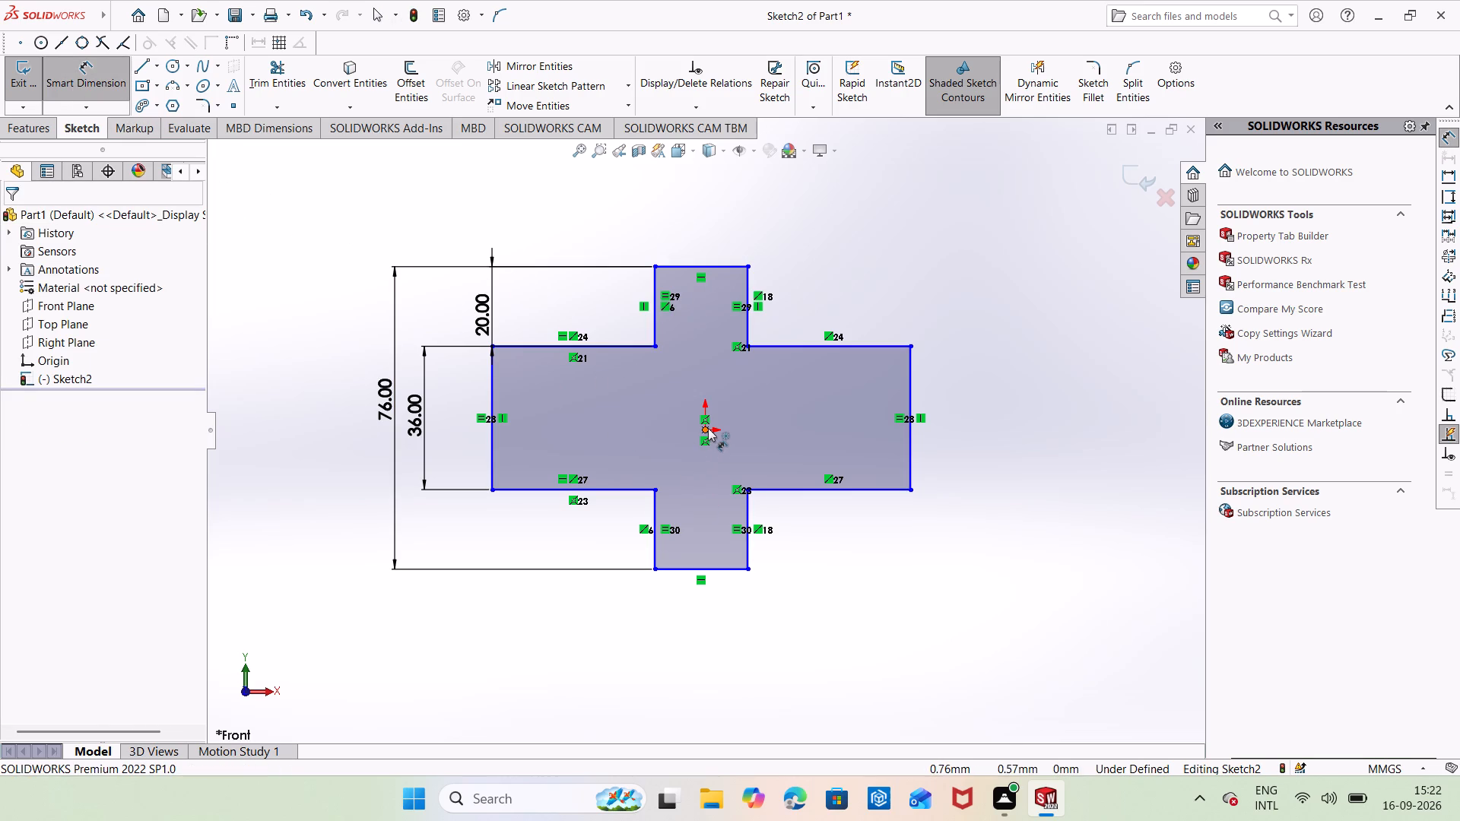
left_click(705, 427)
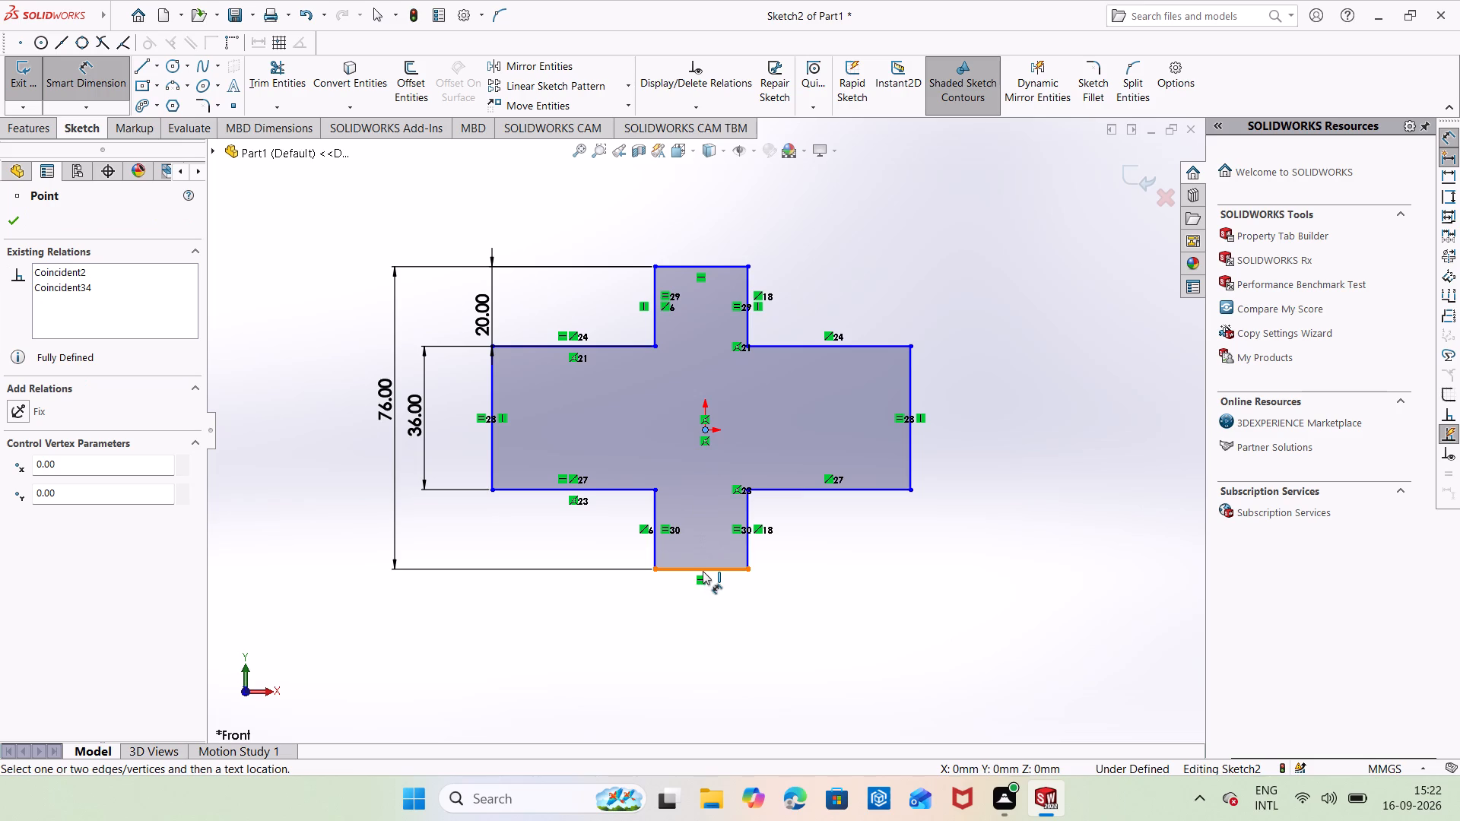
left_click(703, 571)
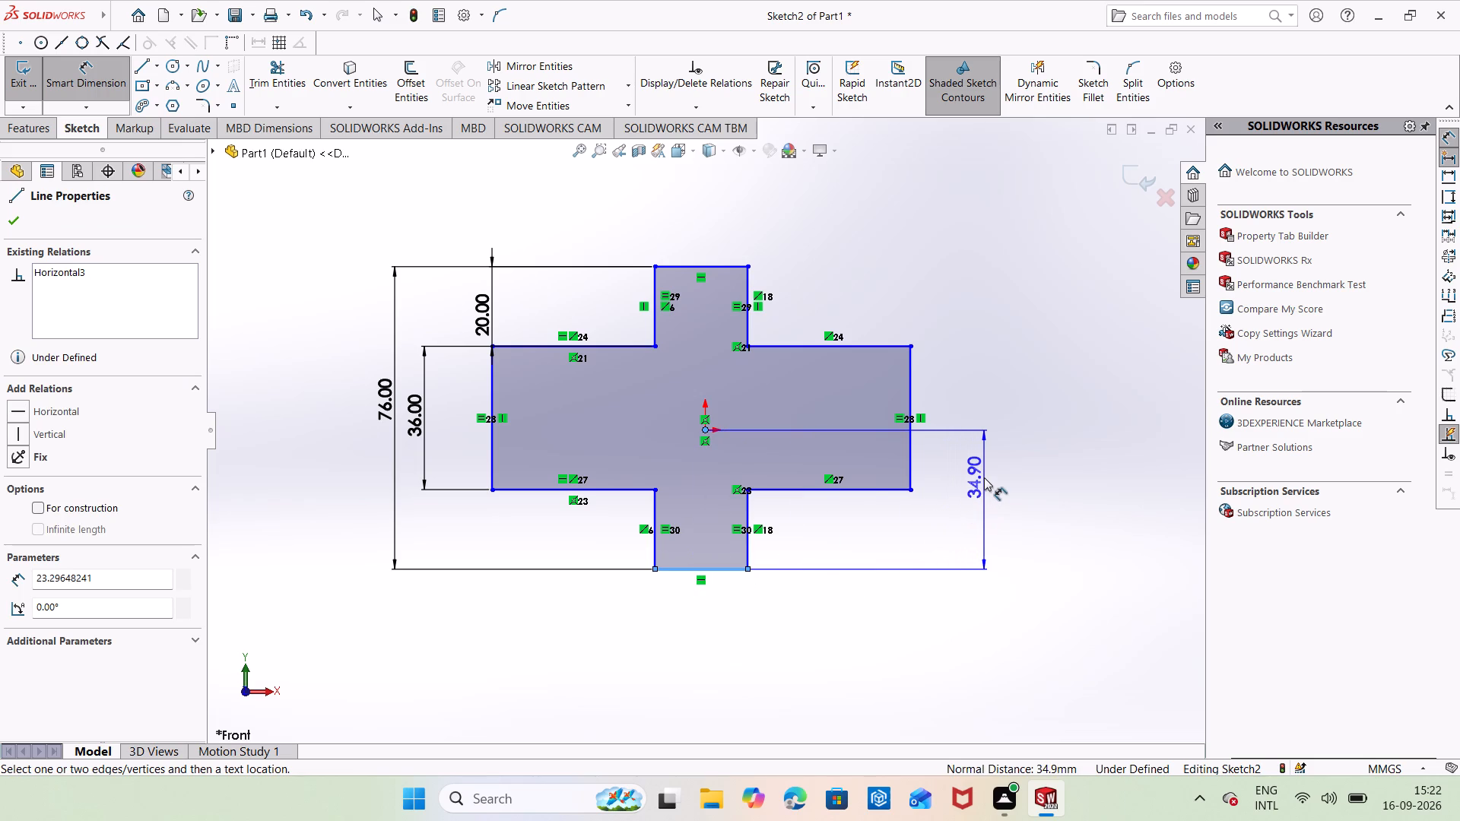
left_click(984, 477)
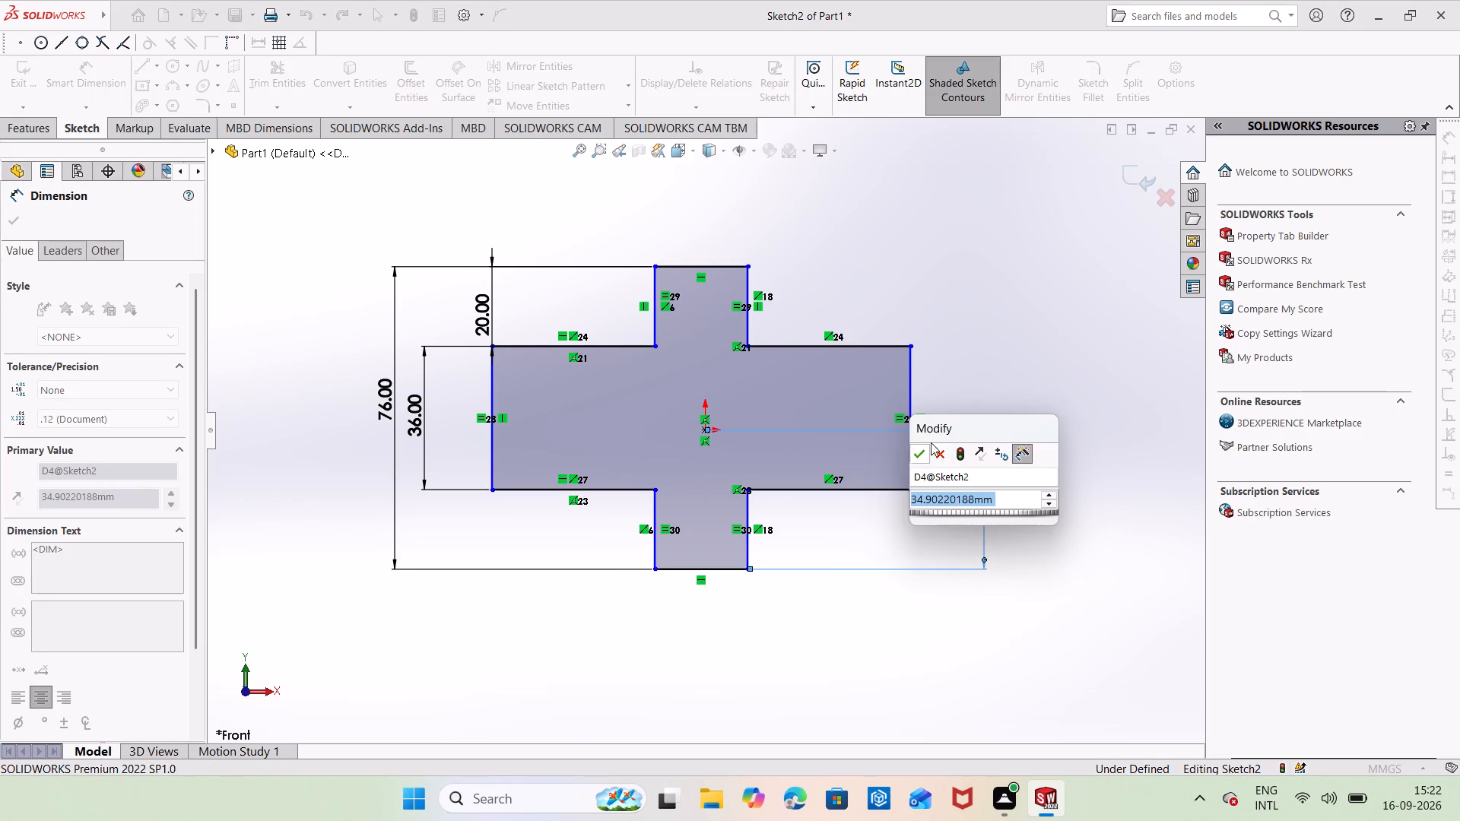
double_click(969, 373)
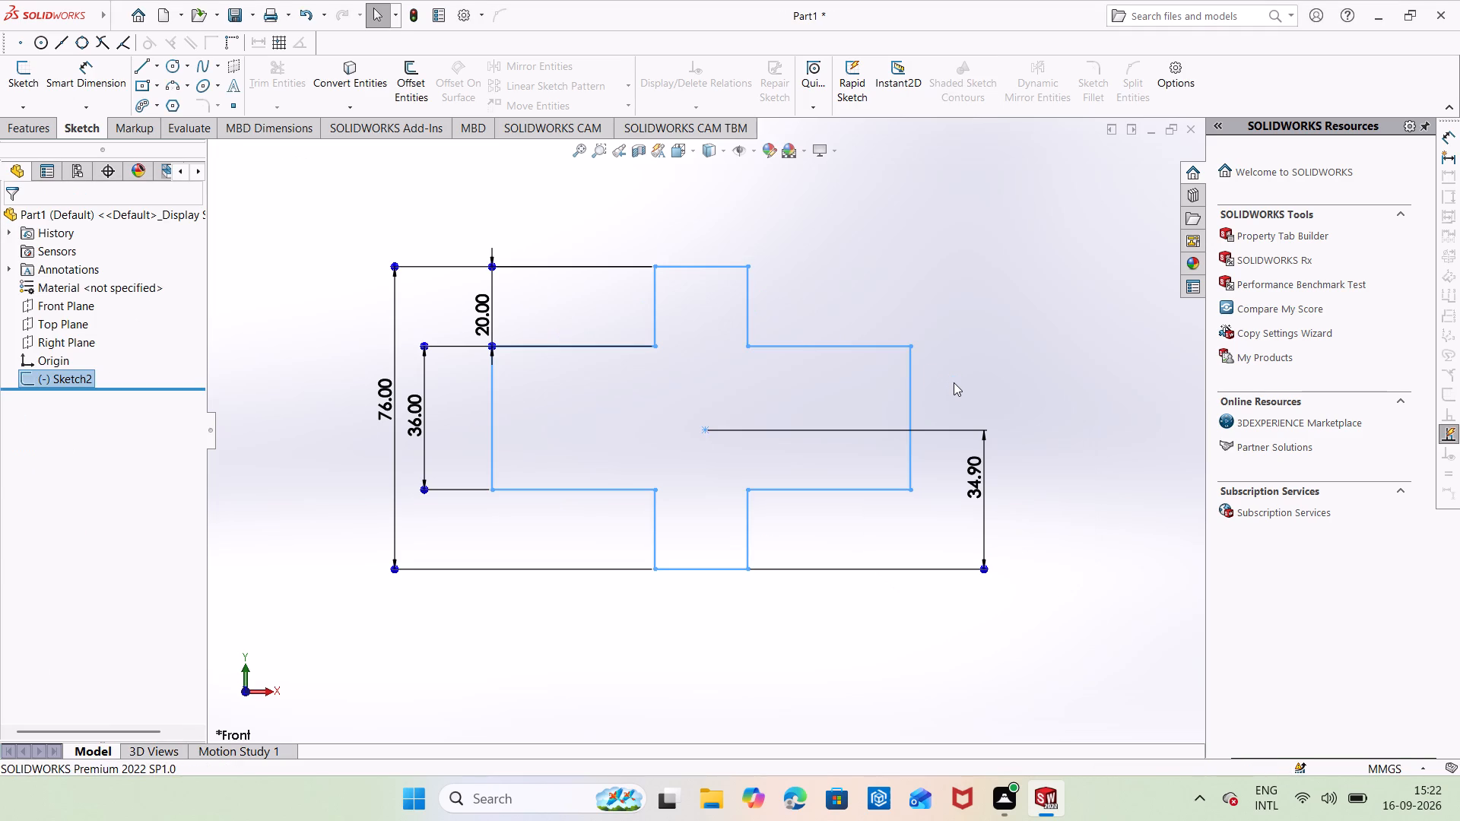
left_click(954, 382)
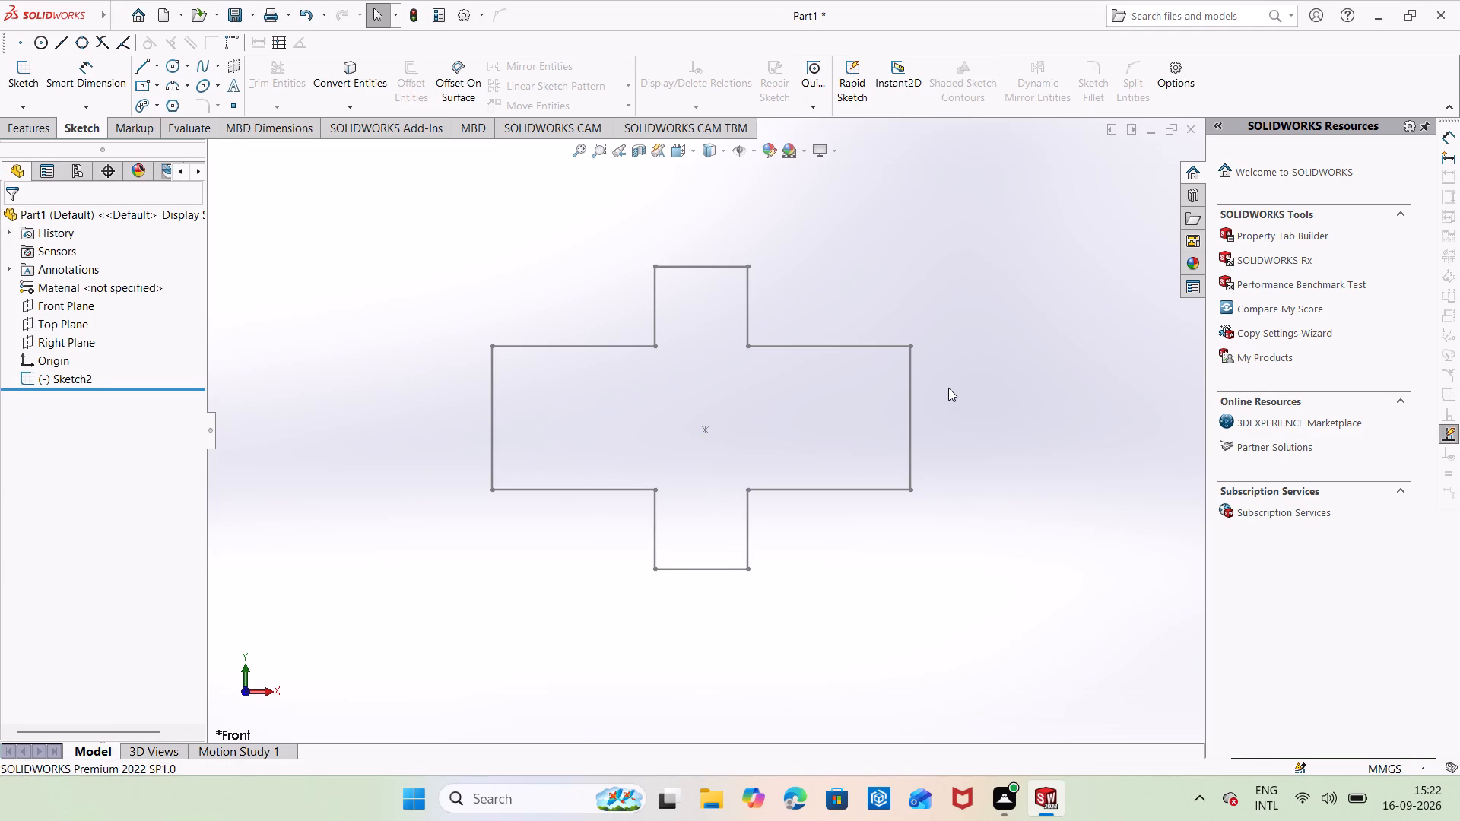
key("ctrl+z")
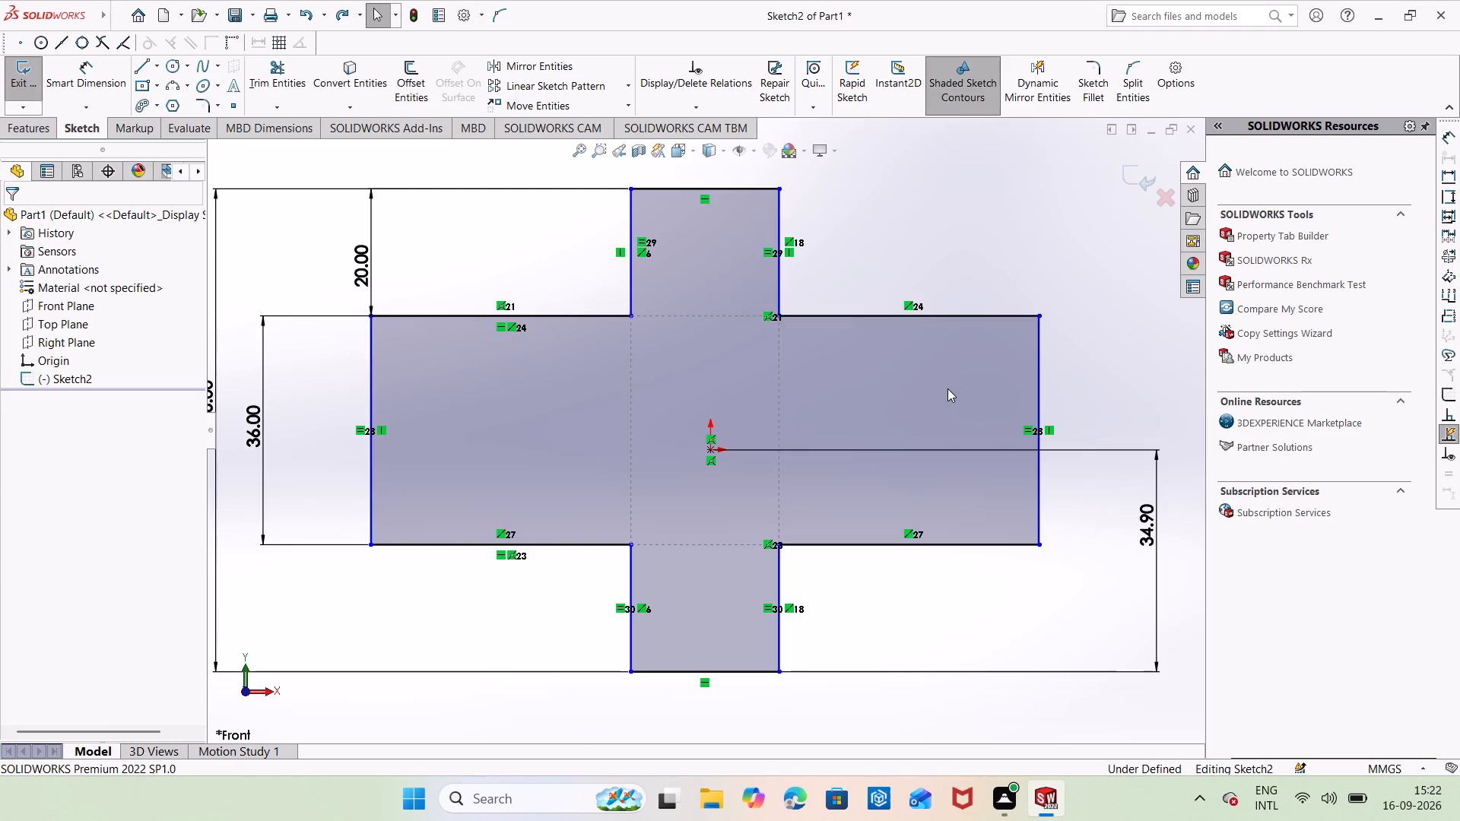
key("Escape")
left_click(894, 219)
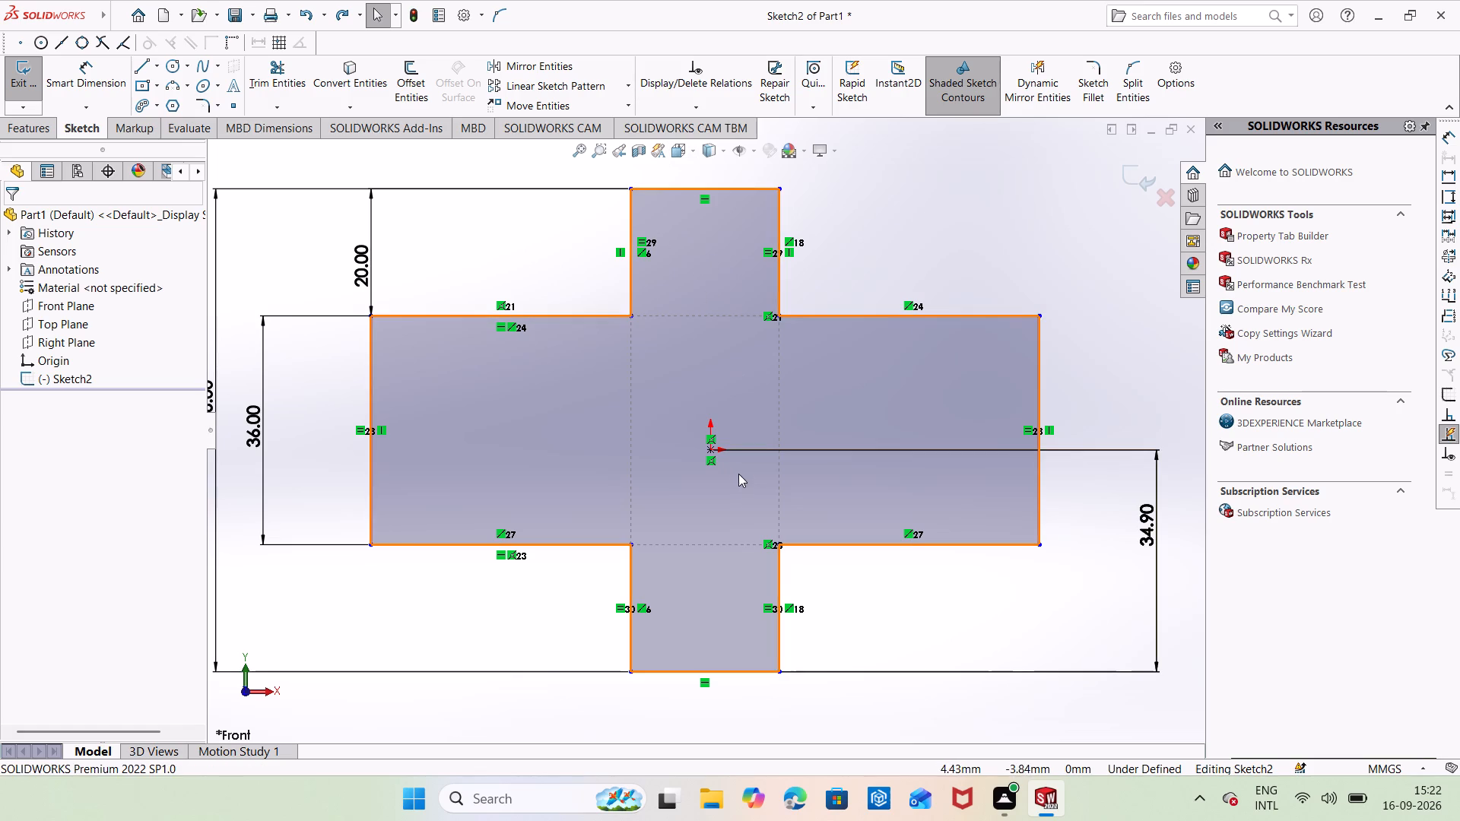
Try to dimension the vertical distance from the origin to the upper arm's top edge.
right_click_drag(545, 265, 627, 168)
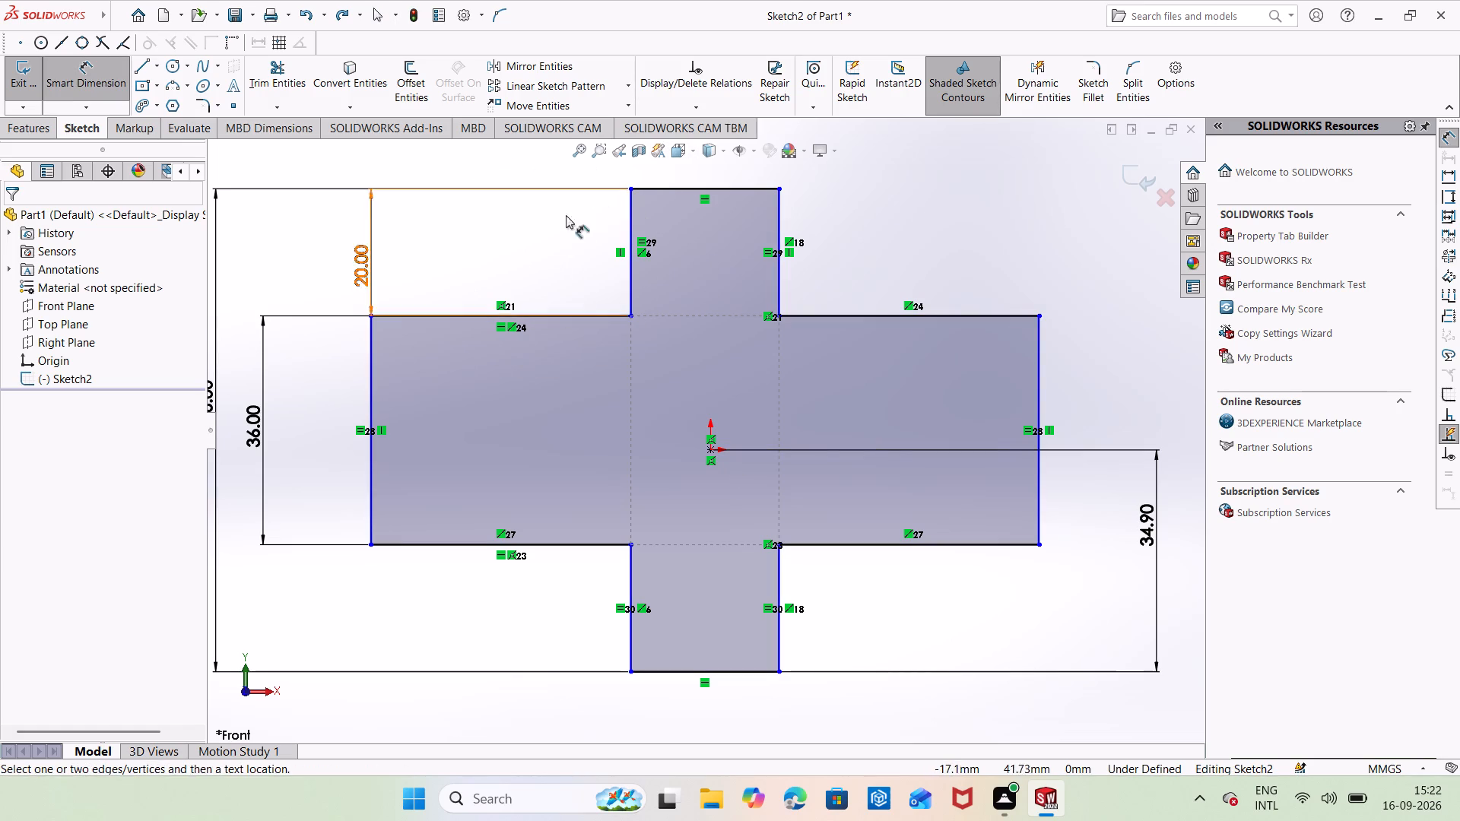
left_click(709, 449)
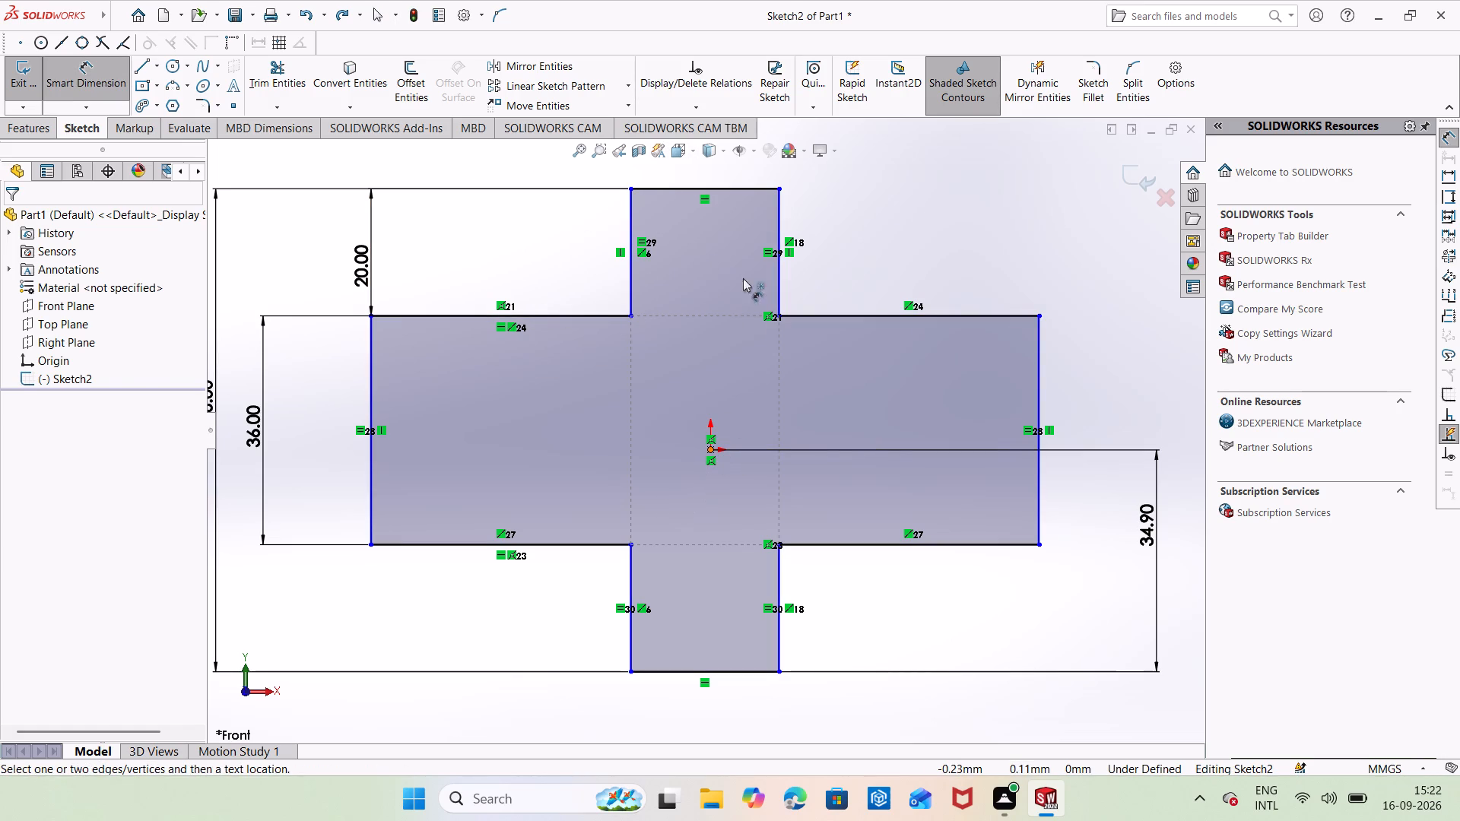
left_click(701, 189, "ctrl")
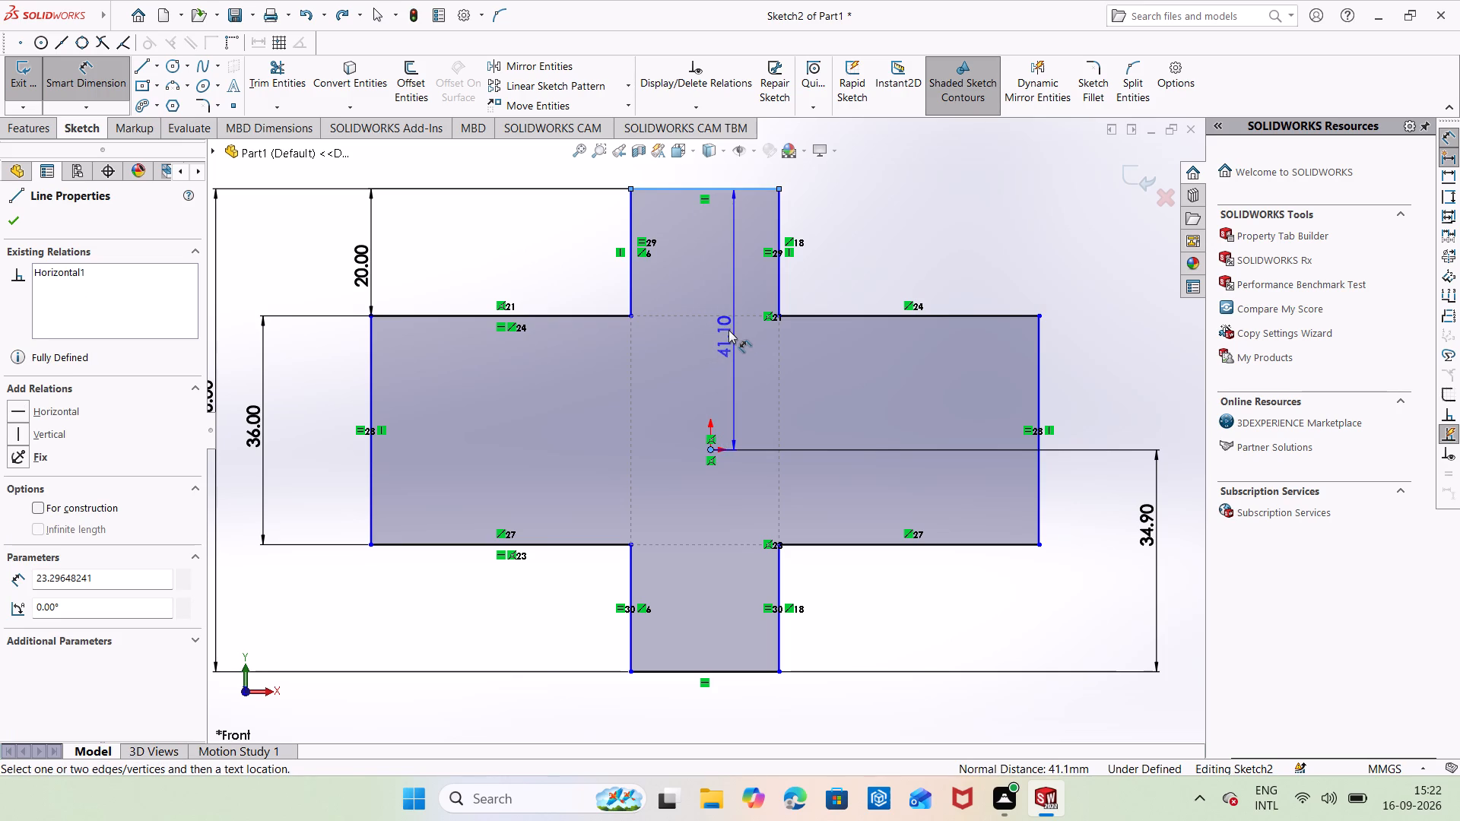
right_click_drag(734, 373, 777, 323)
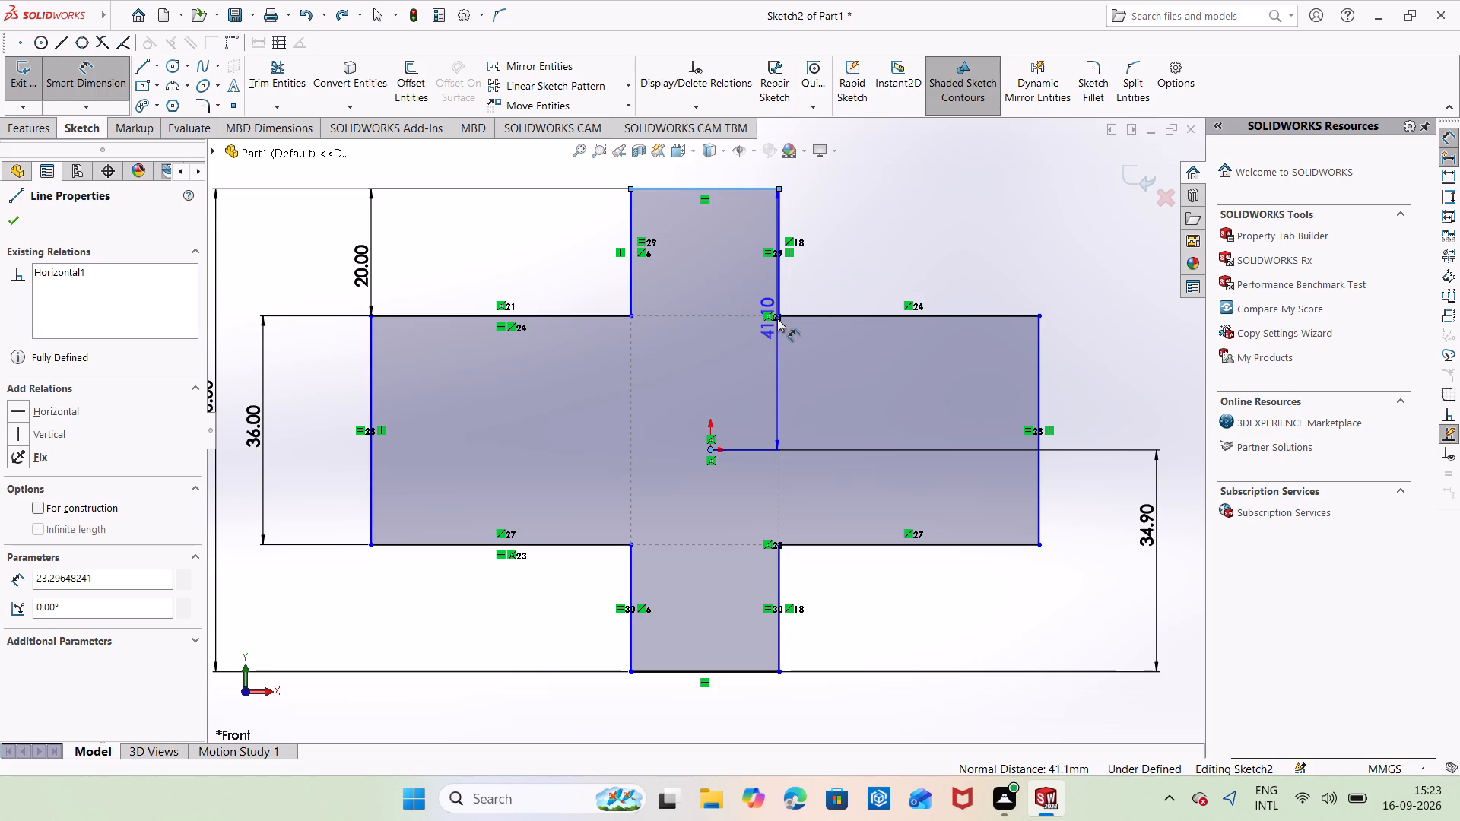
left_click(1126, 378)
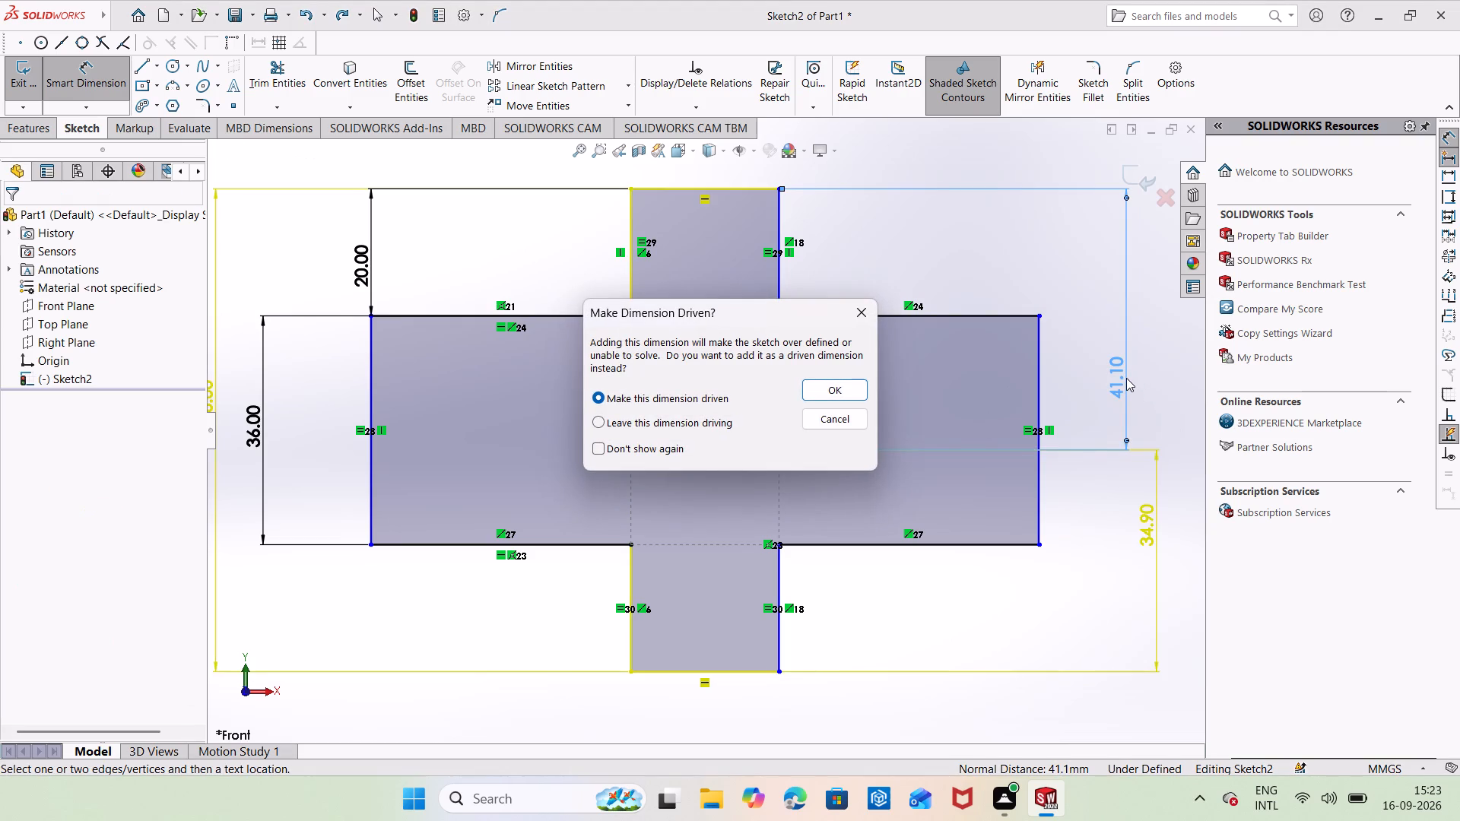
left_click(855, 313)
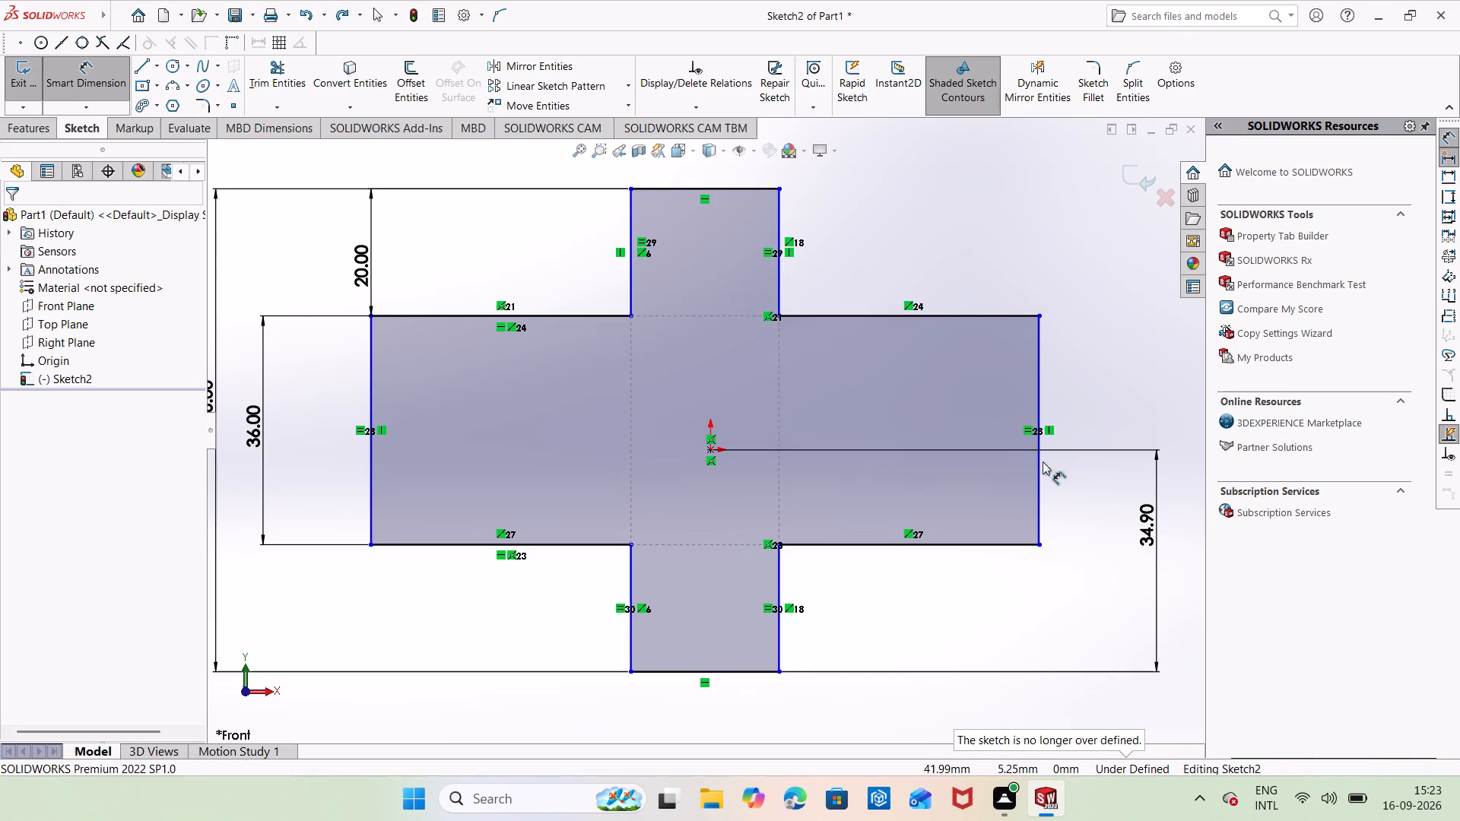
Set the distance from the origin to the lower arm's bottom edge to 38 mm.
double_click(1144, 537)
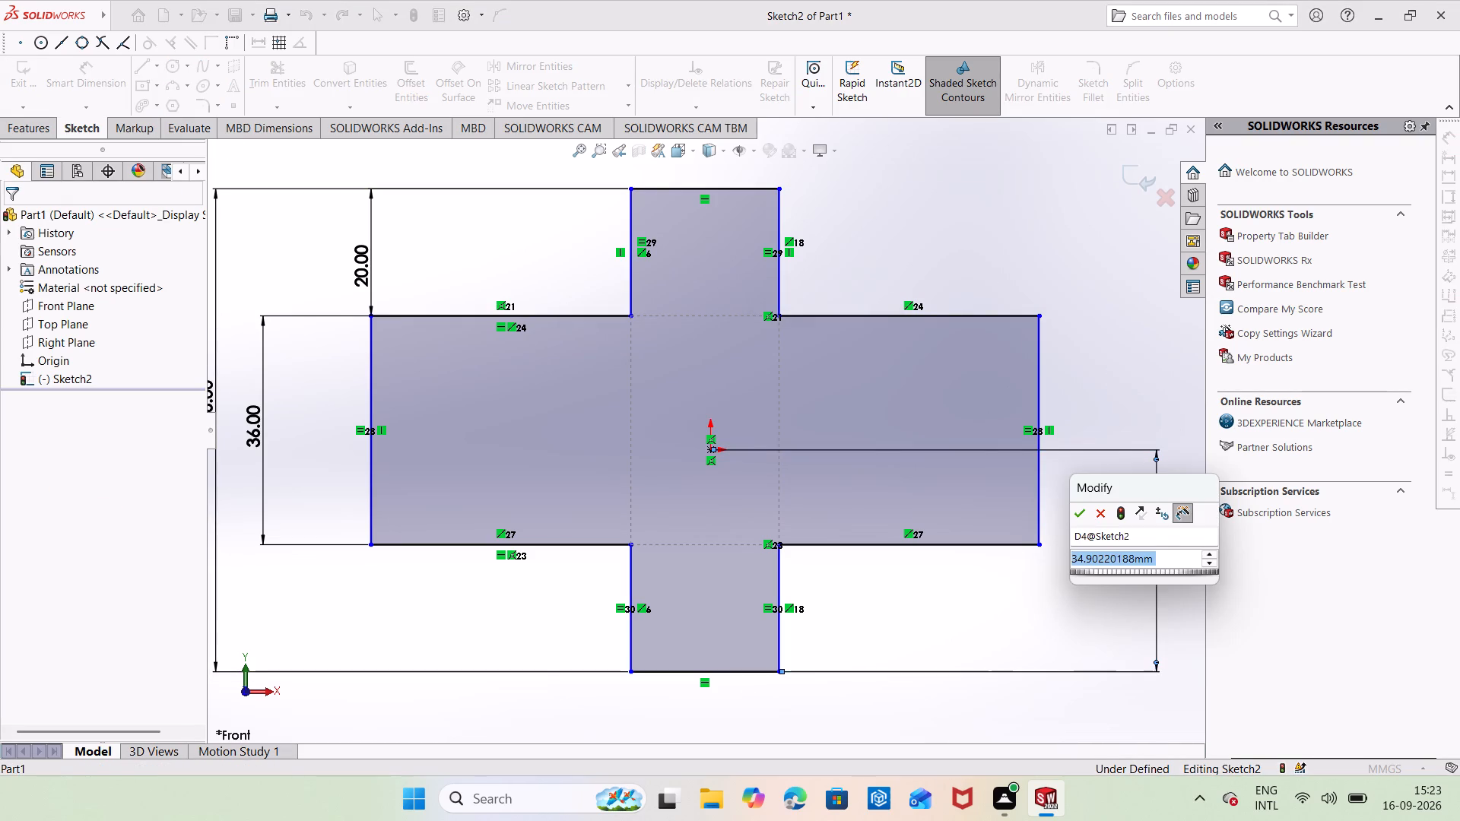
key("BackSpace")
type("38")
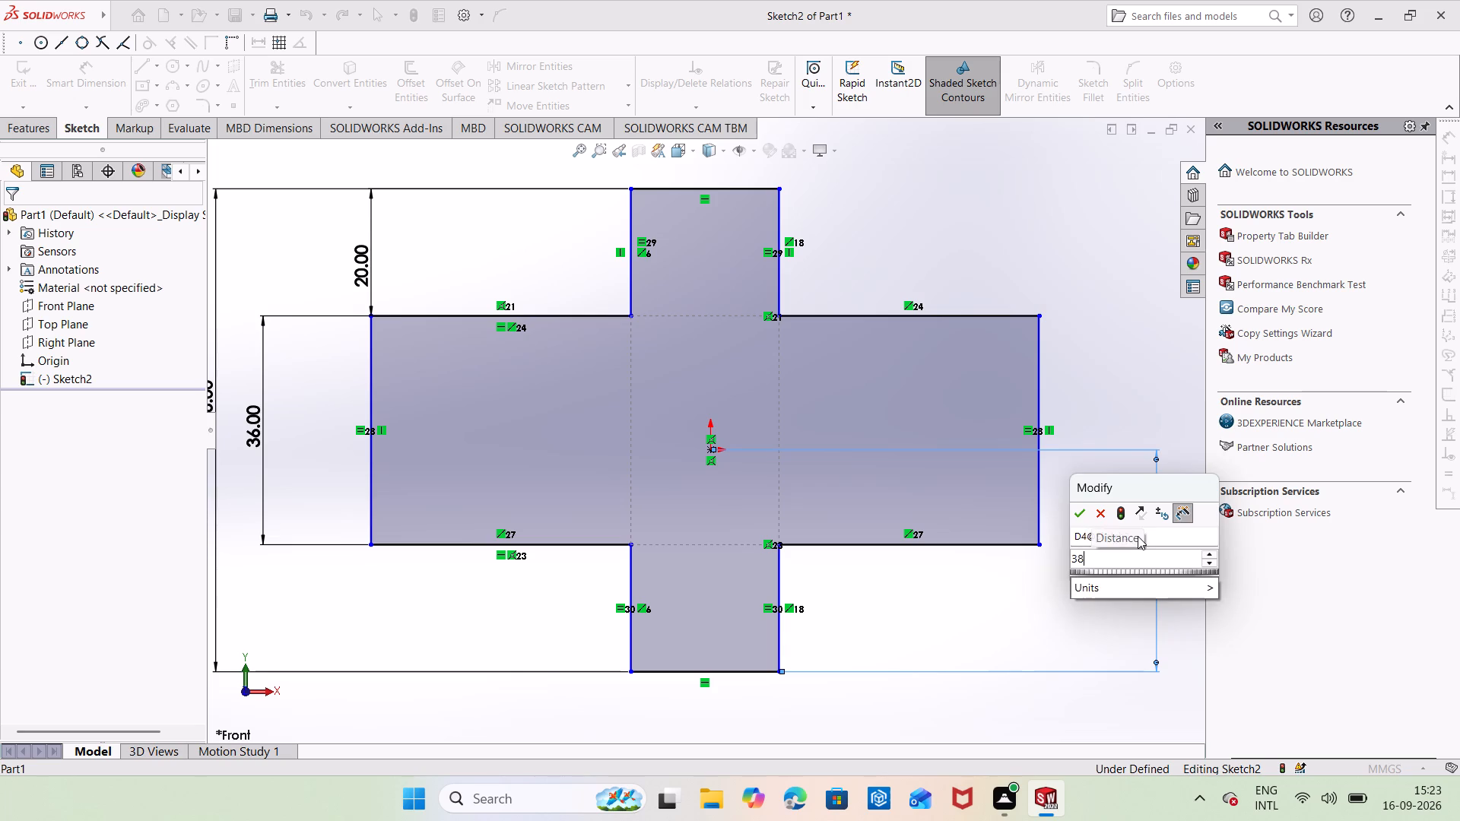
key("Return")
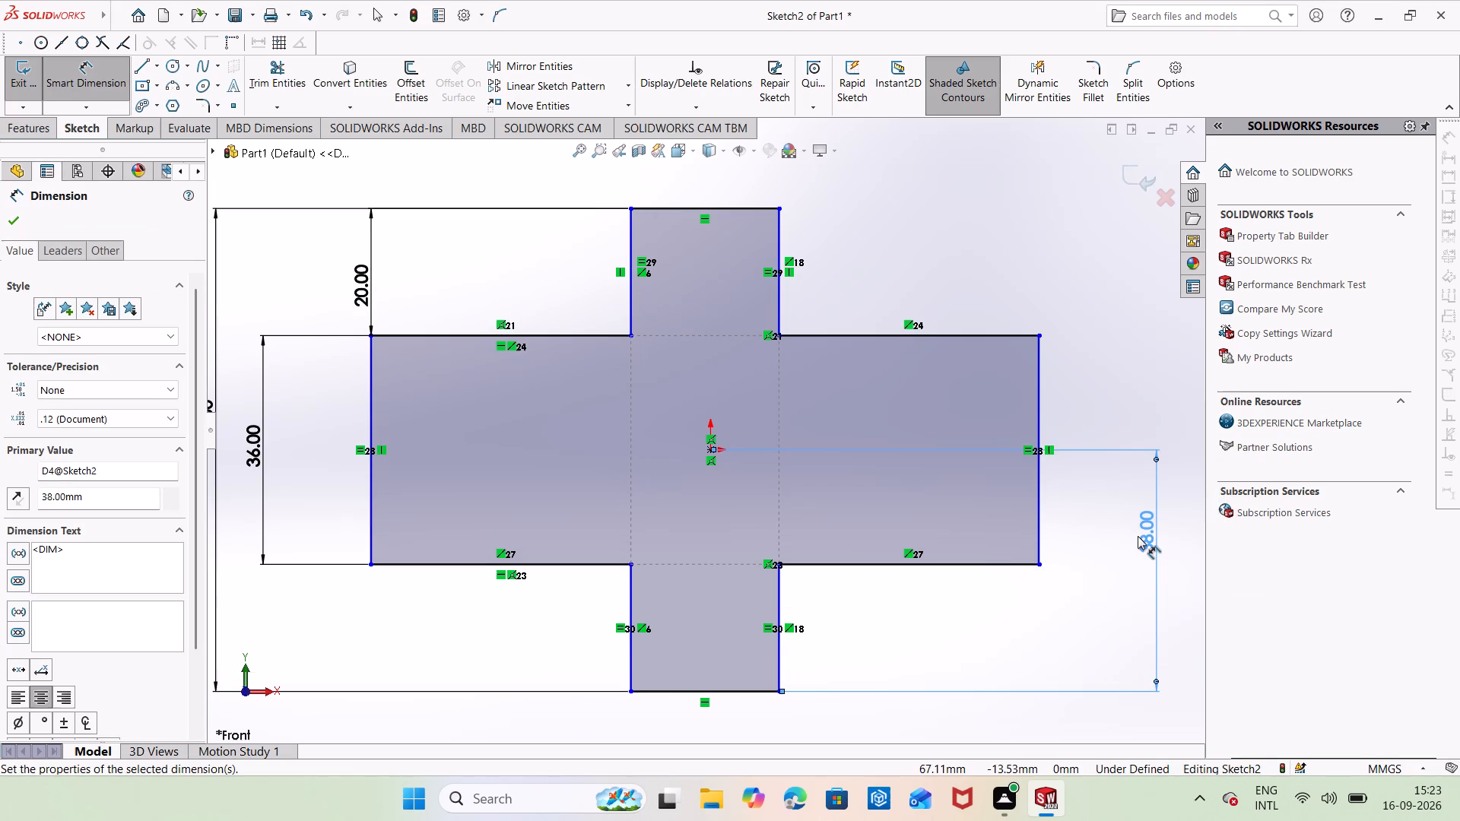
left_click(1149, 395)
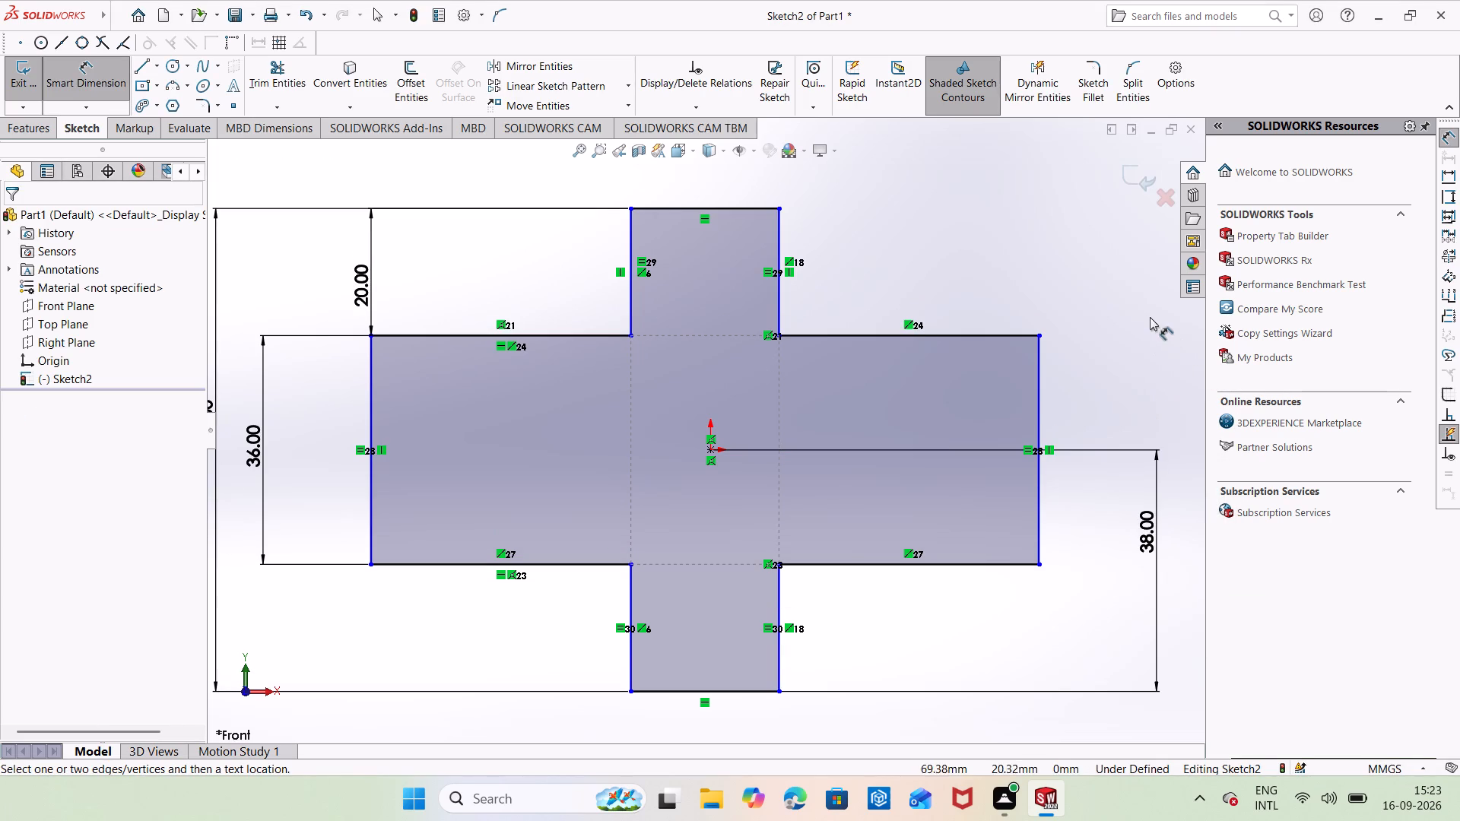
key("Escape")
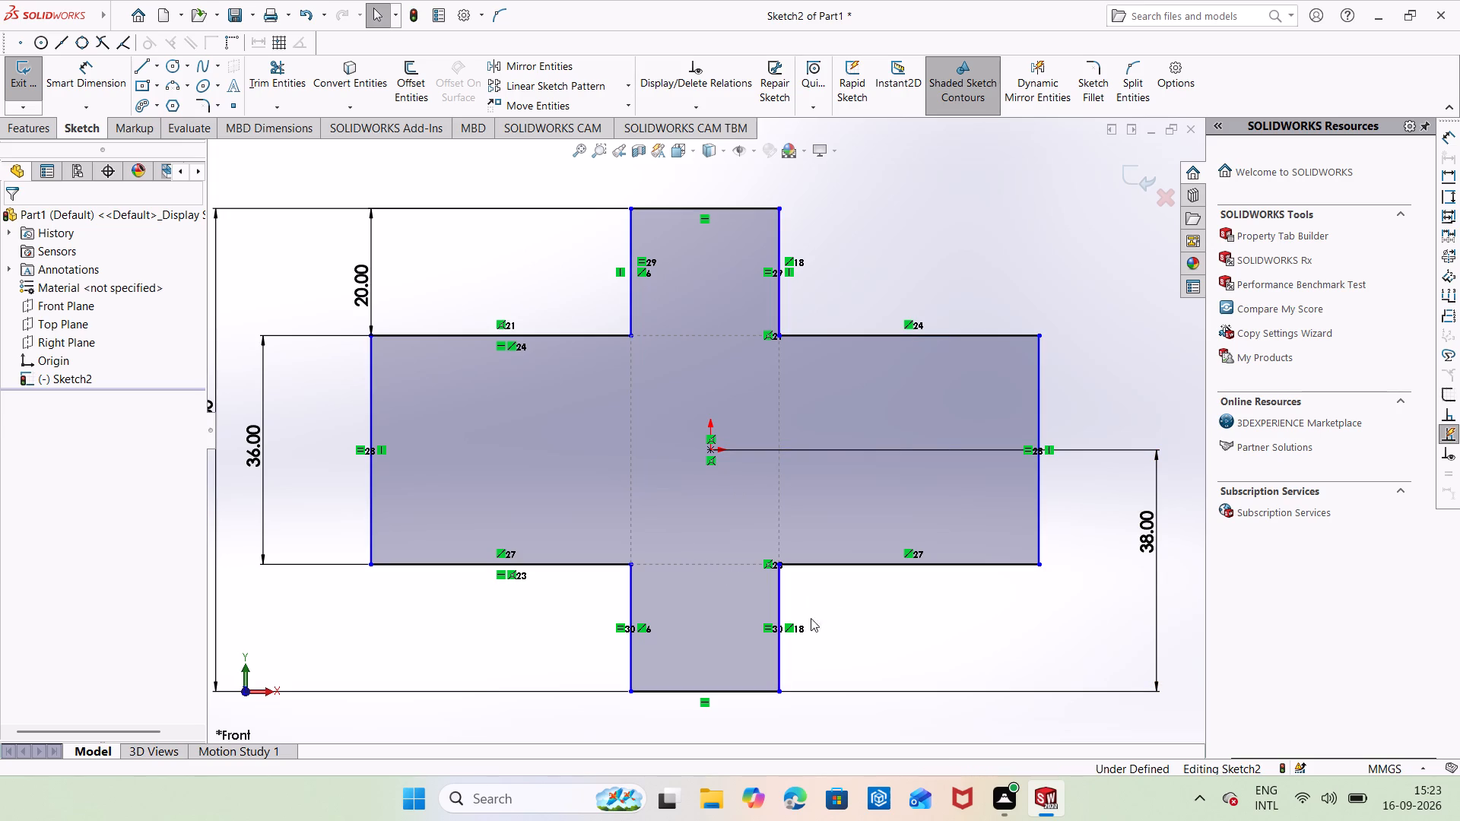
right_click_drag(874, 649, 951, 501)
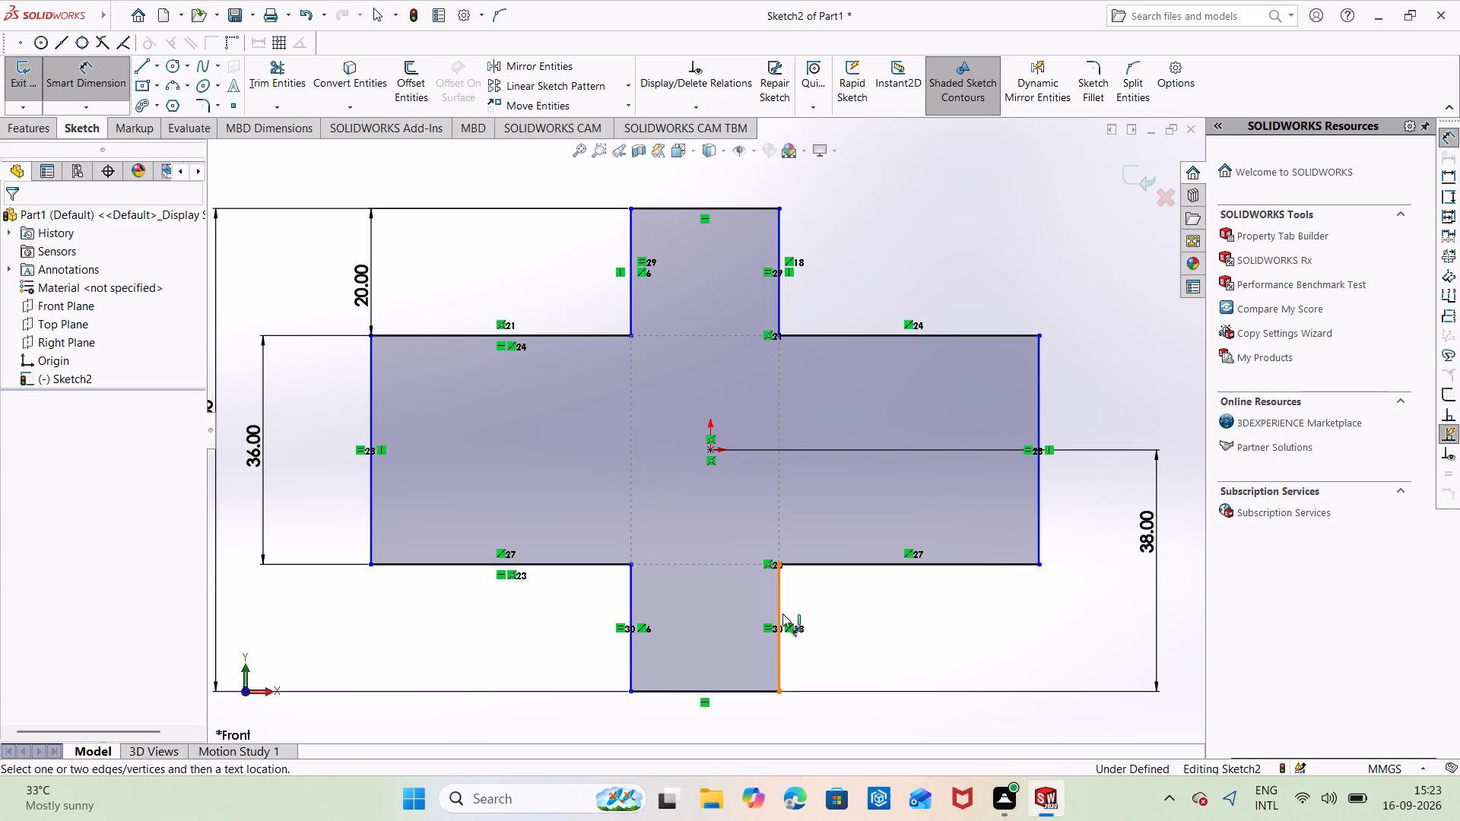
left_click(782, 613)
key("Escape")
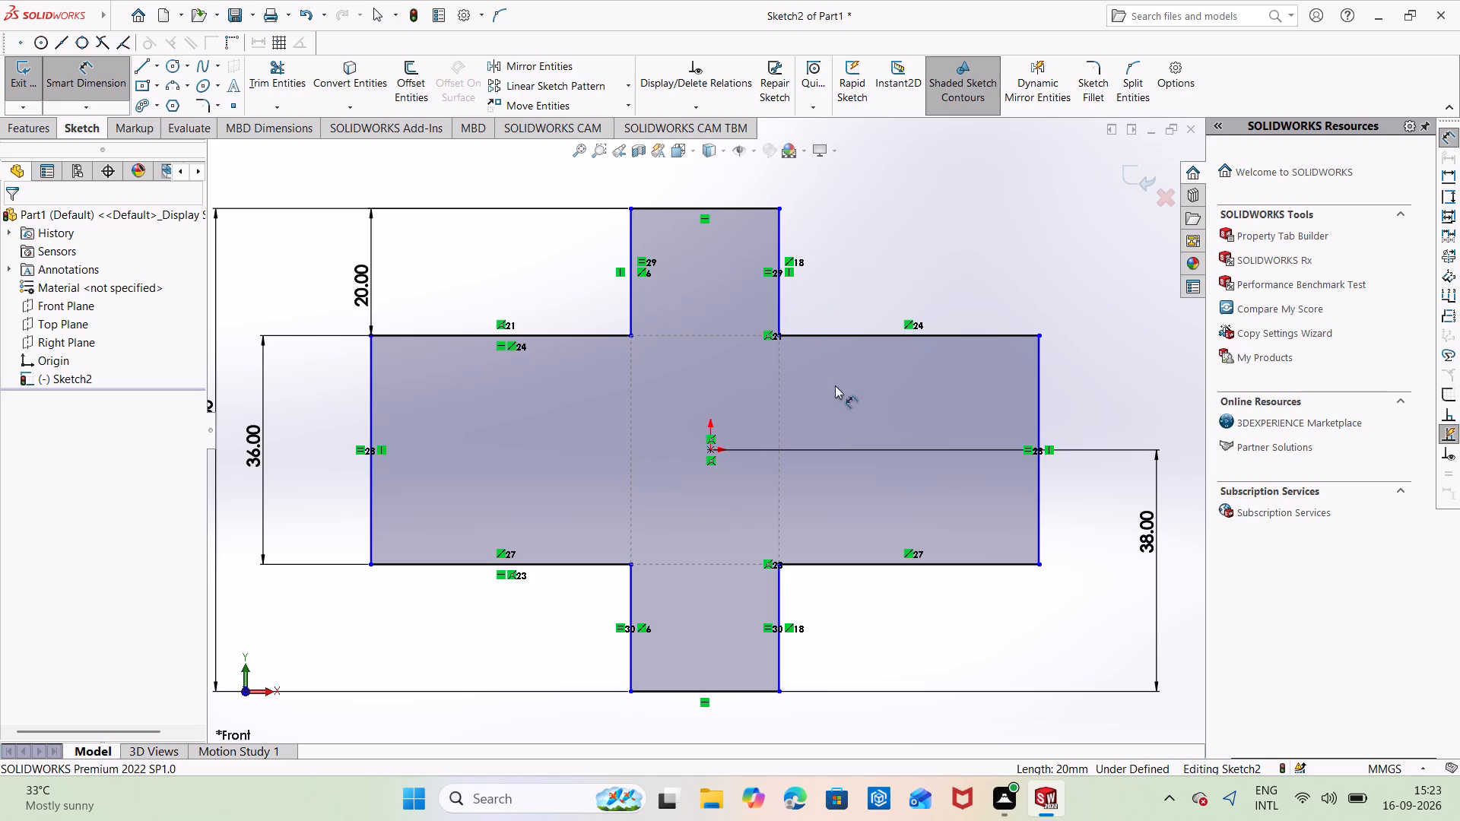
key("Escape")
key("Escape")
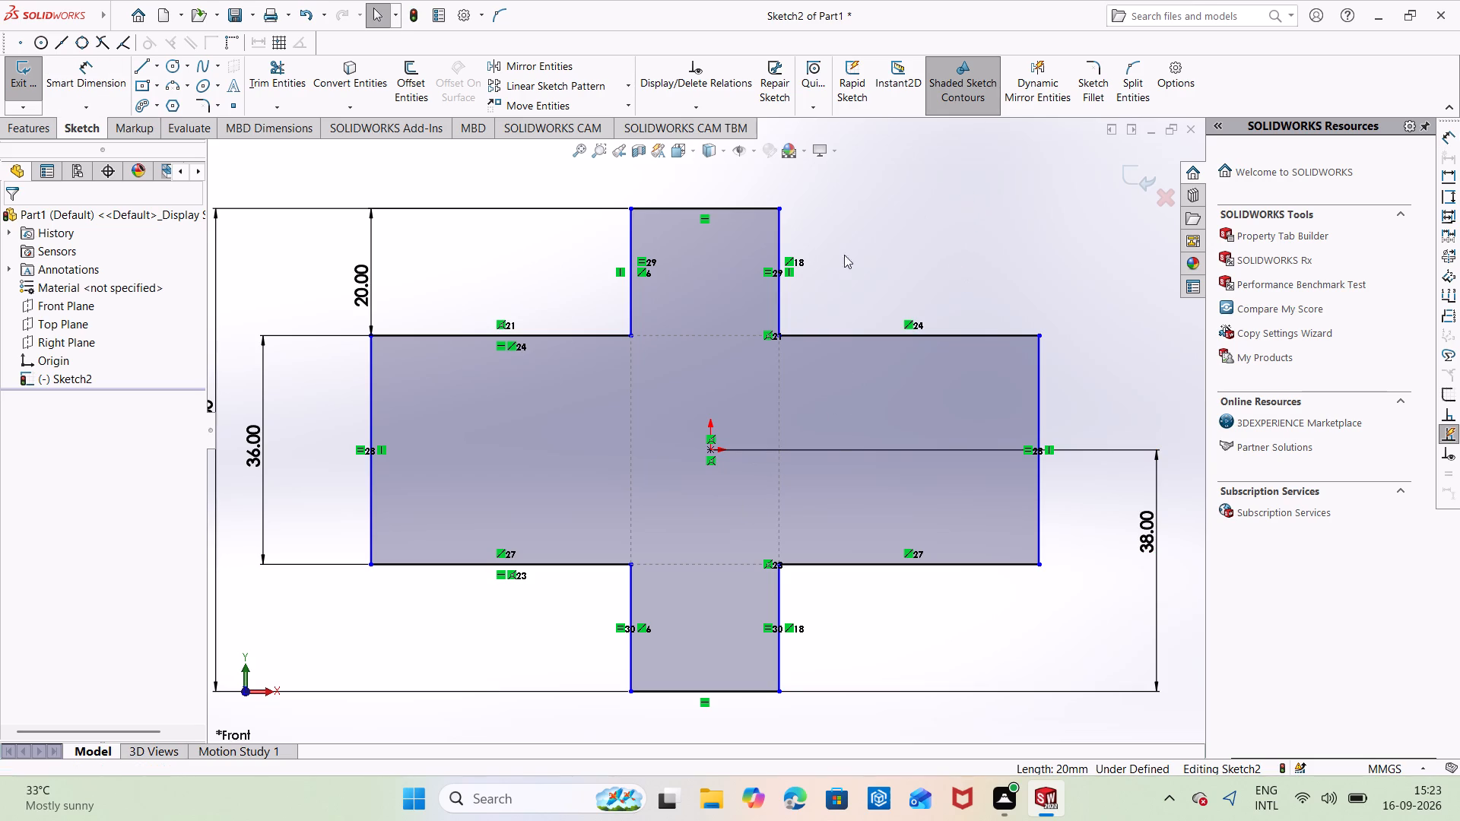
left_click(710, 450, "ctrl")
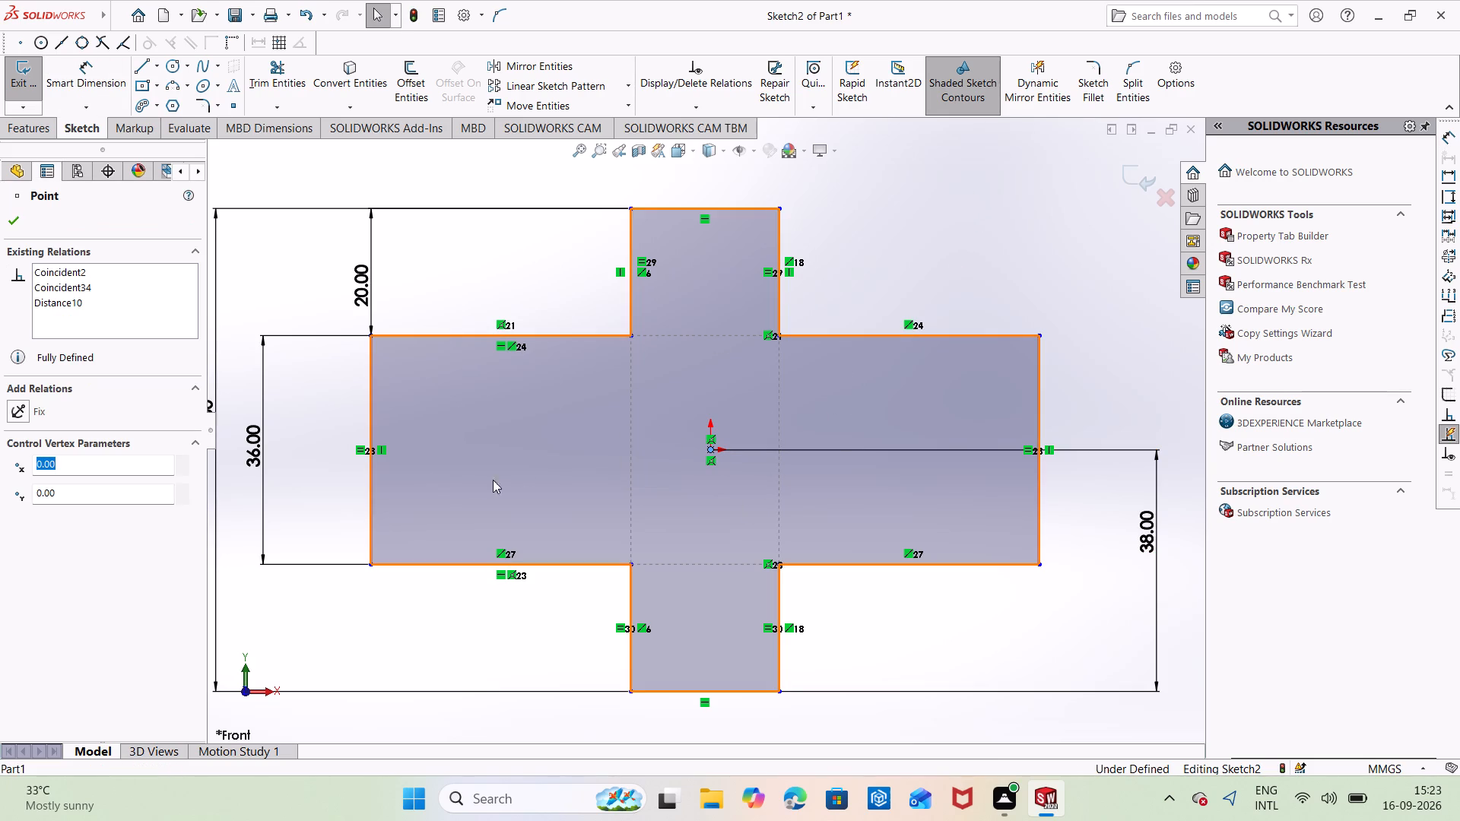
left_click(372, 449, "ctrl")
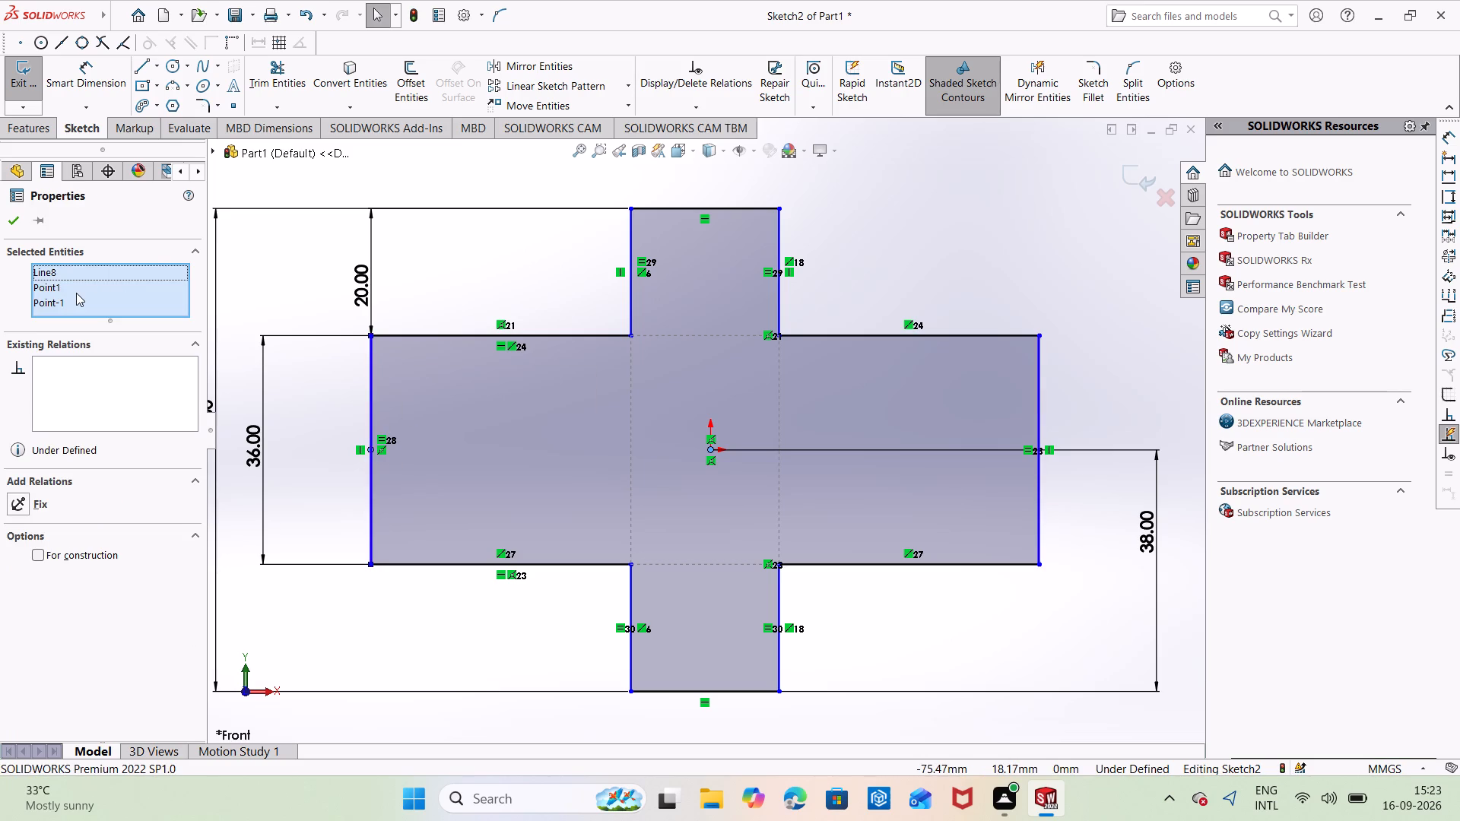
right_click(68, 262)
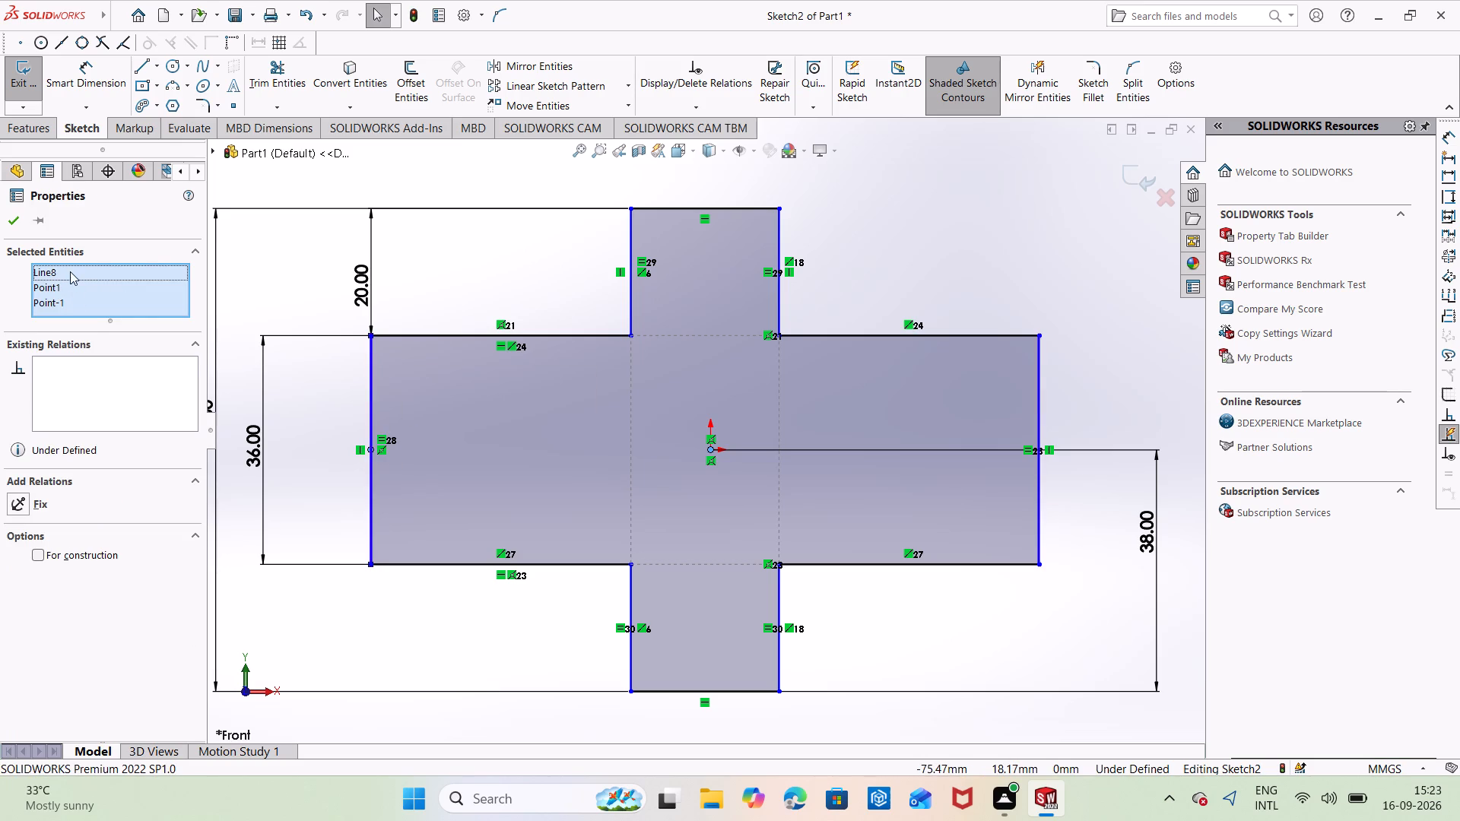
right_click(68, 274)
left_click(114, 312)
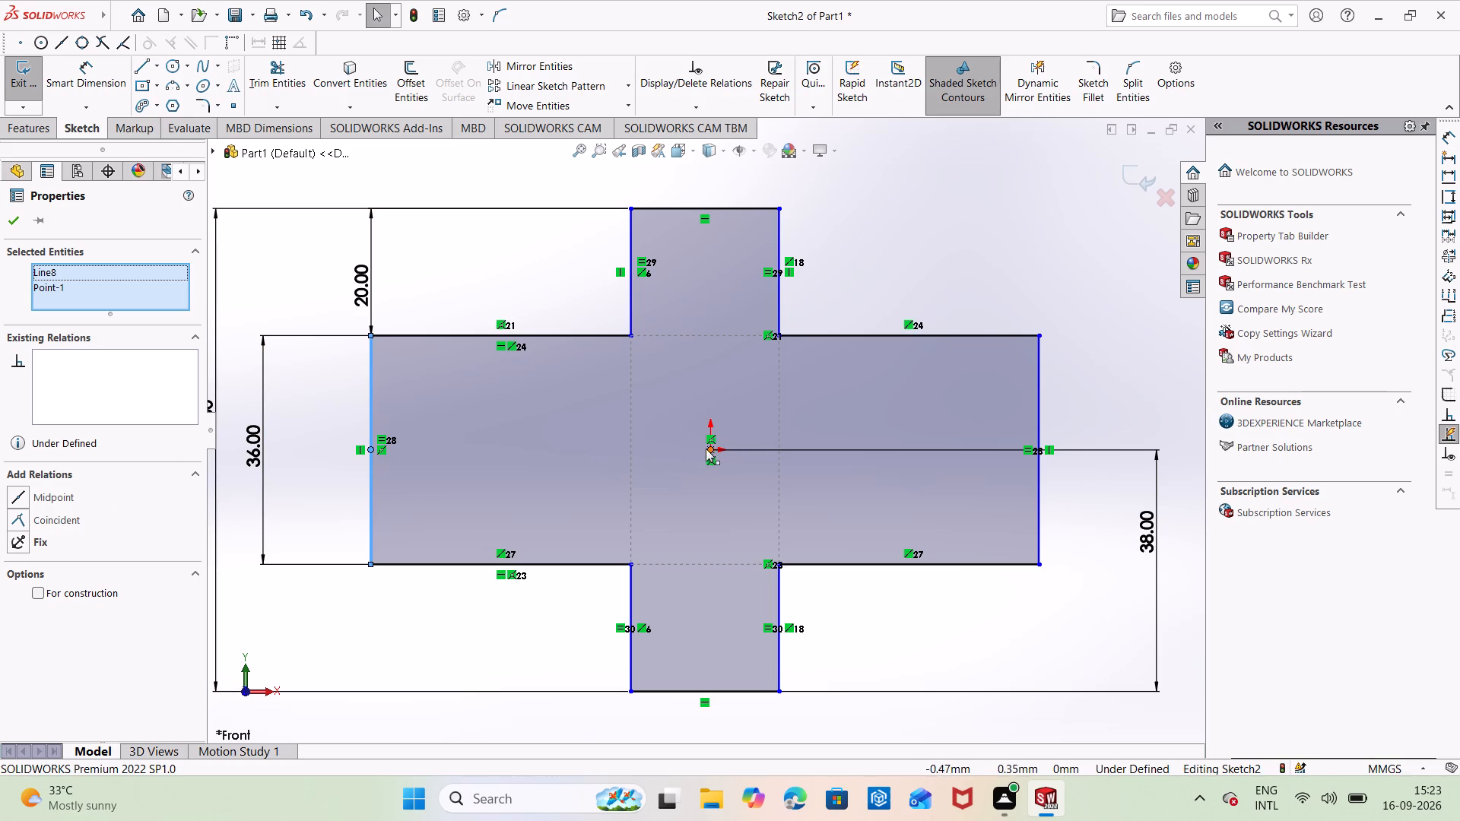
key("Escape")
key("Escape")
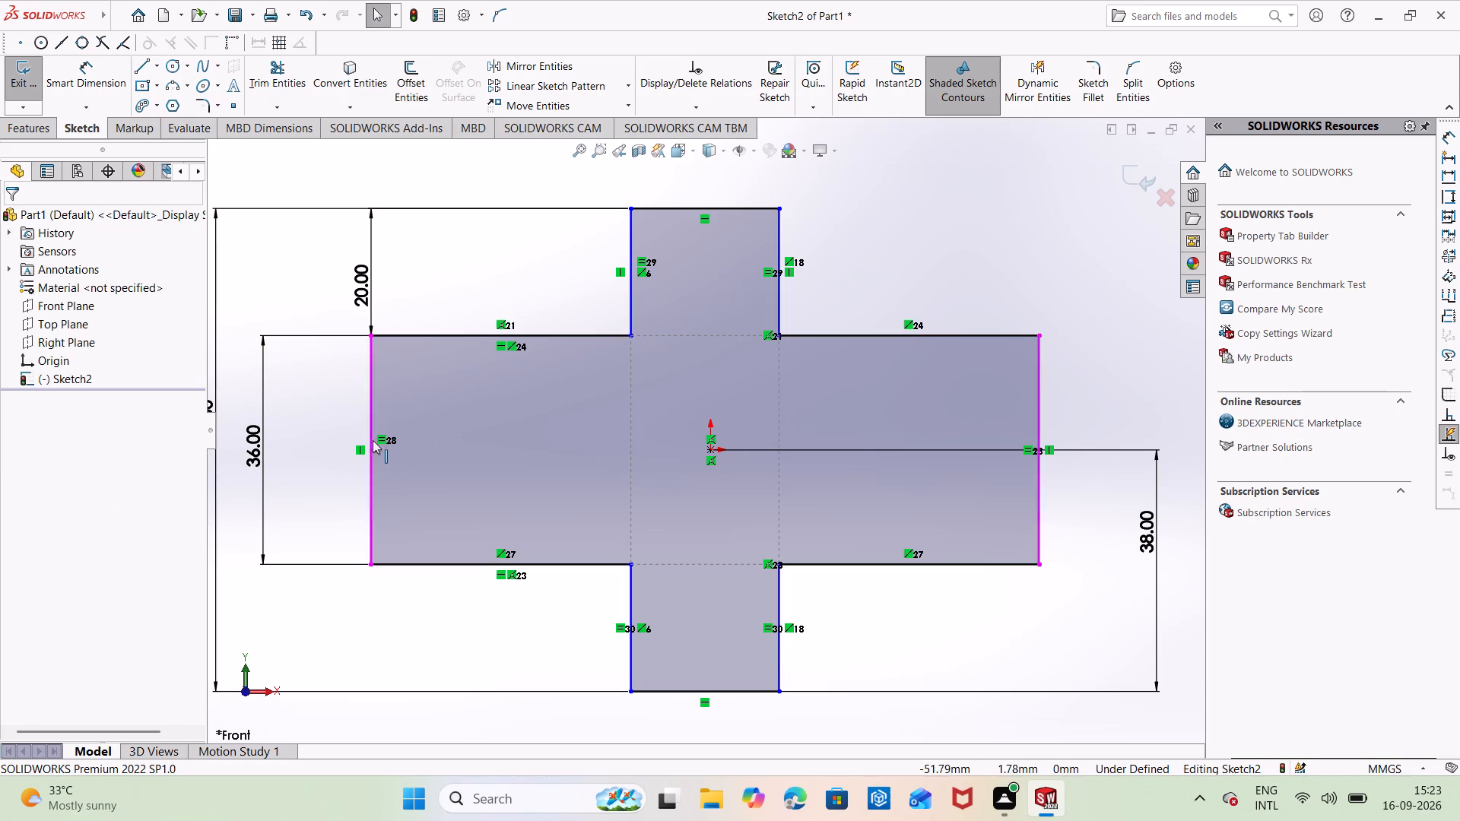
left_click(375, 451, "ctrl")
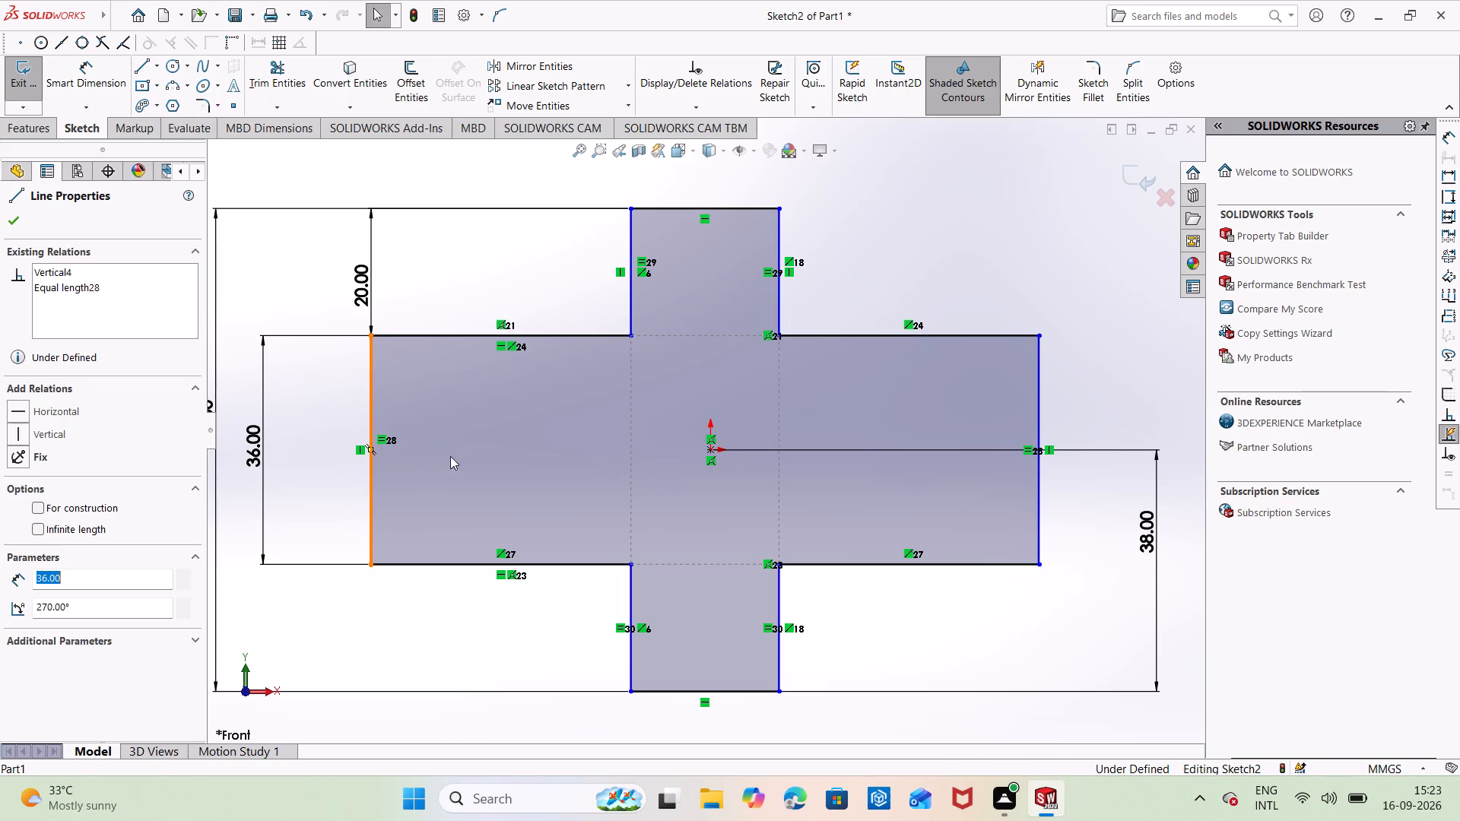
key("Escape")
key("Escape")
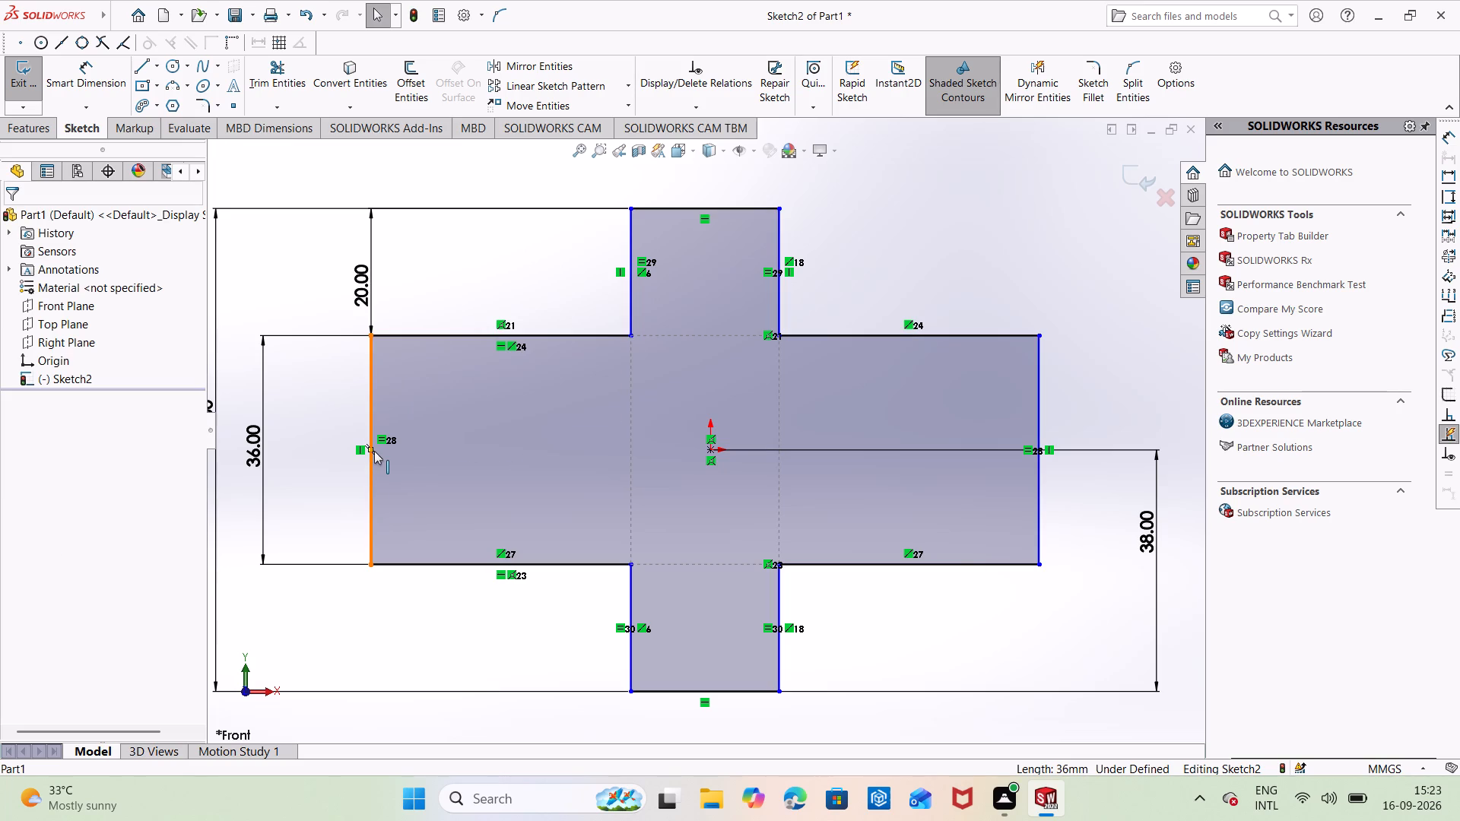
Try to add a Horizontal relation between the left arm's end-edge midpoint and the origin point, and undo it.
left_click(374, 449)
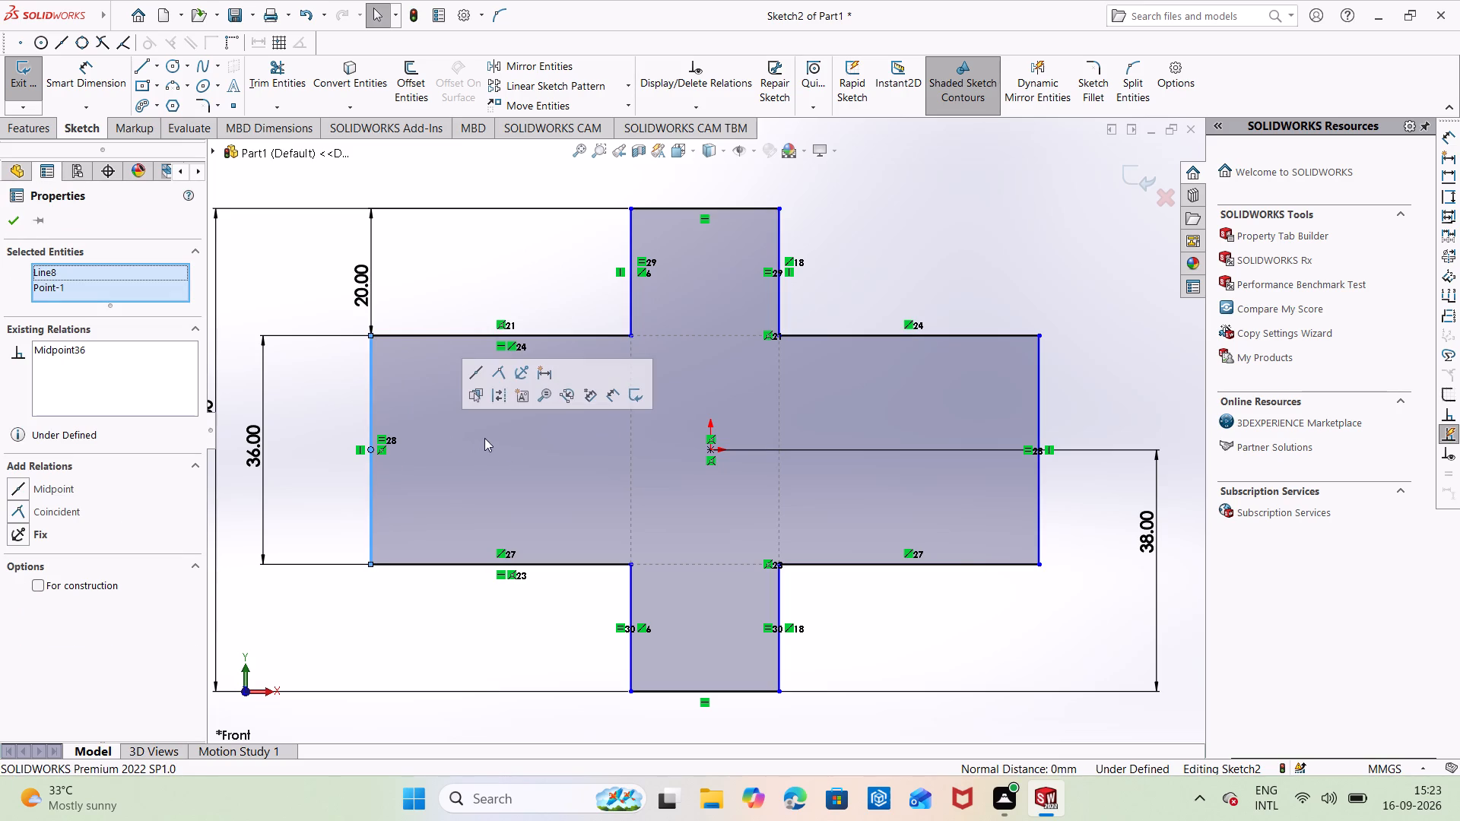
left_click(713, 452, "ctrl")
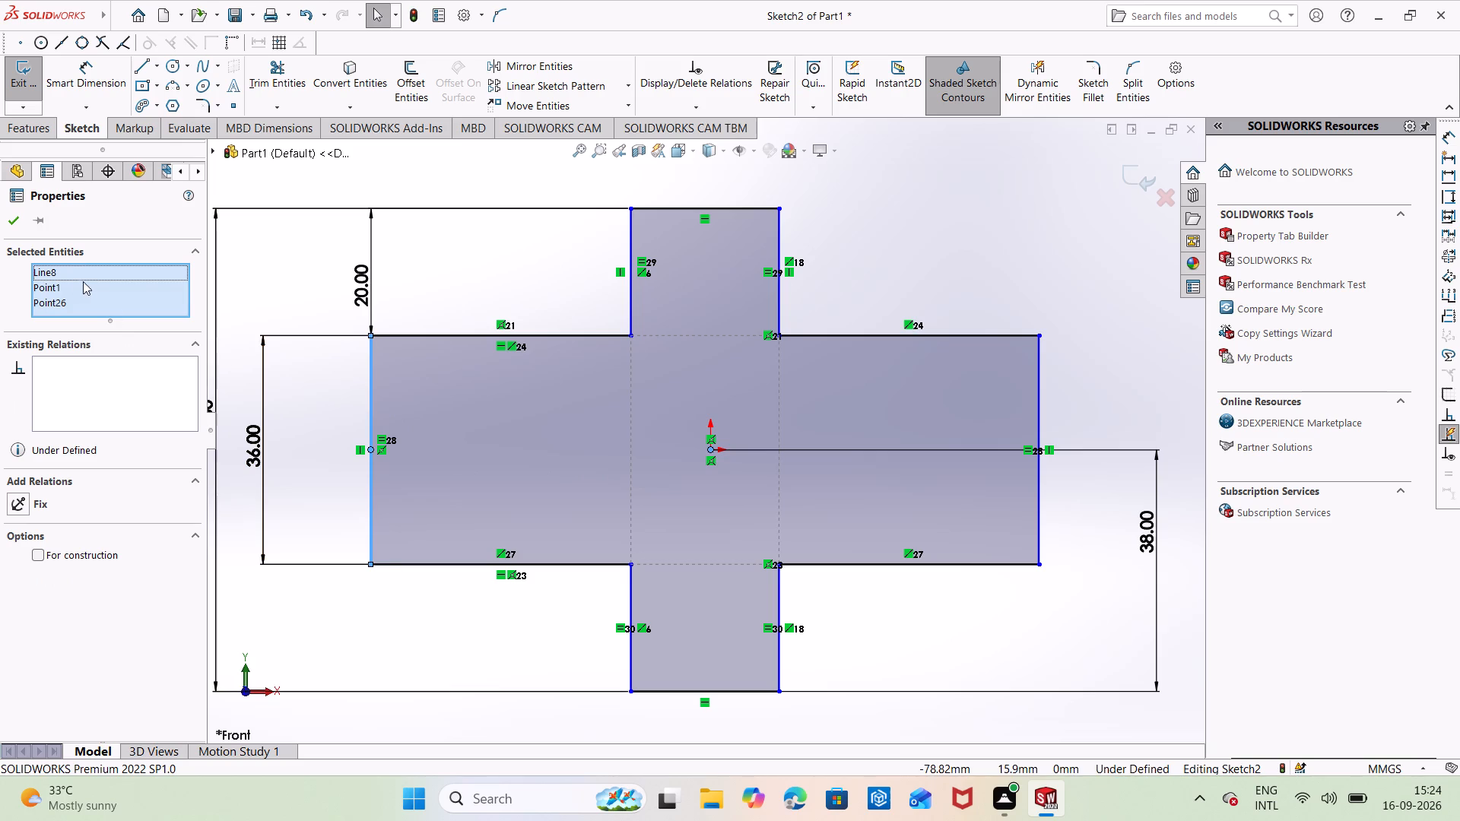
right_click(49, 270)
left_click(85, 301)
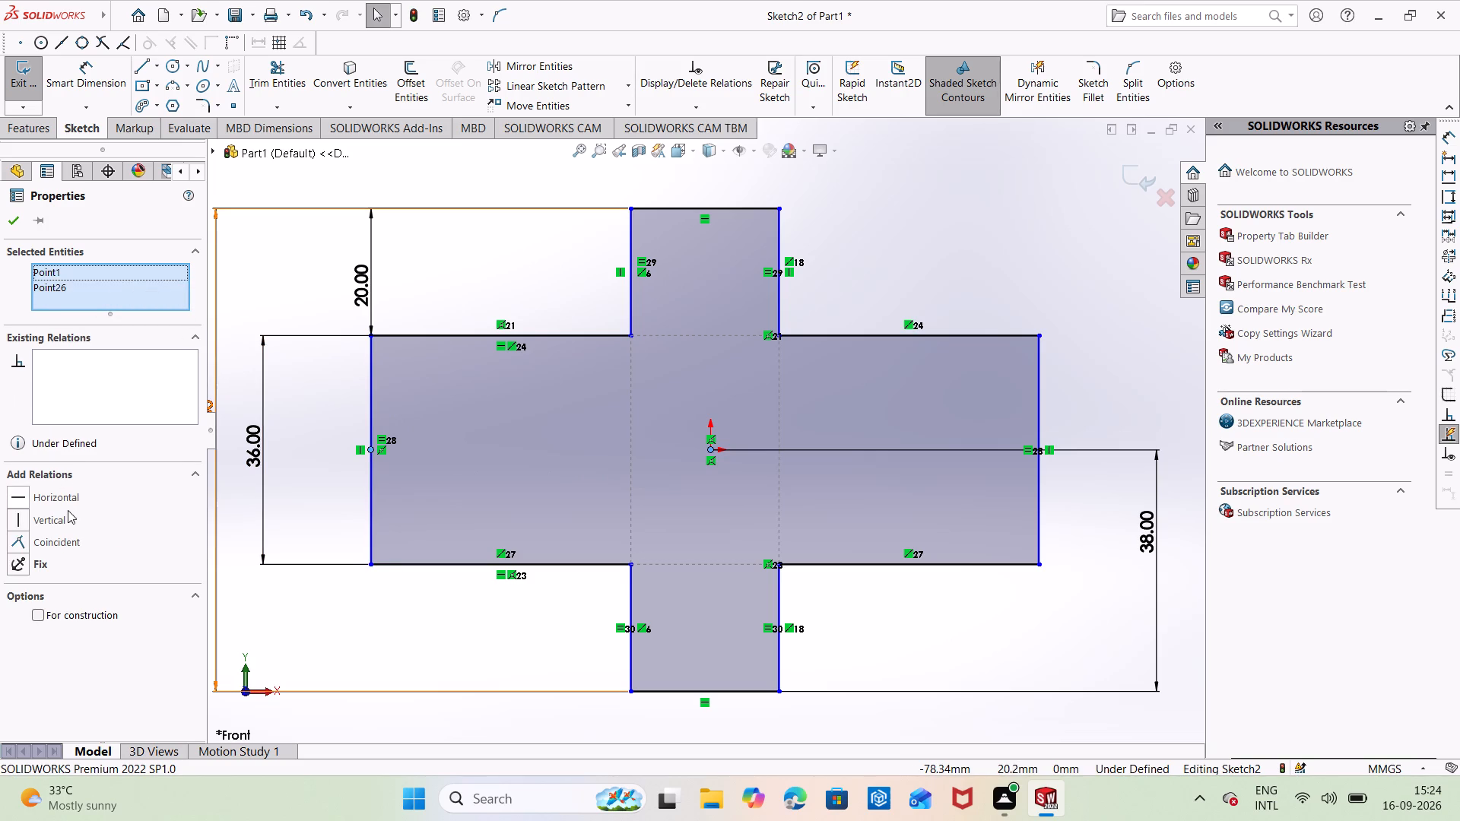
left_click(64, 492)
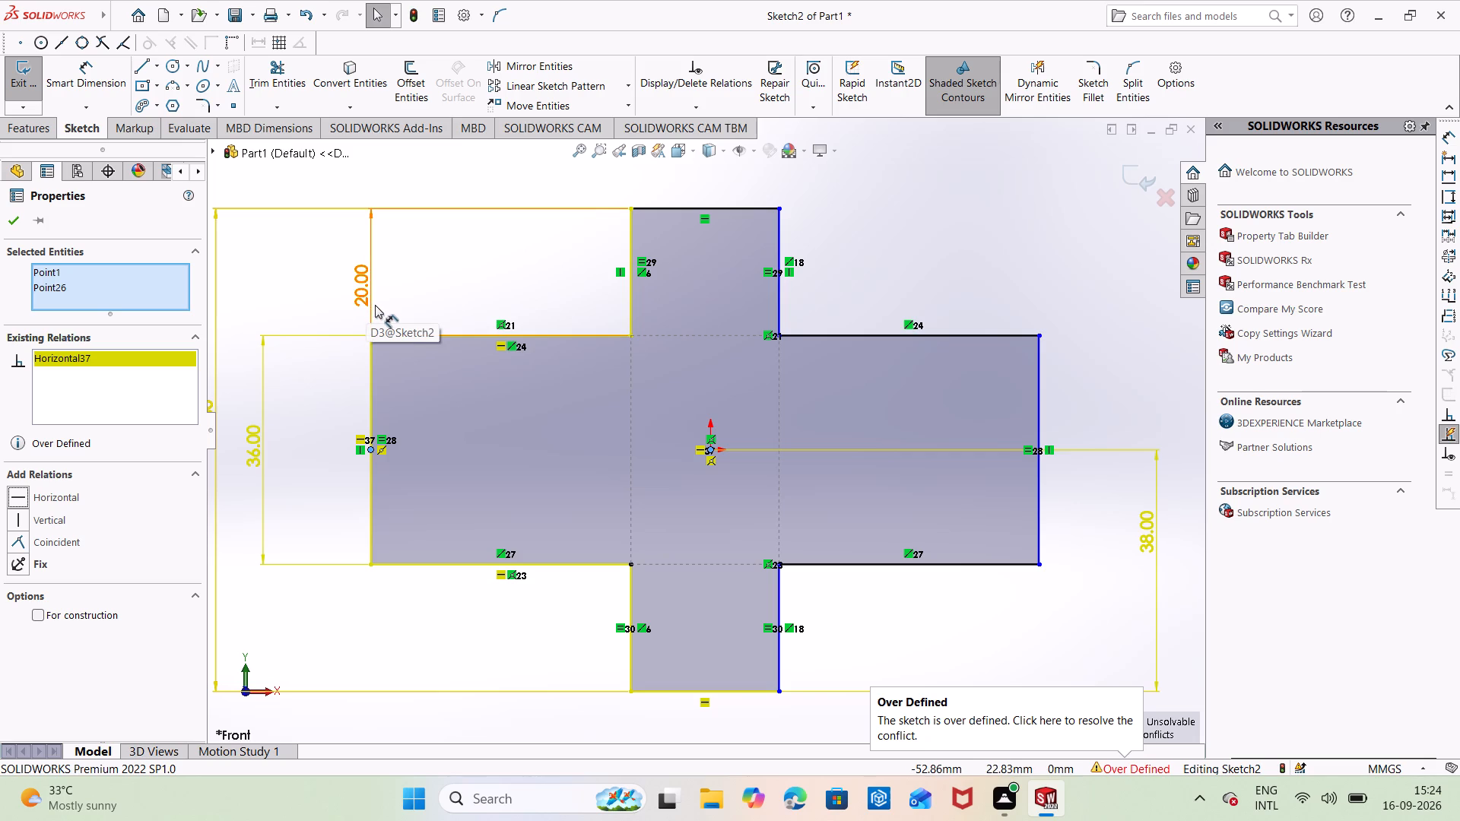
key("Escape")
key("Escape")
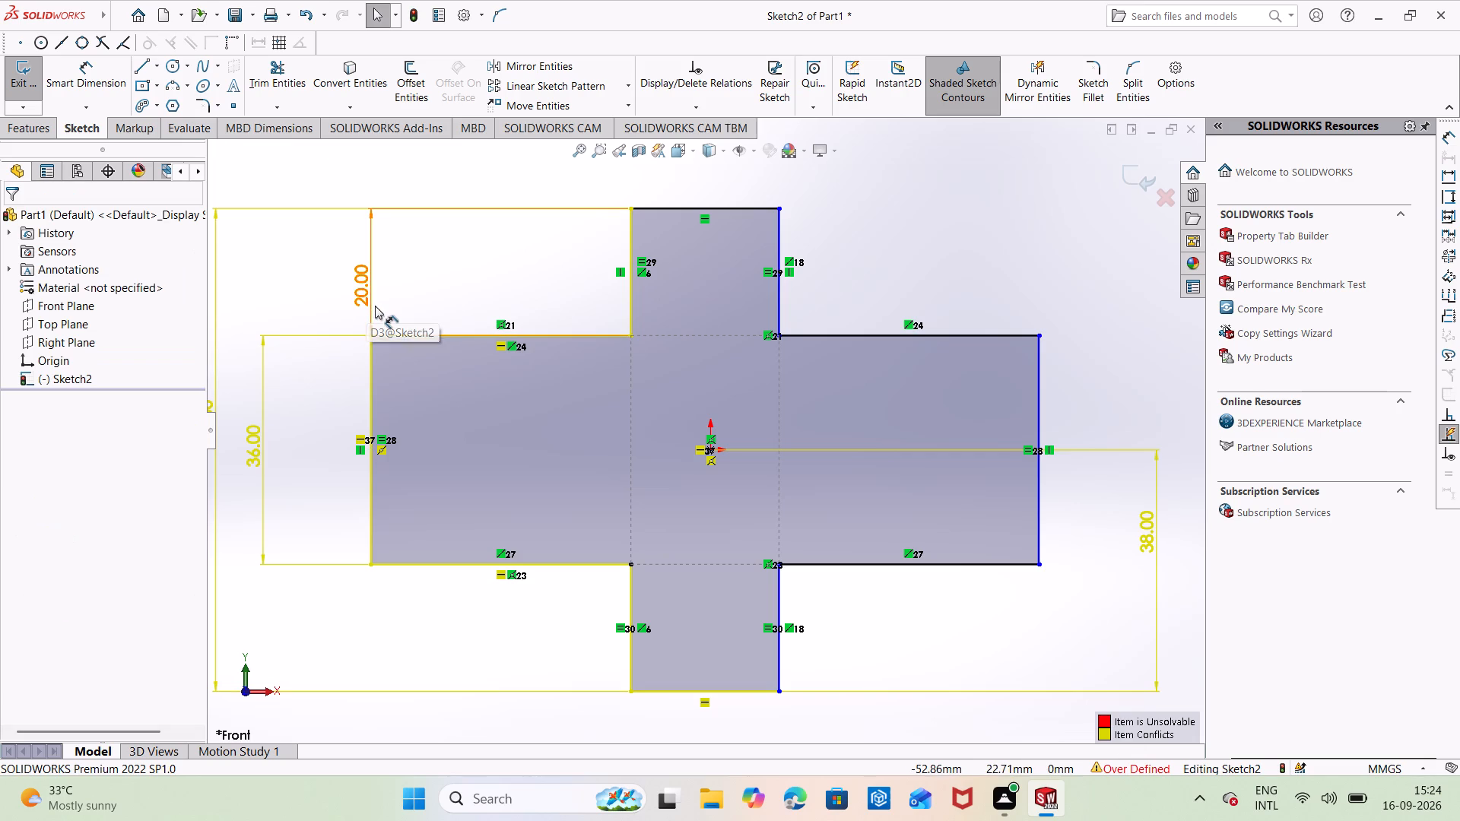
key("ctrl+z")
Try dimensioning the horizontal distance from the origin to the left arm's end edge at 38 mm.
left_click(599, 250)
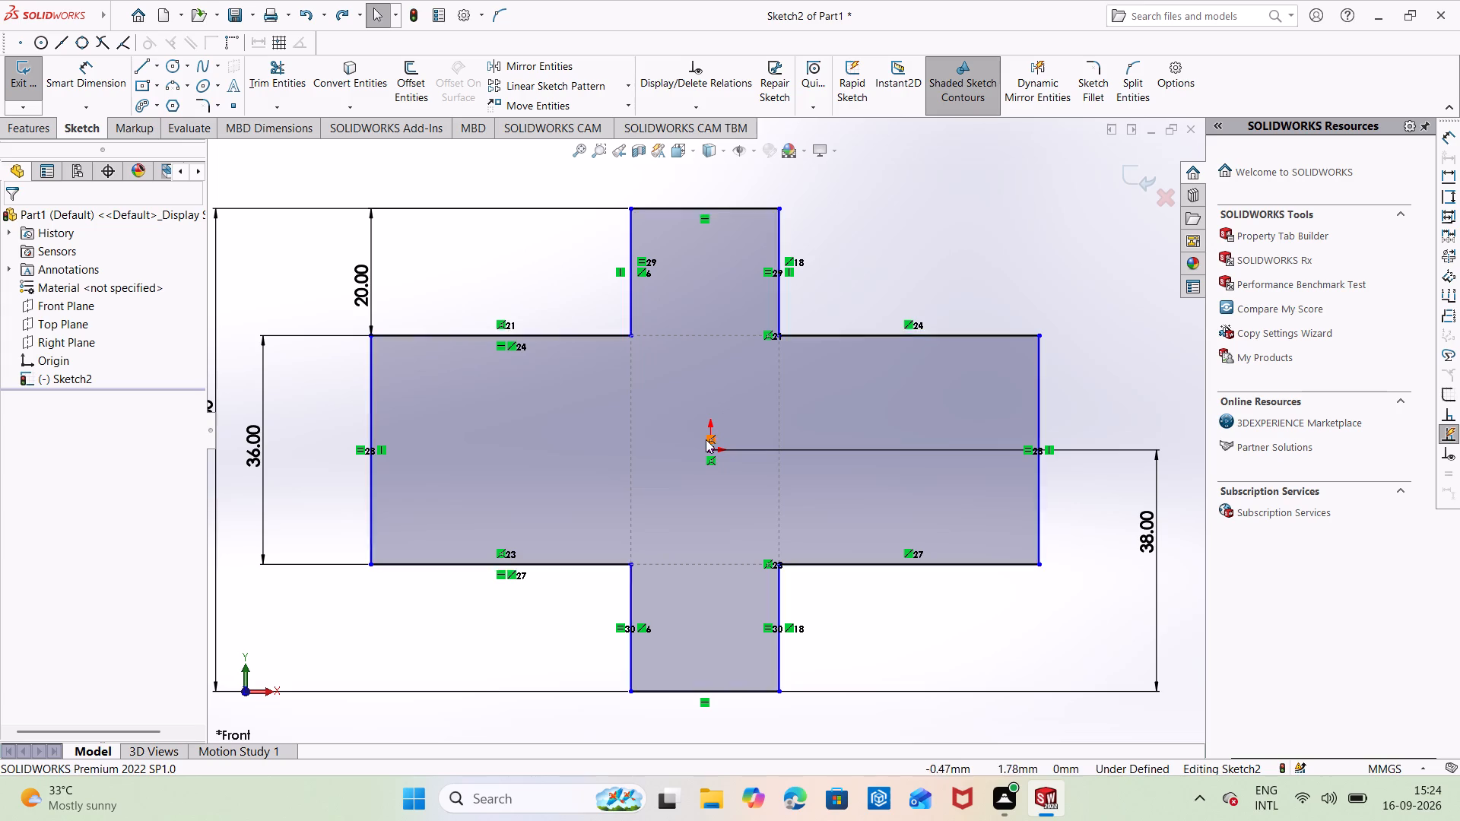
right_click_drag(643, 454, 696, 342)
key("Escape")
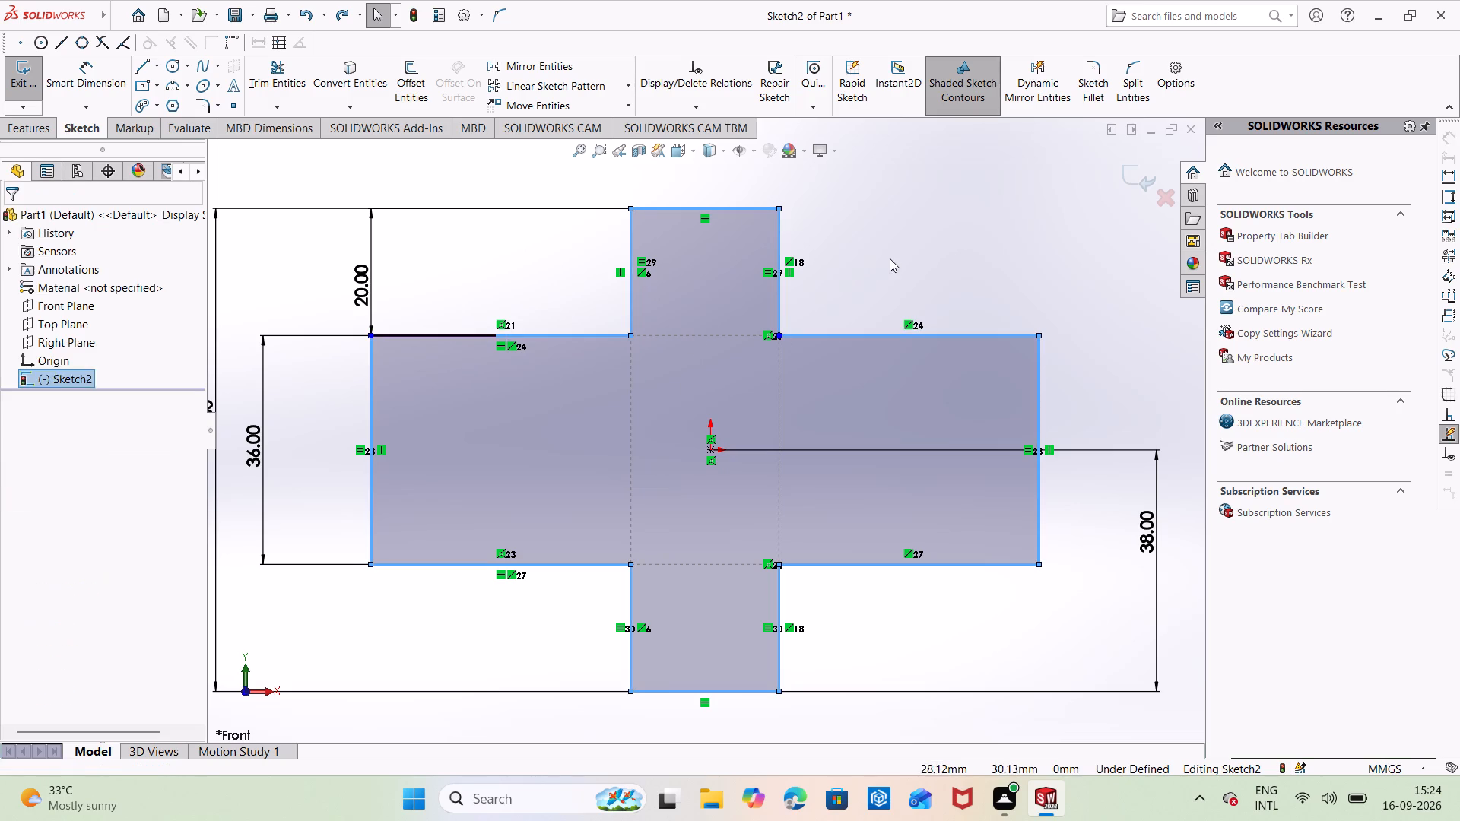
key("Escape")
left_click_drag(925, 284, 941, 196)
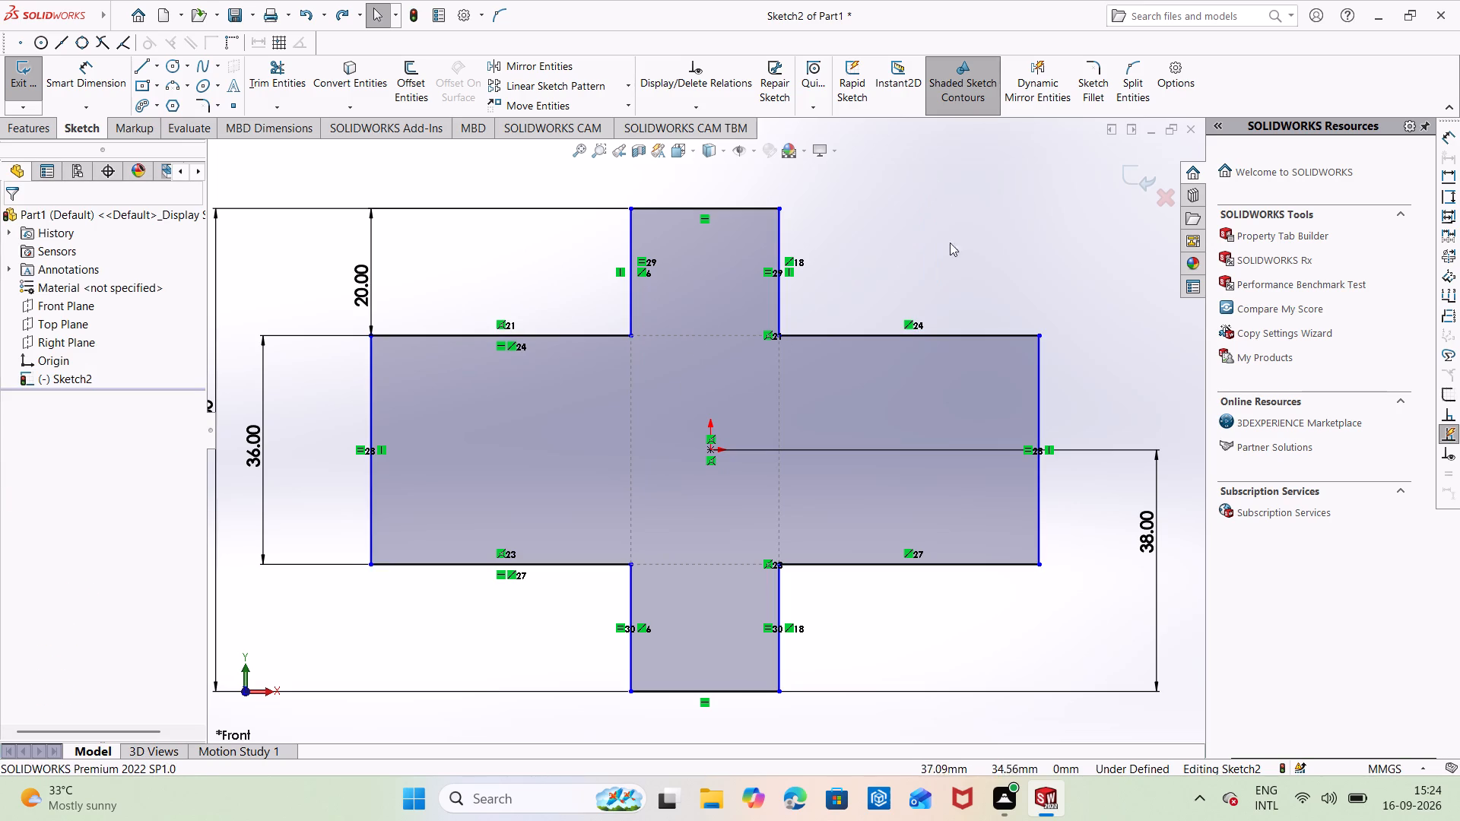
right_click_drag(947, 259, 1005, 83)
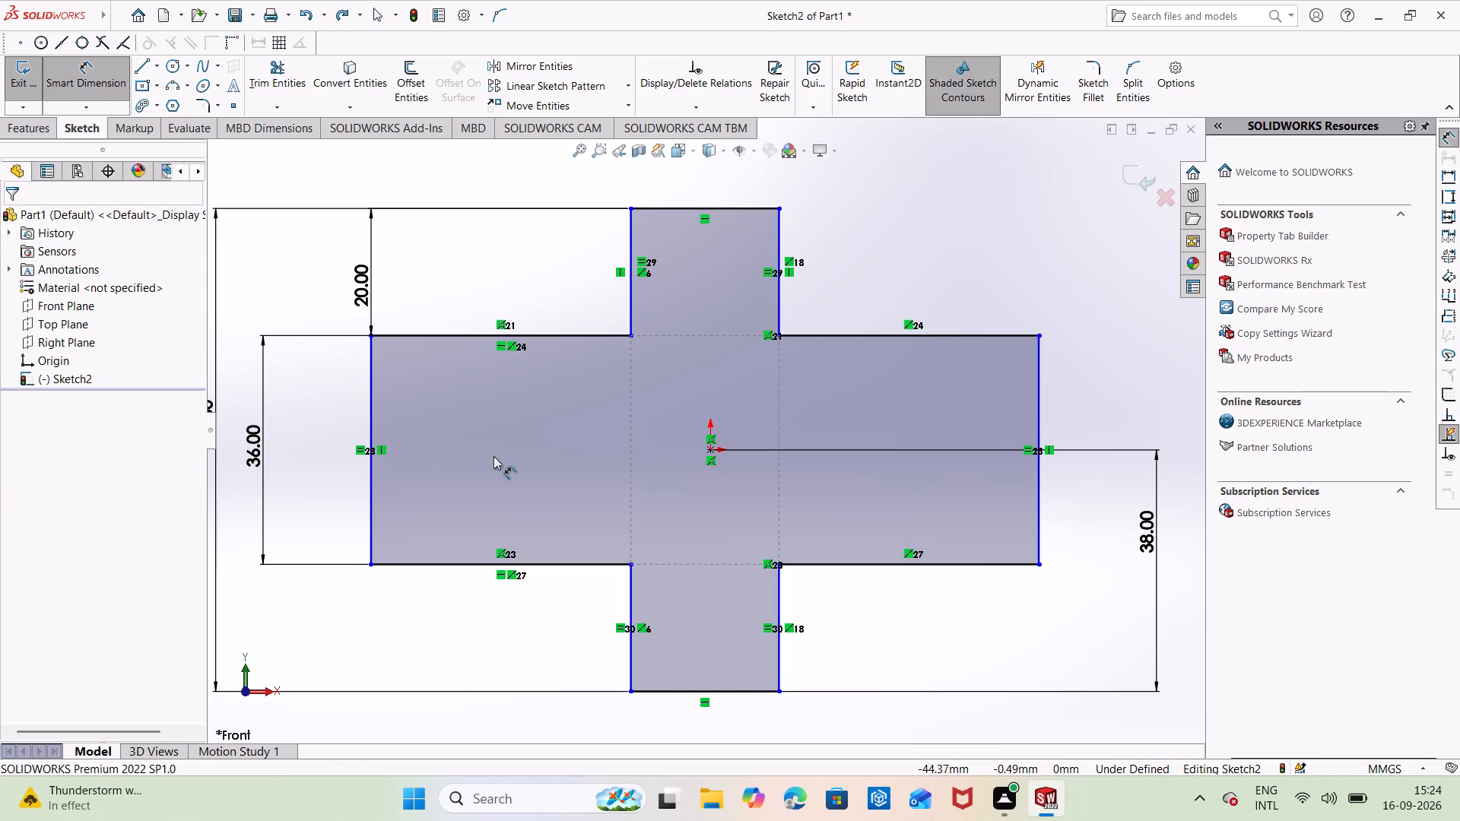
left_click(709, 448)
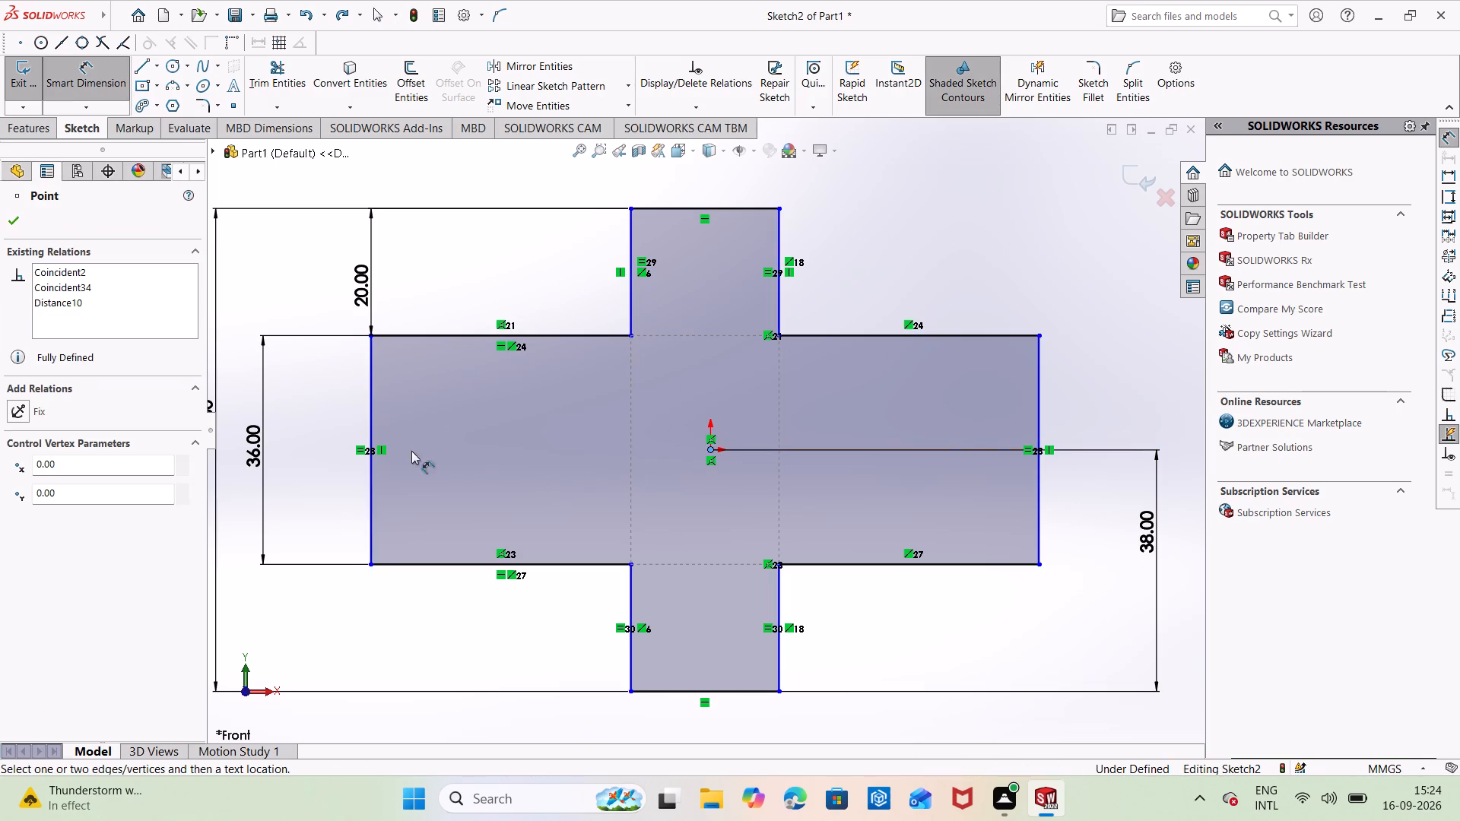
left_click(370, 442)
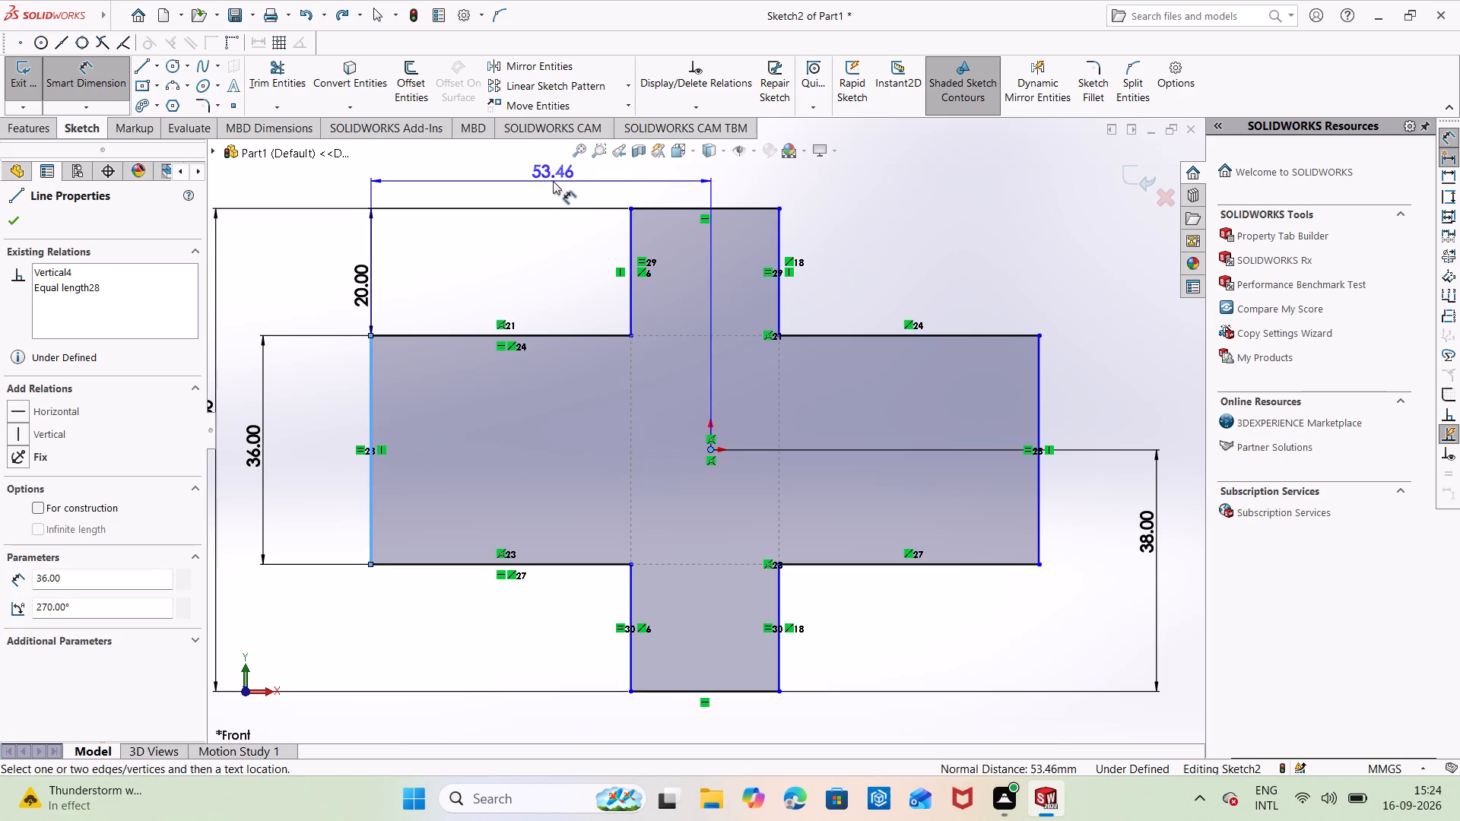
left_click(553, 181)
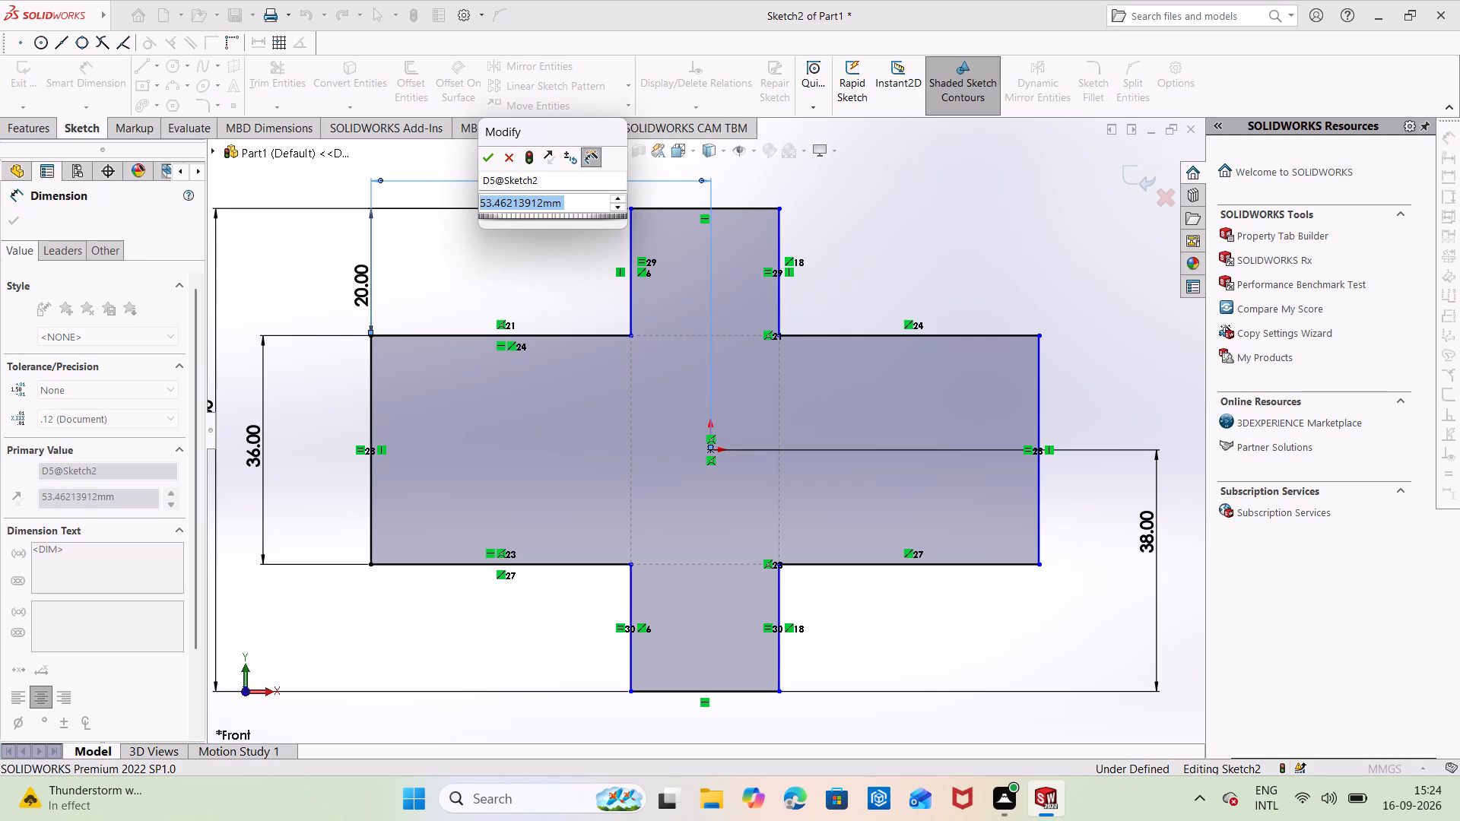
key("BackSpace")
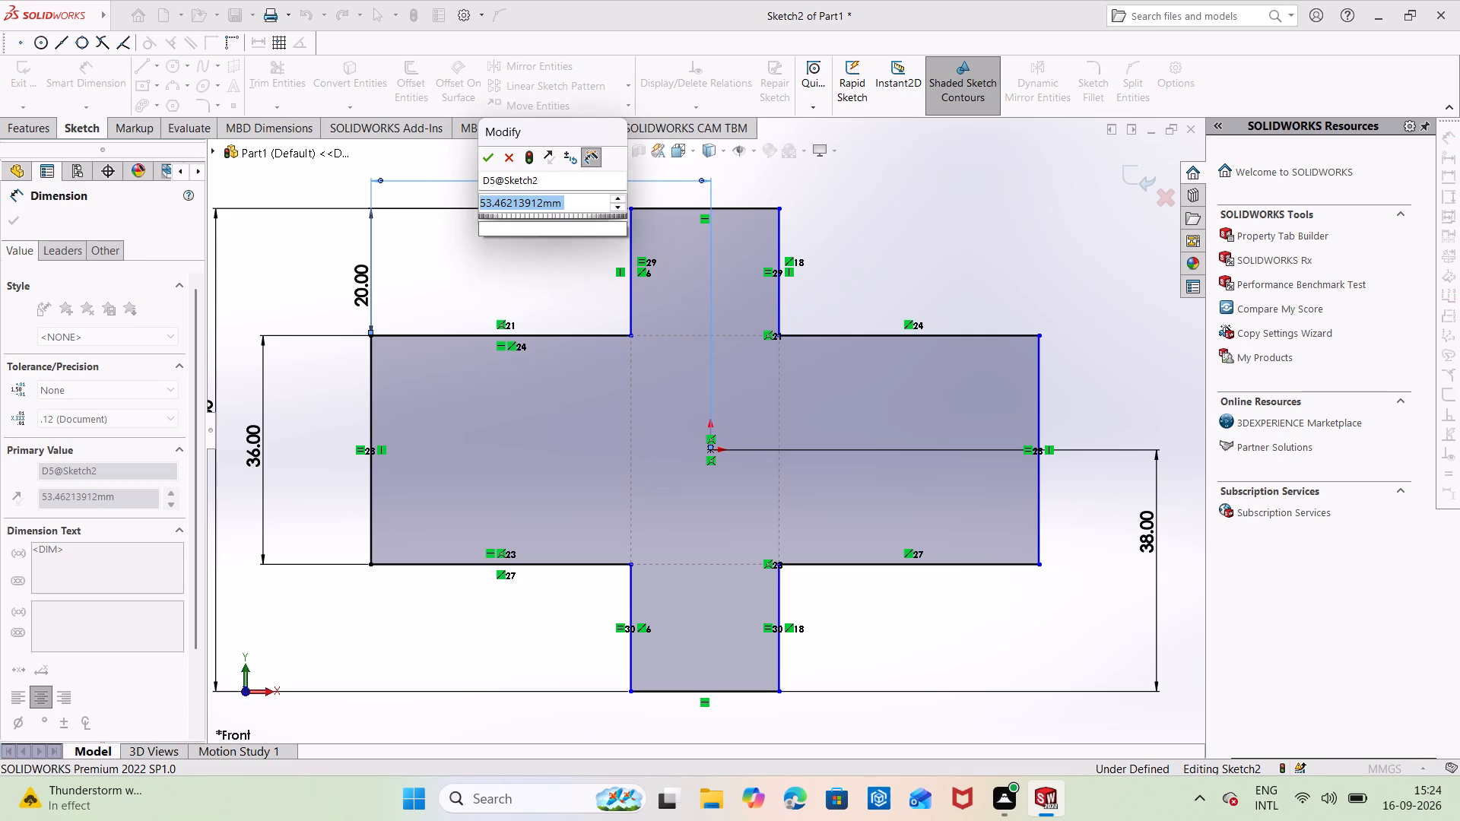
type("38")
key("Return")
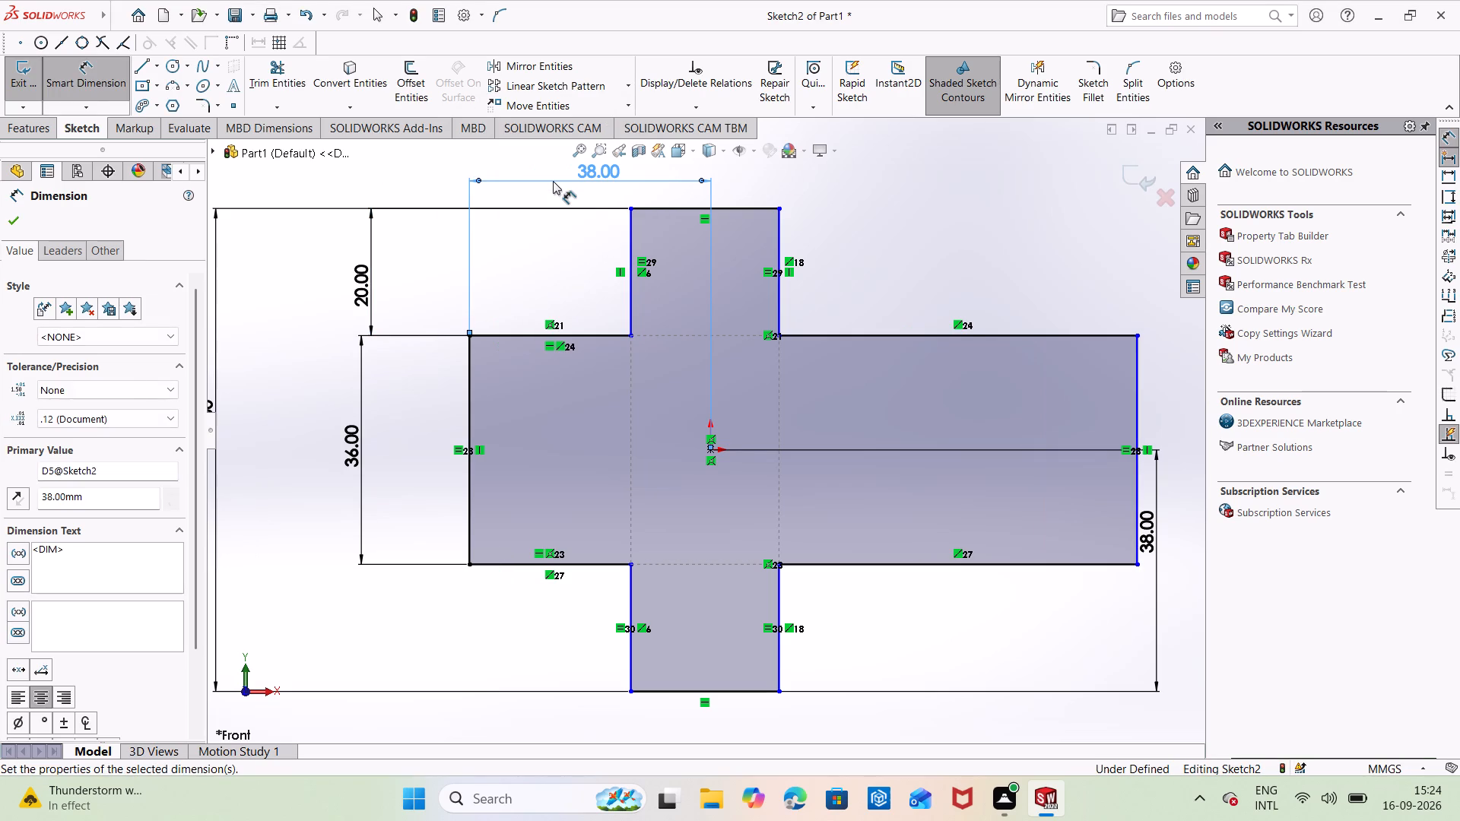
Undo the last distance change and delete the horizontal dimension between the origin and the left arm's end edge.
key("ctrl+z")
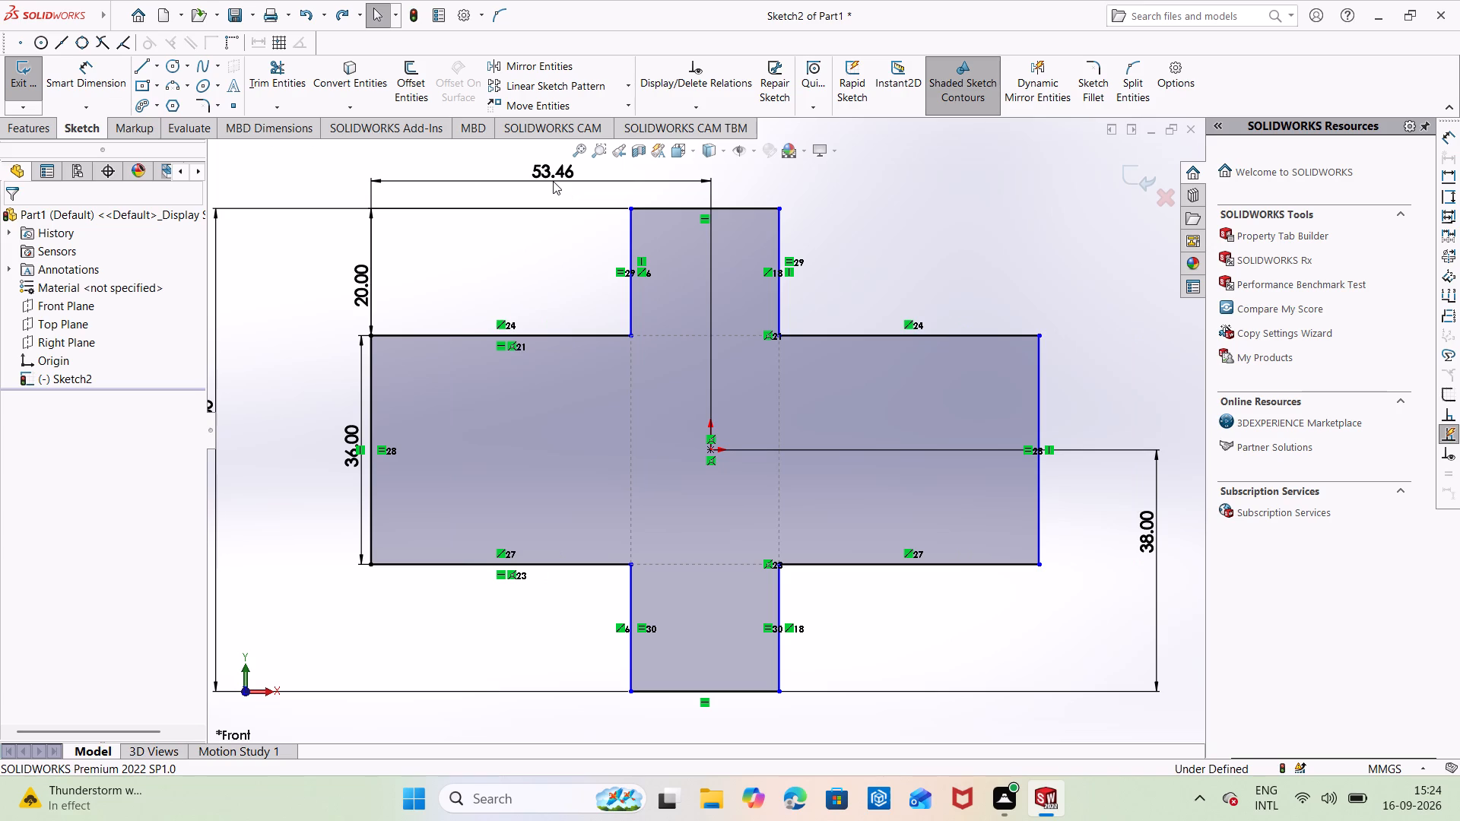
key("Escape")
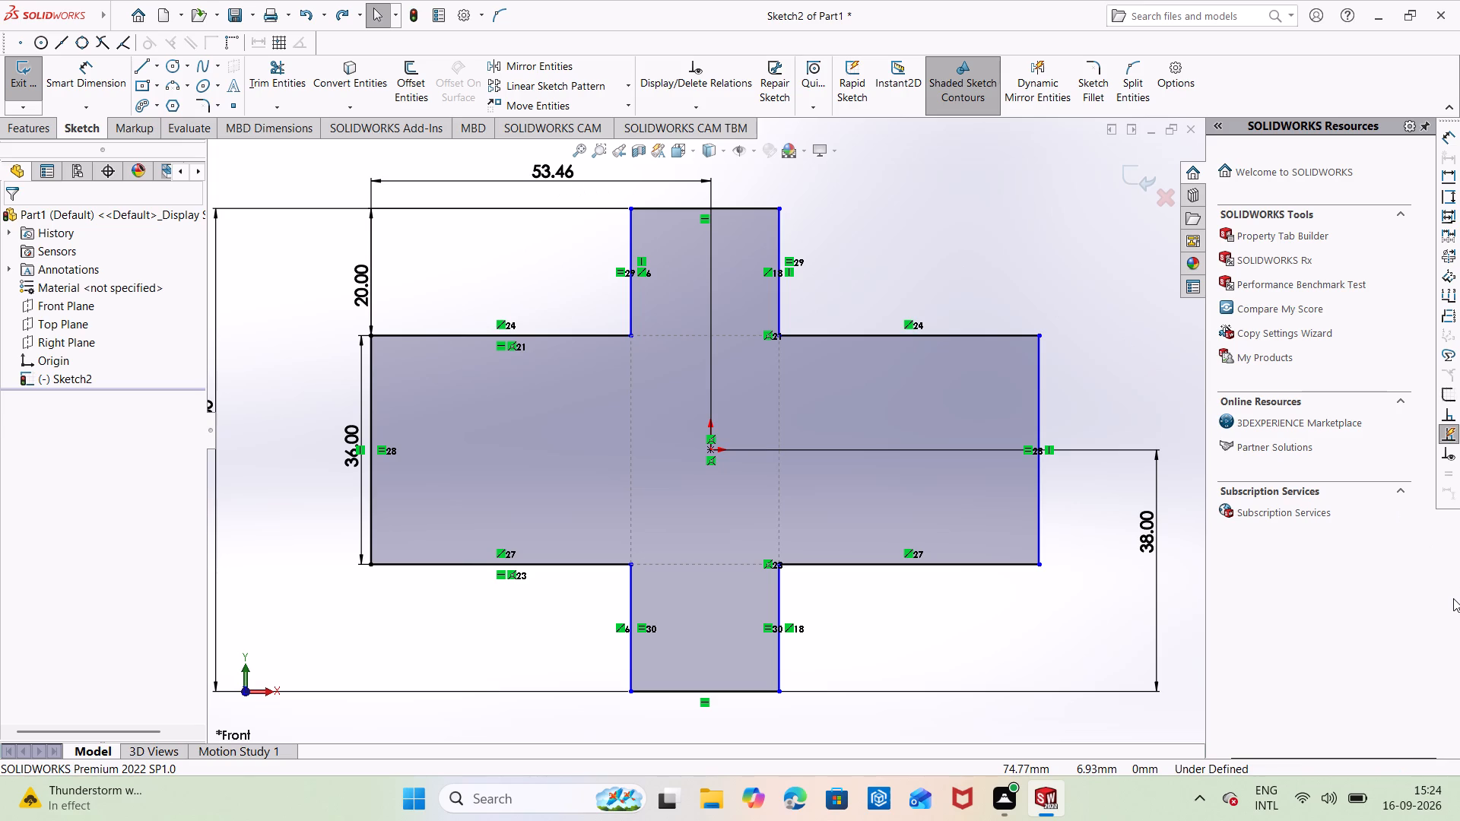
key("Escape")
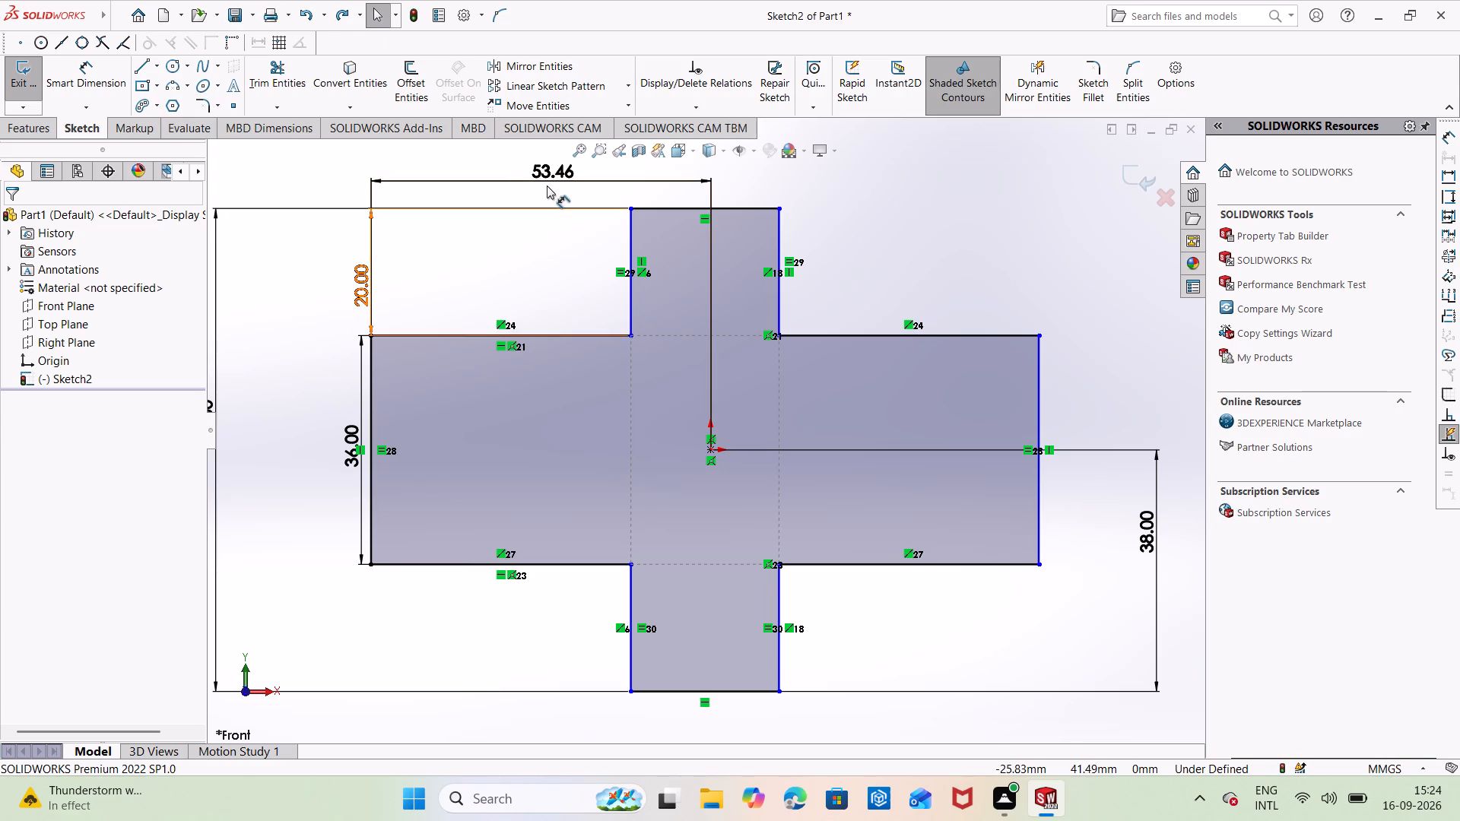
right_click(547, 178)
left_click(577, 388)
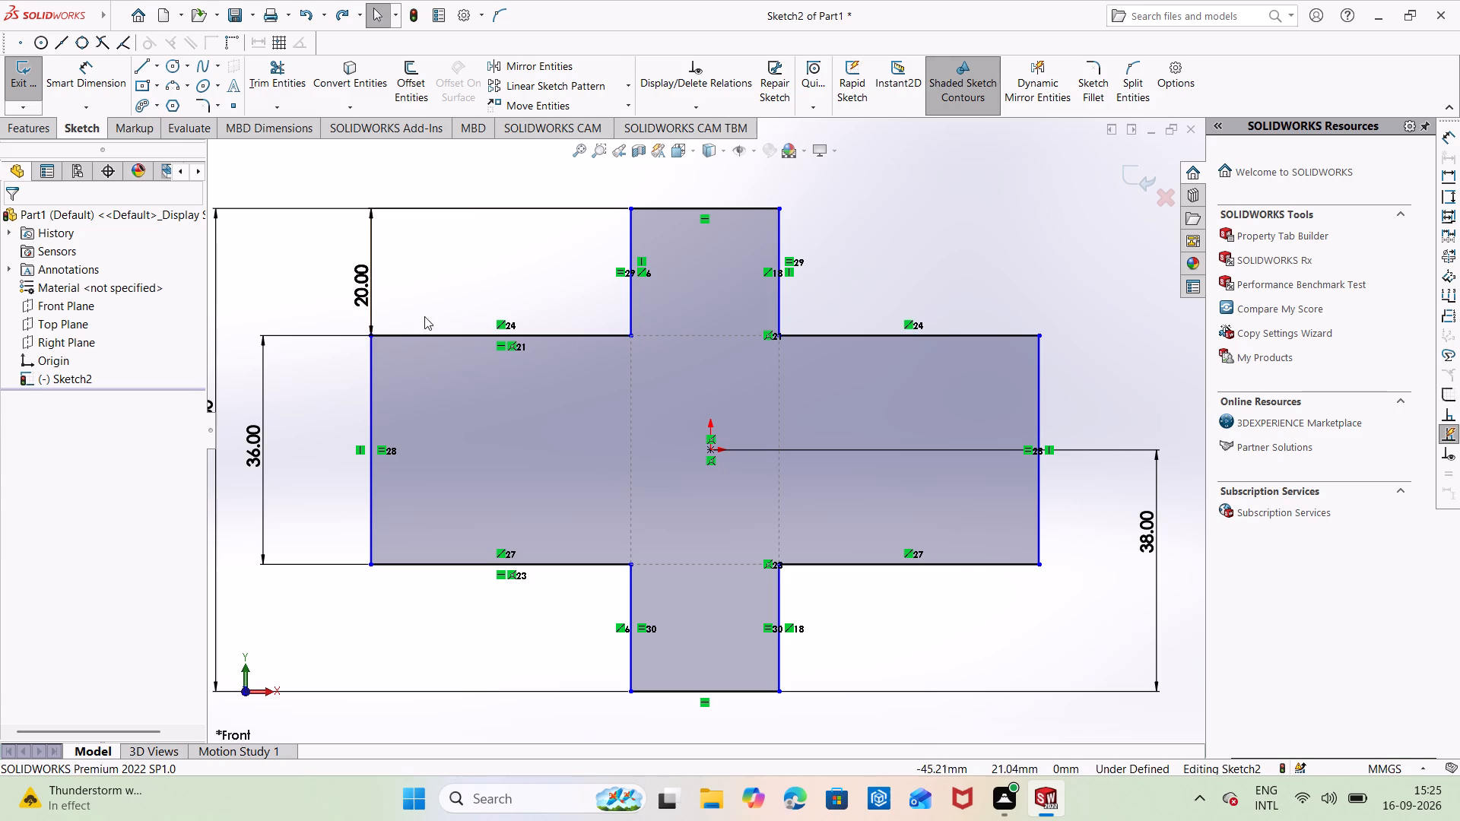
Dimension the cross's overall width between the upper outer corners of the left and right arms as 76 mm.
right_click_drag(424, 314, 459, 185)
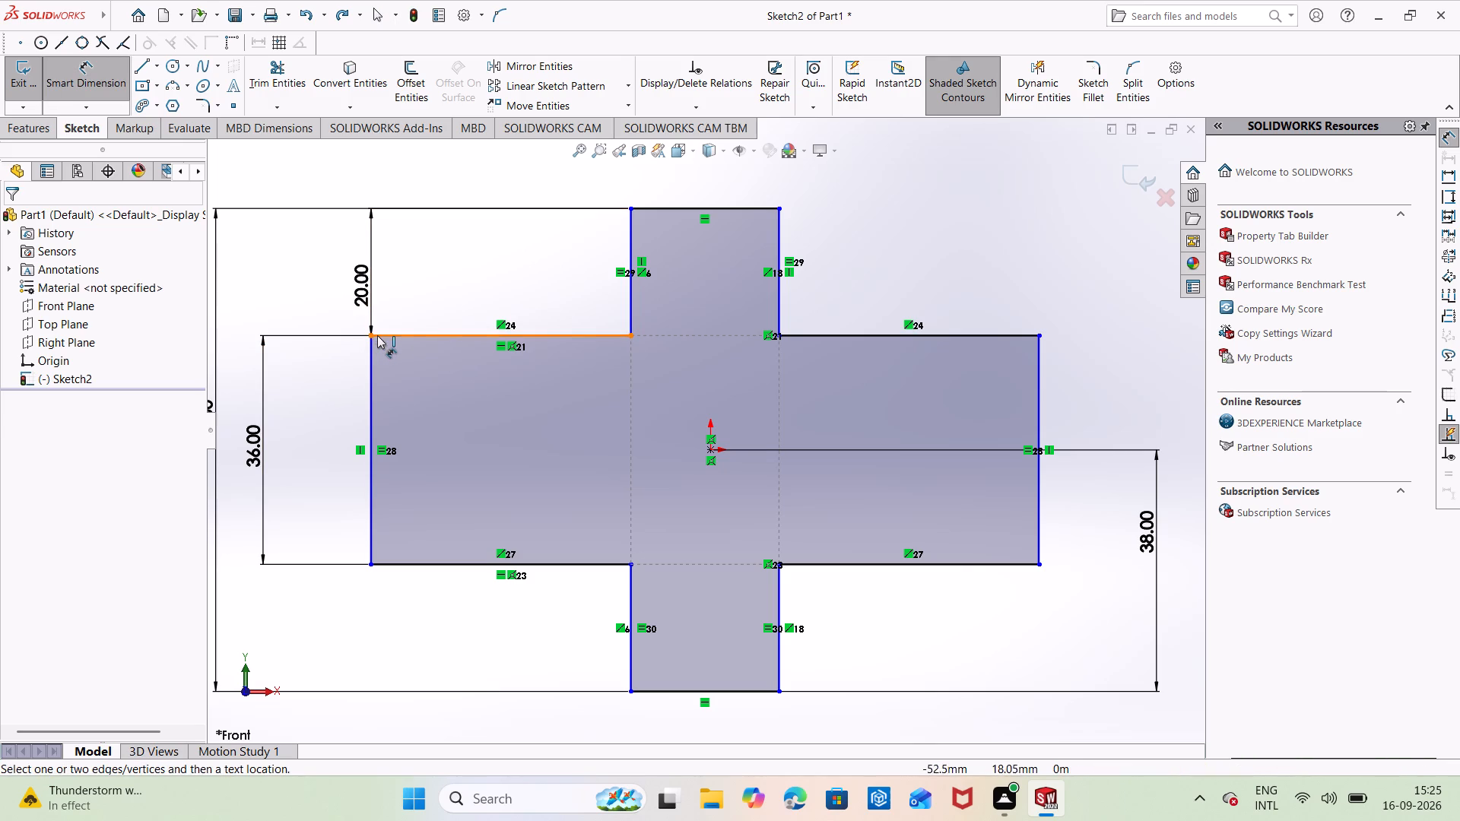
left_click(369, 335)
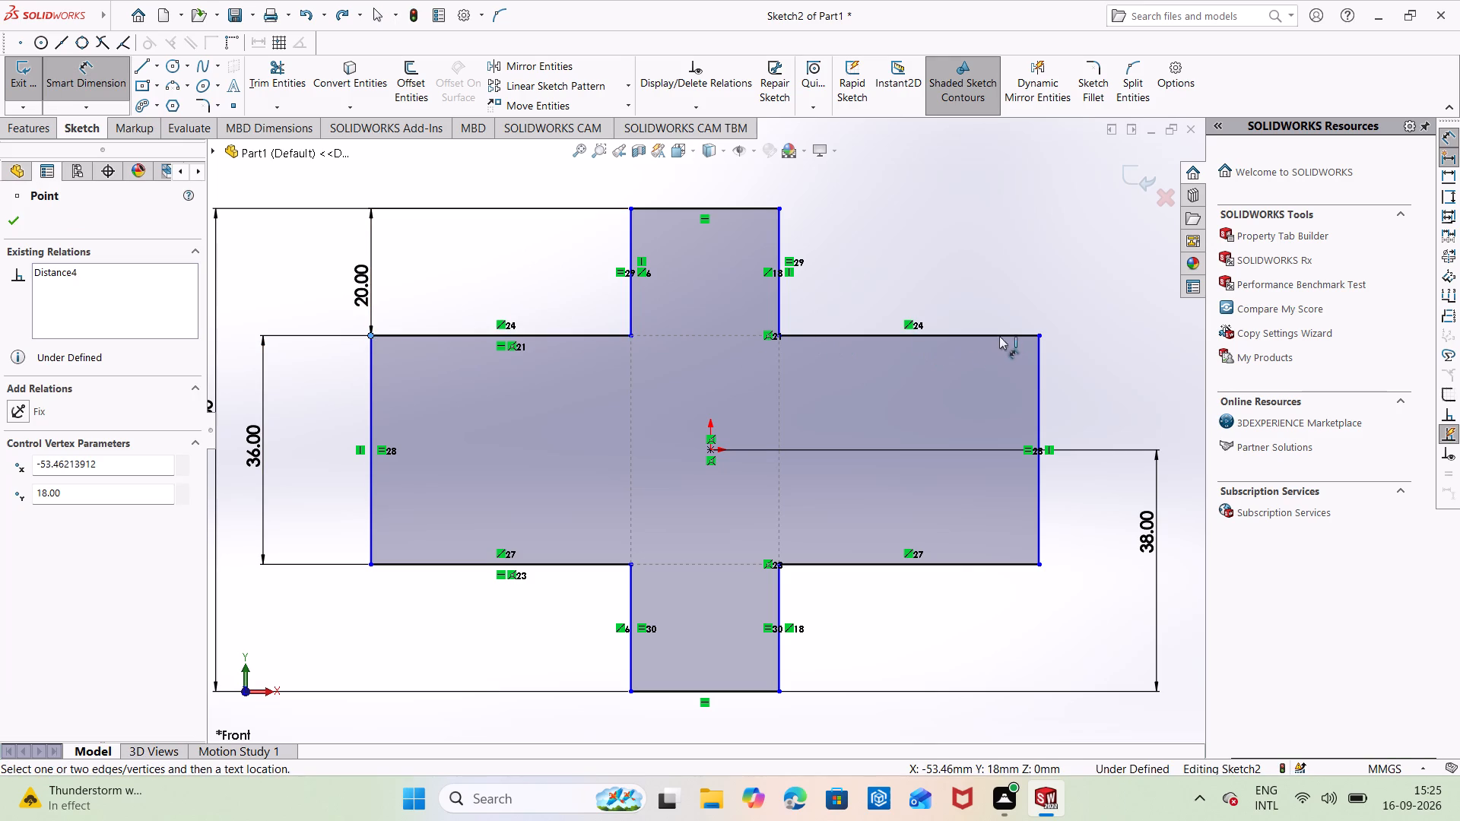
left_click(1039, 334)
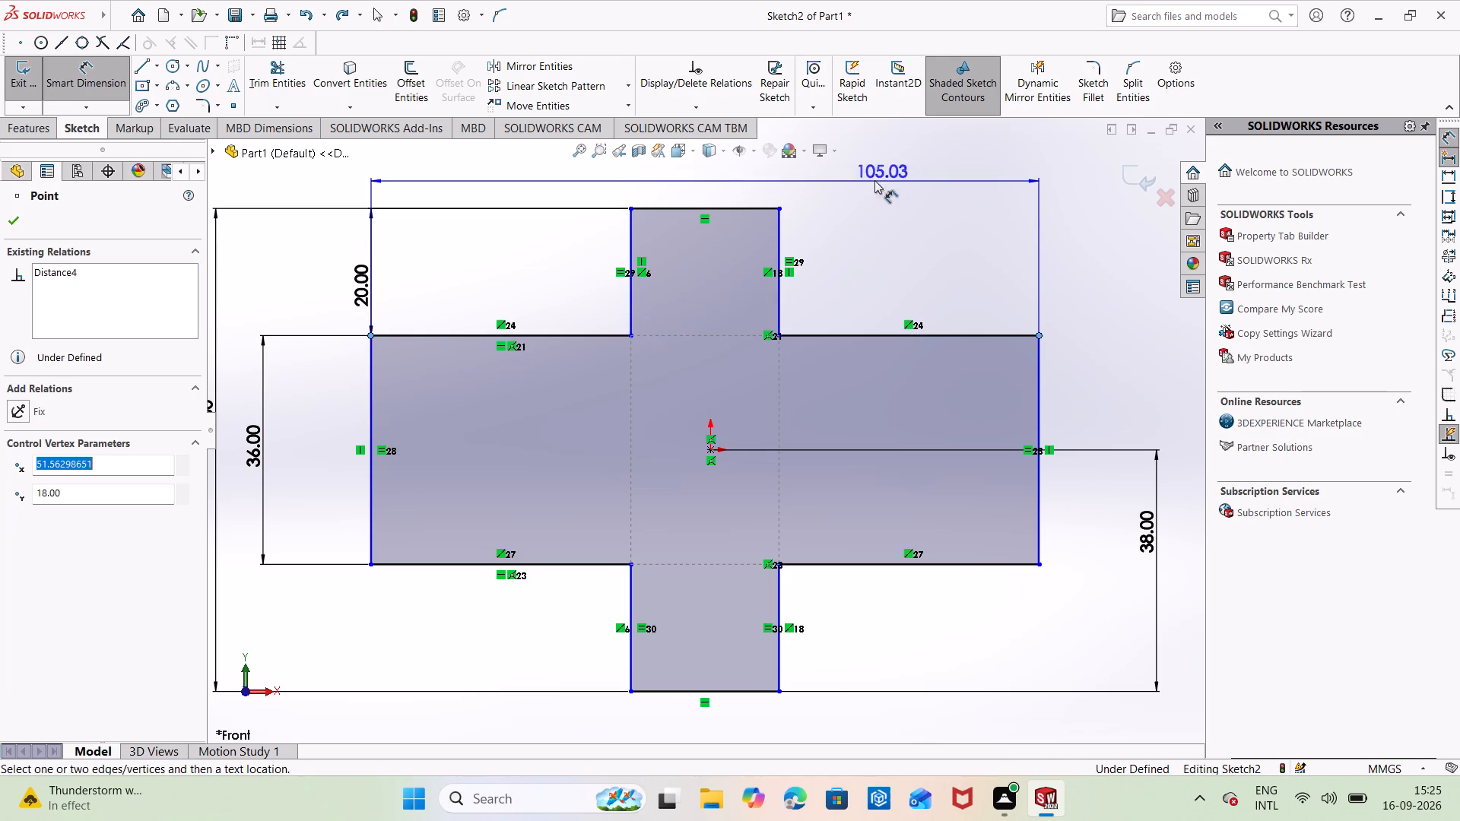
left_click(776, 186)
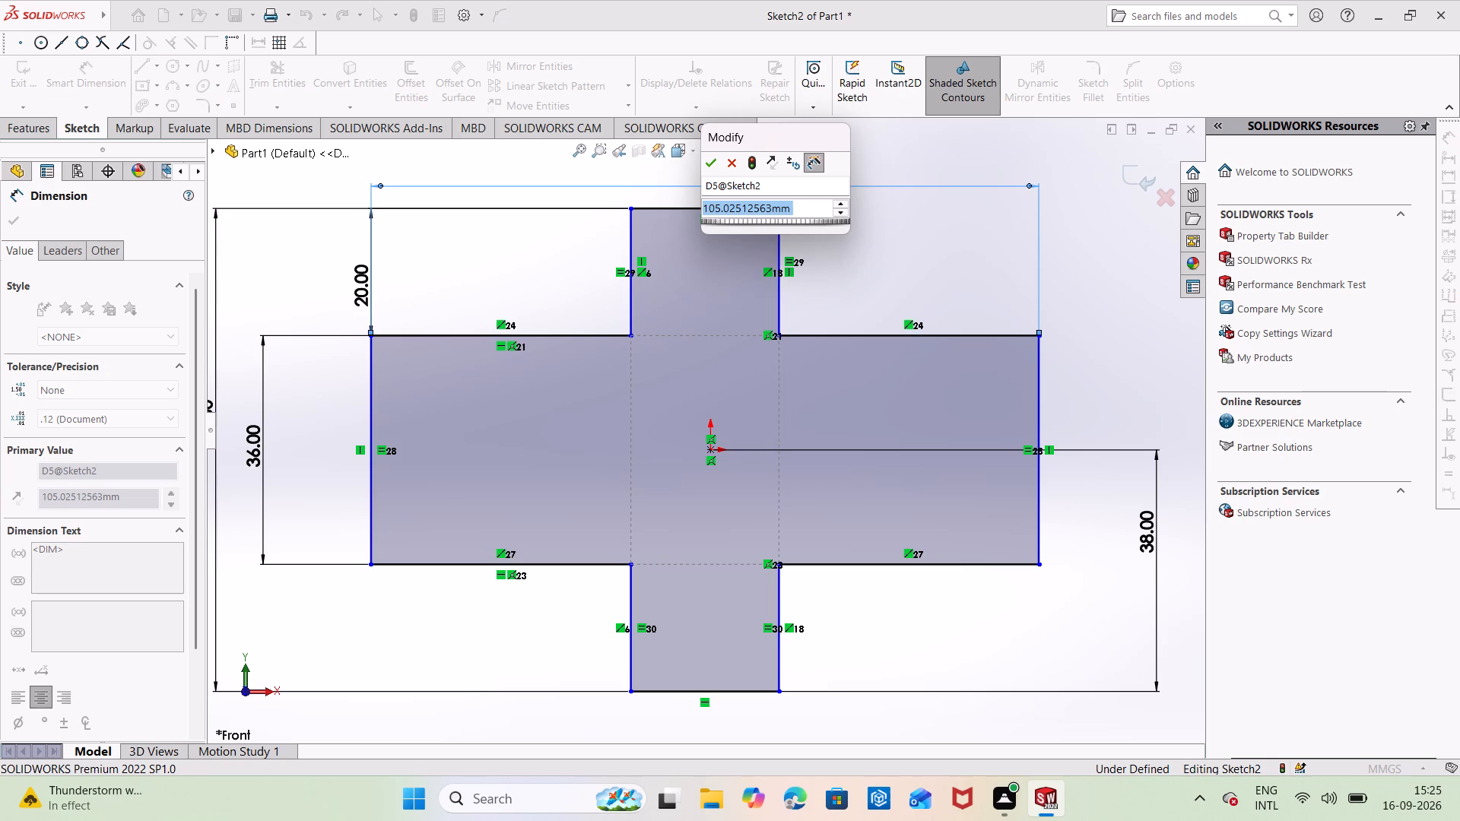
key("BackSpace")
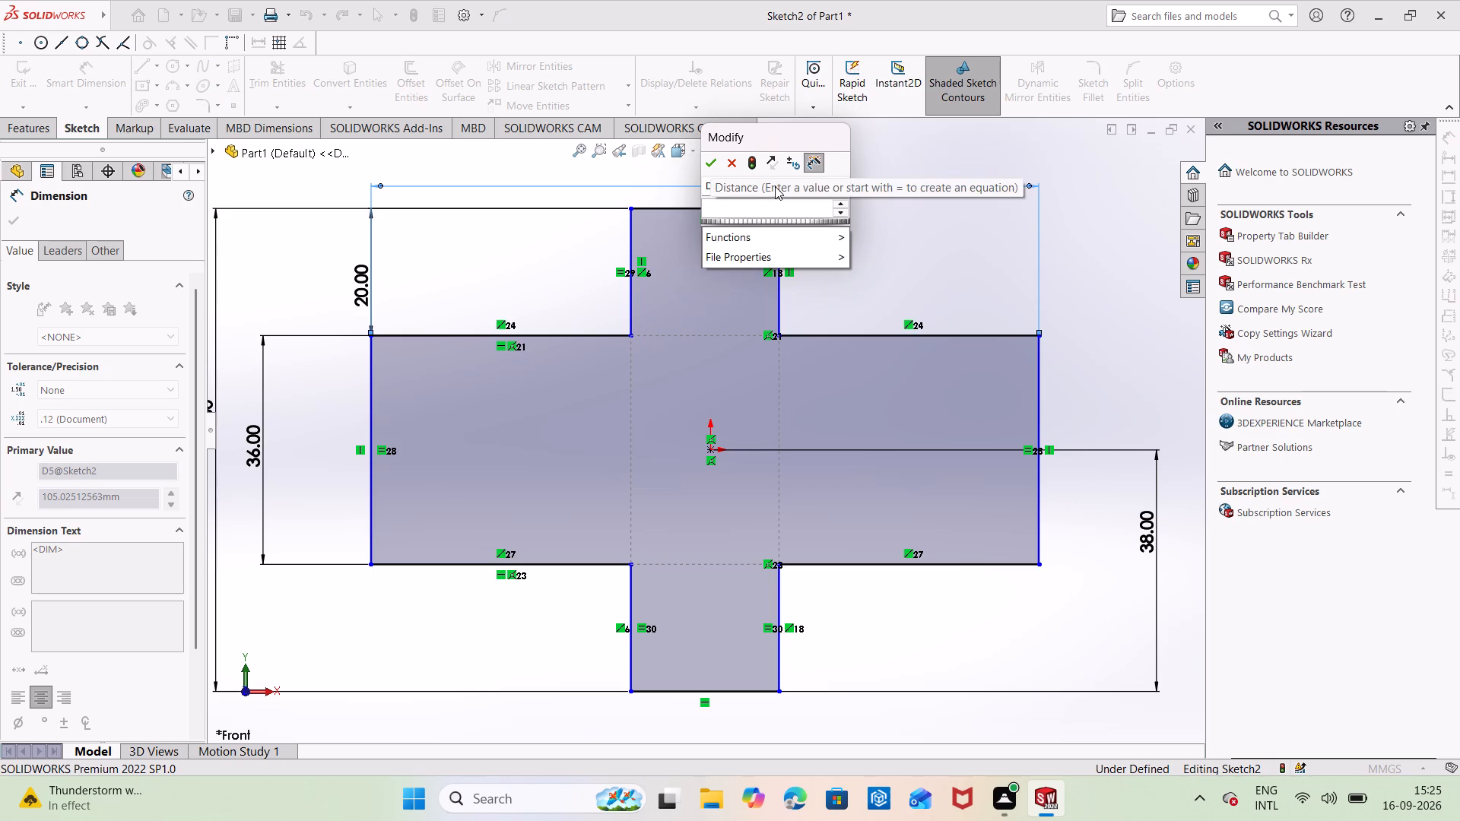
type("76")
key("Return")
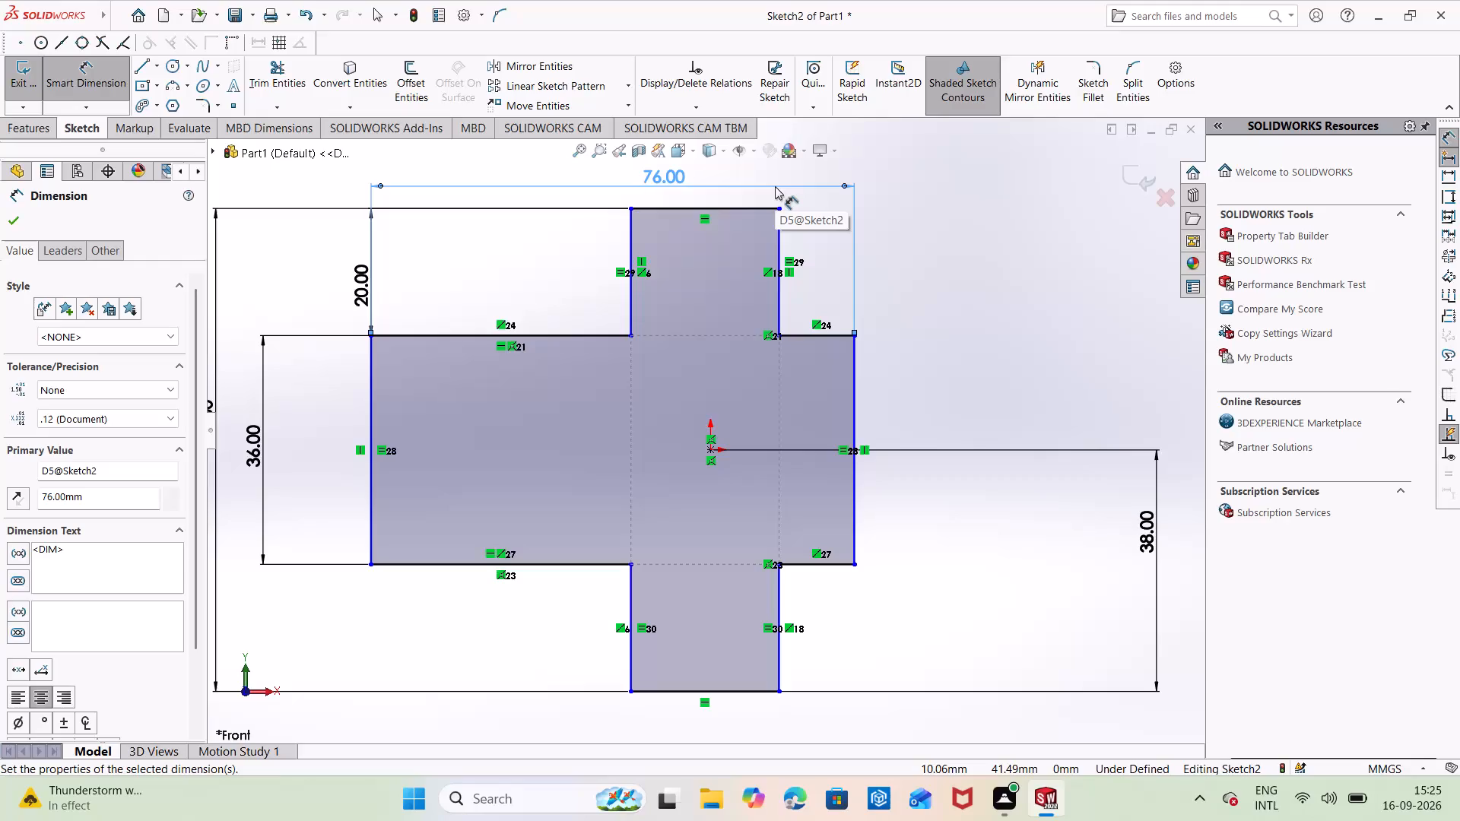
left_click(769, 186)
left_click(923, 189)
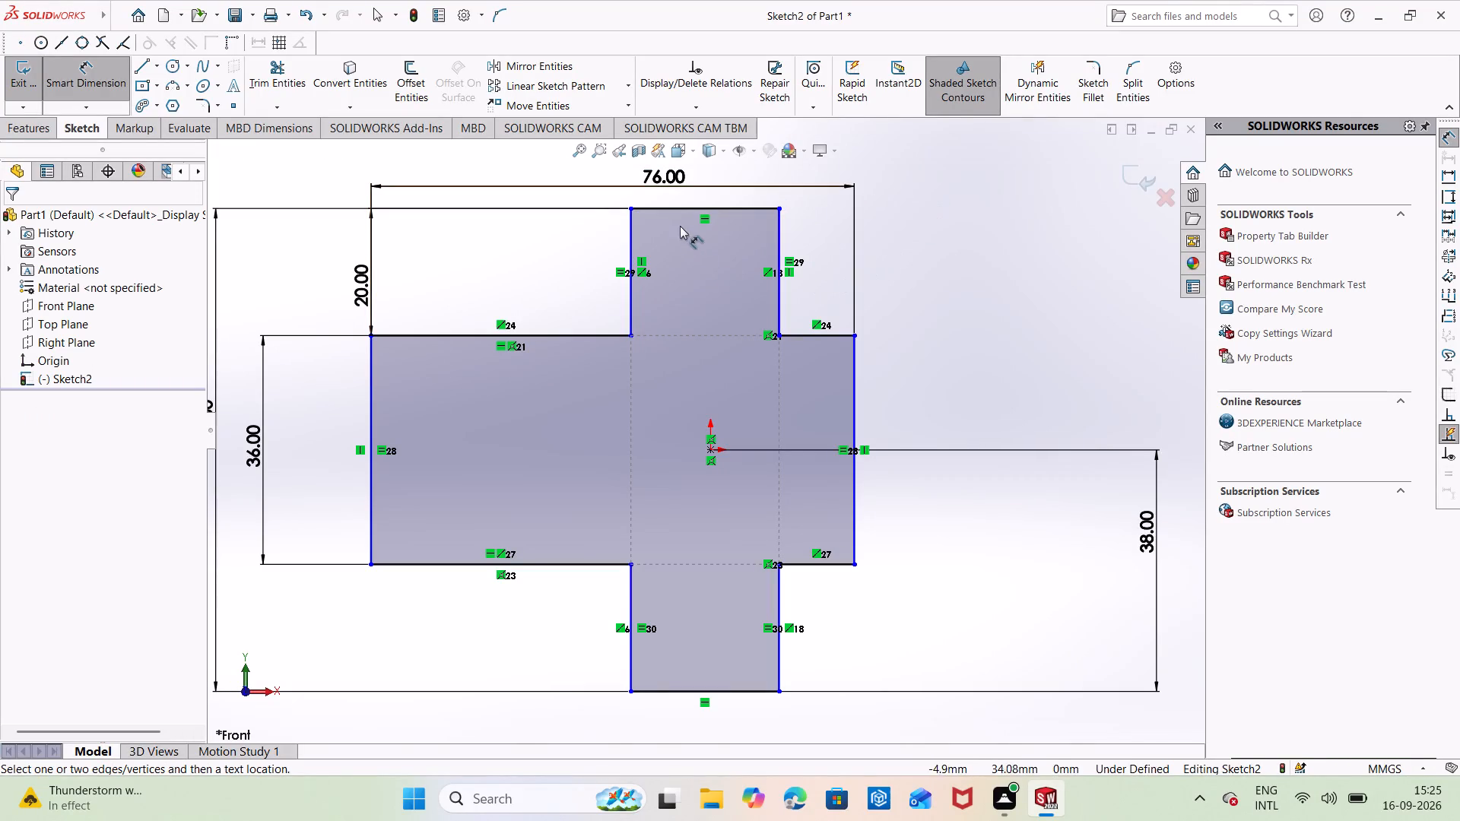
Dimension the horizontal distance from the origin to the right arm's end edge as 36 mm.
left_click(708, 450)
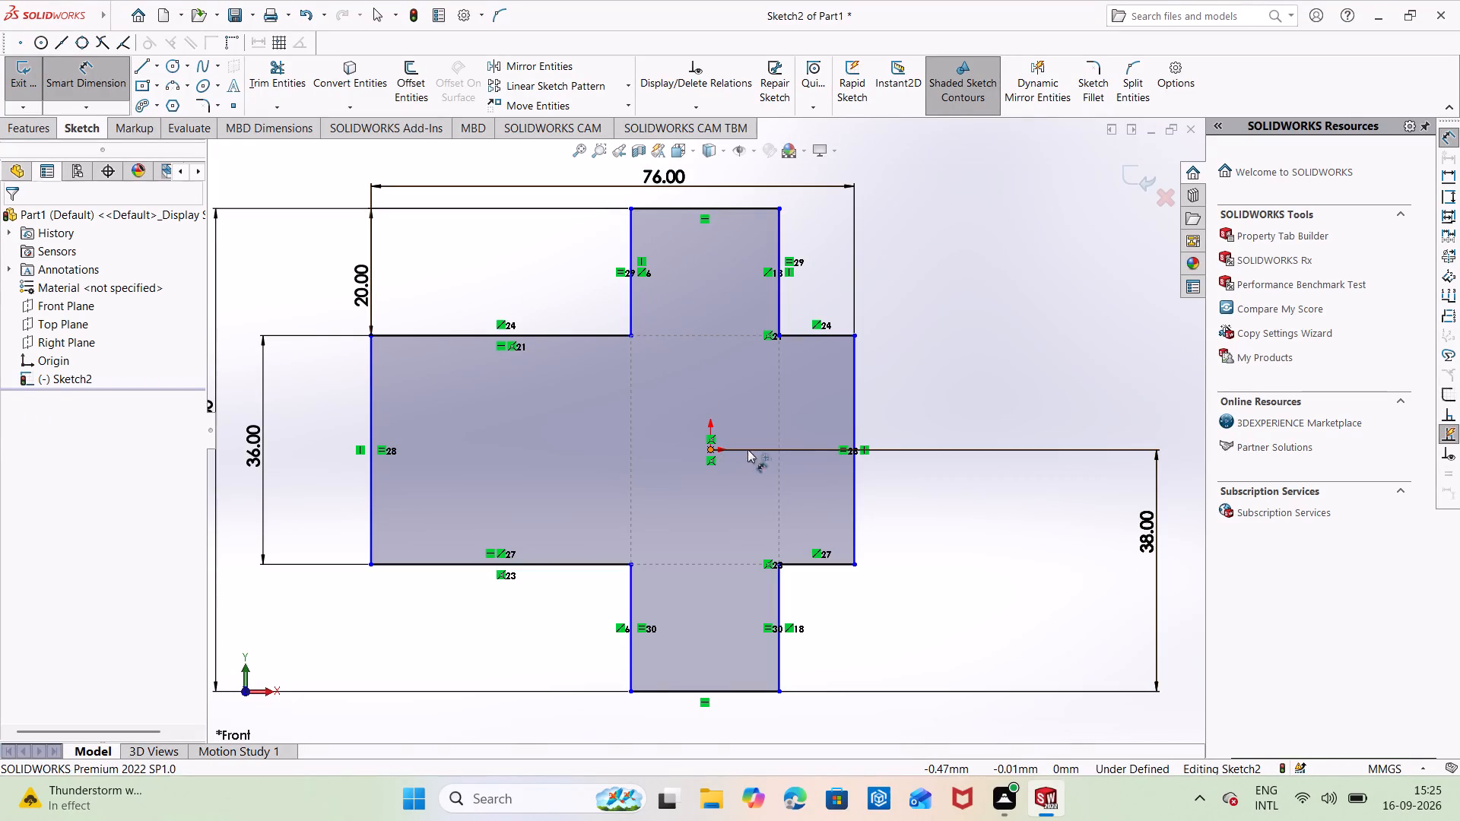
left_click(854, 422)
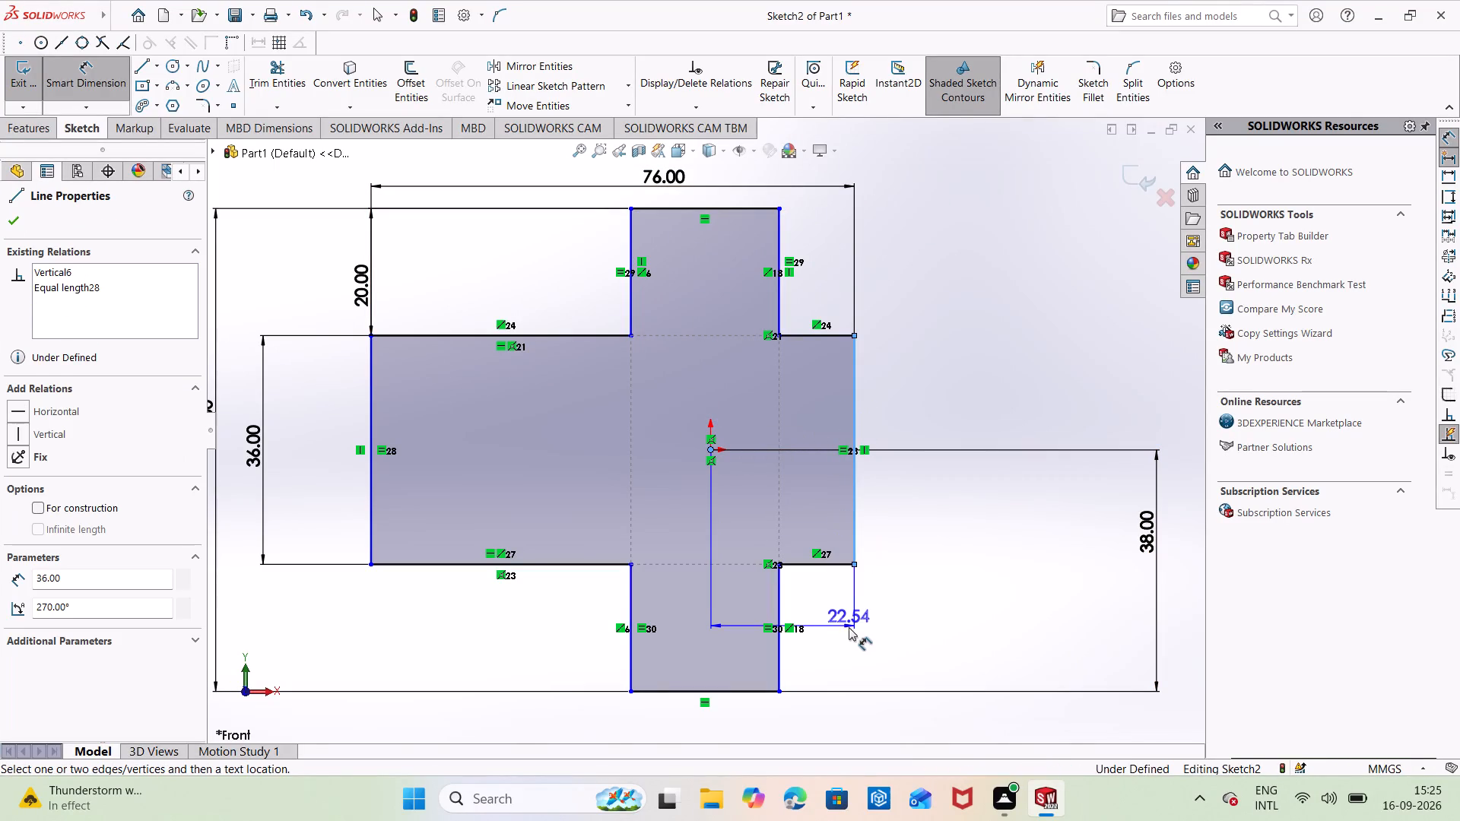
left_click(853, 632)
key("BackSpace")
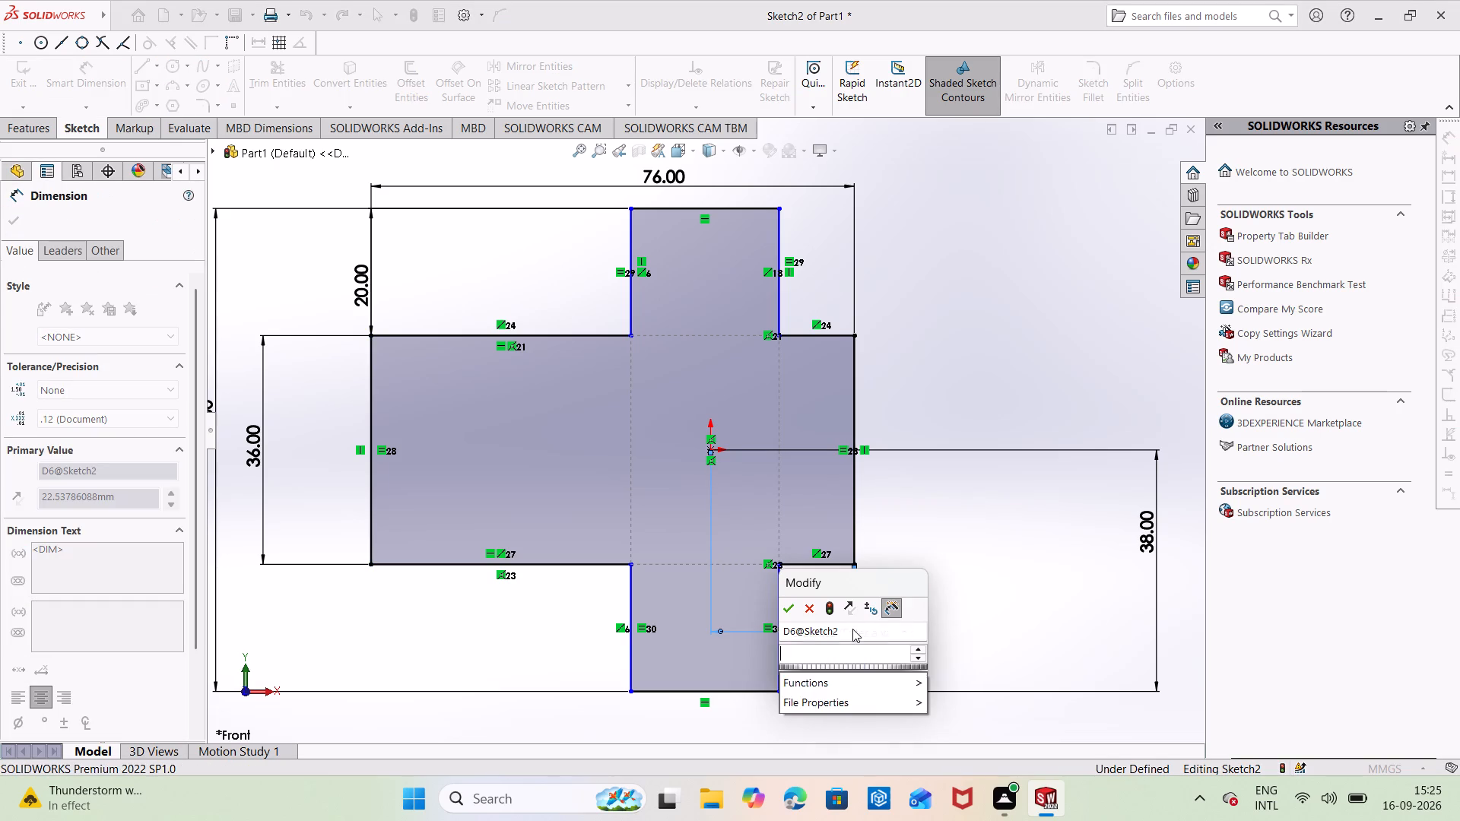
type("36")
key("Return")
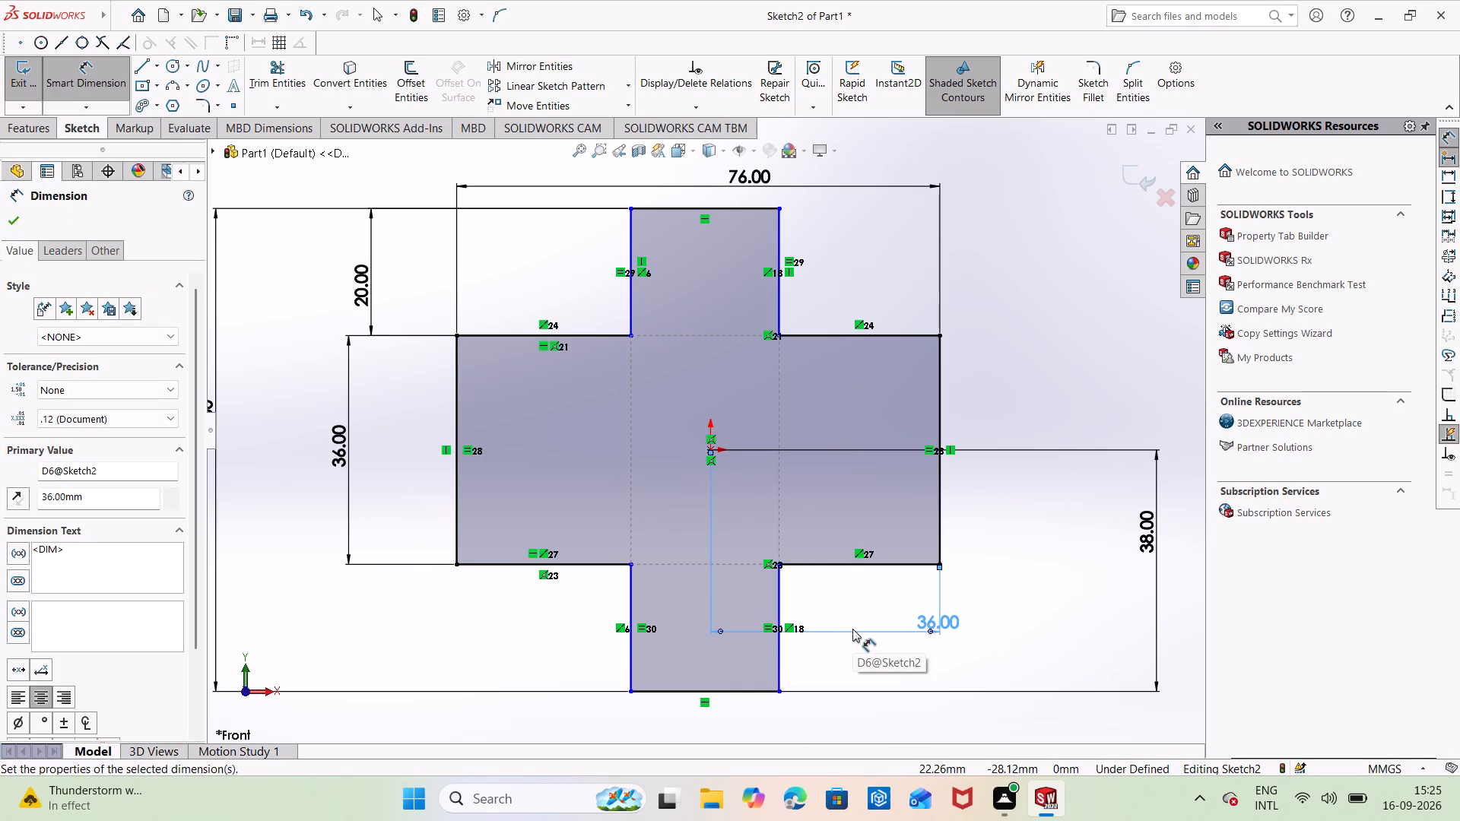
left_click(995, 277)
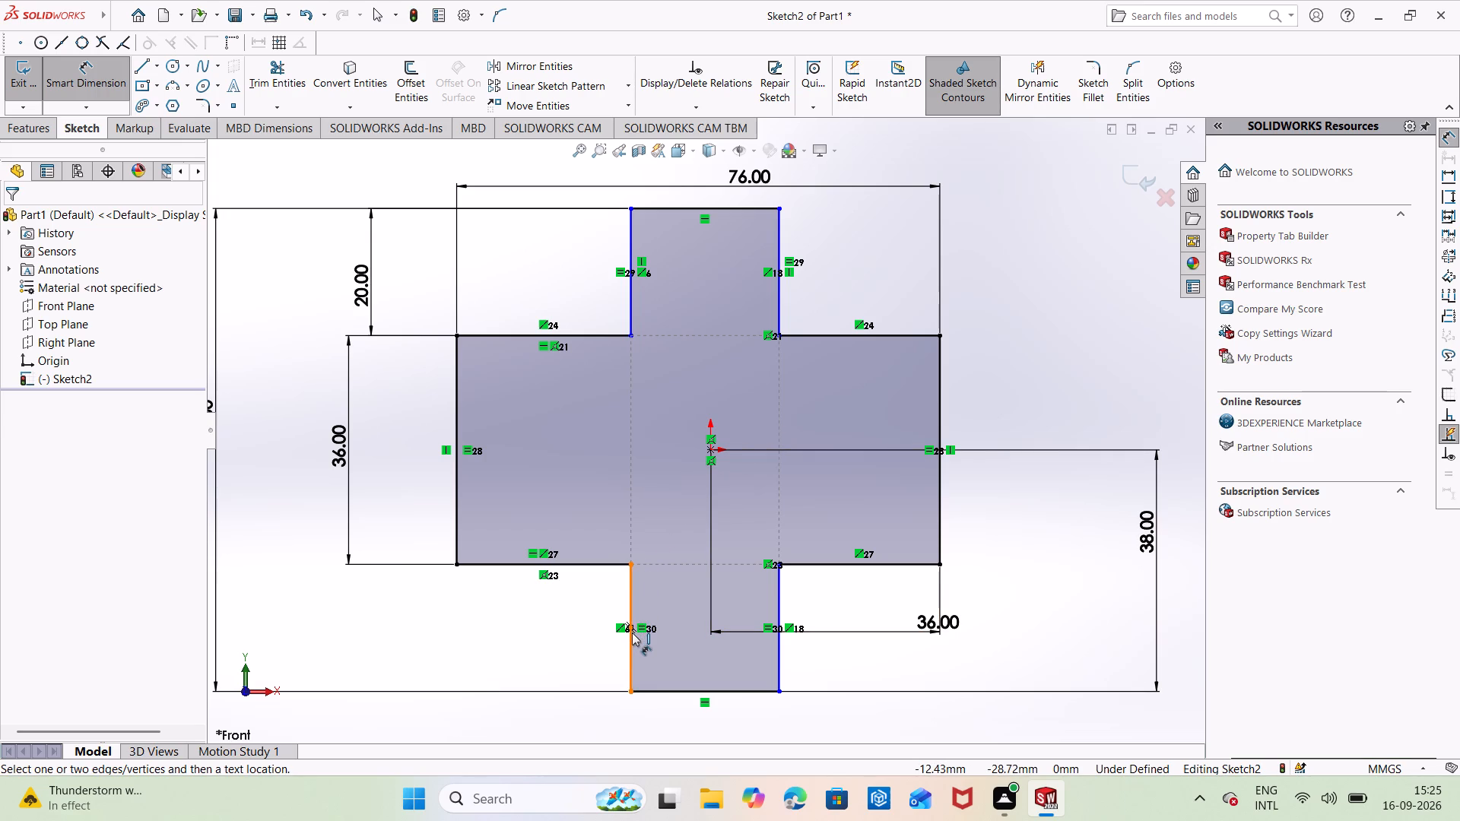
key("Escape")
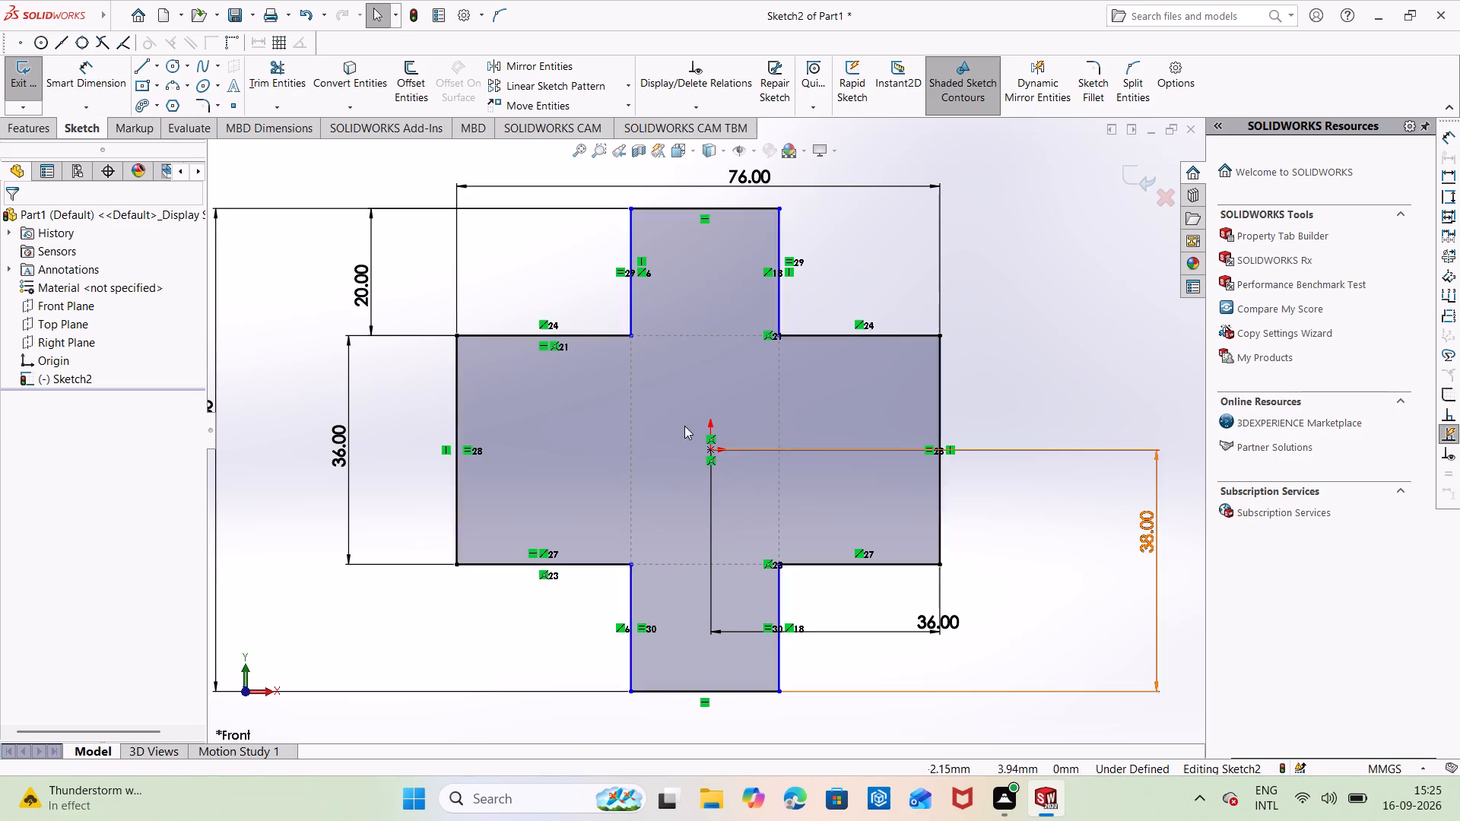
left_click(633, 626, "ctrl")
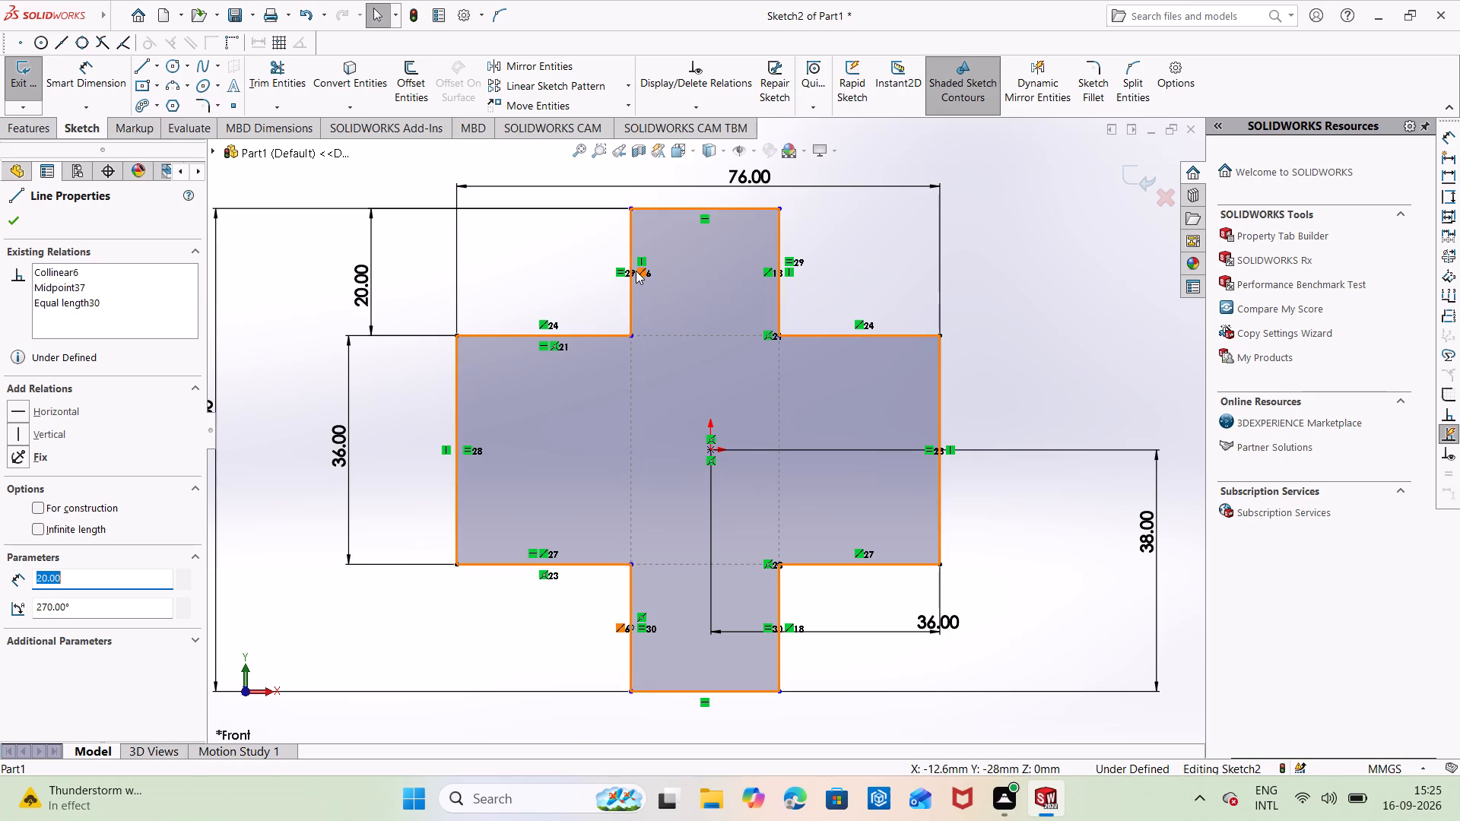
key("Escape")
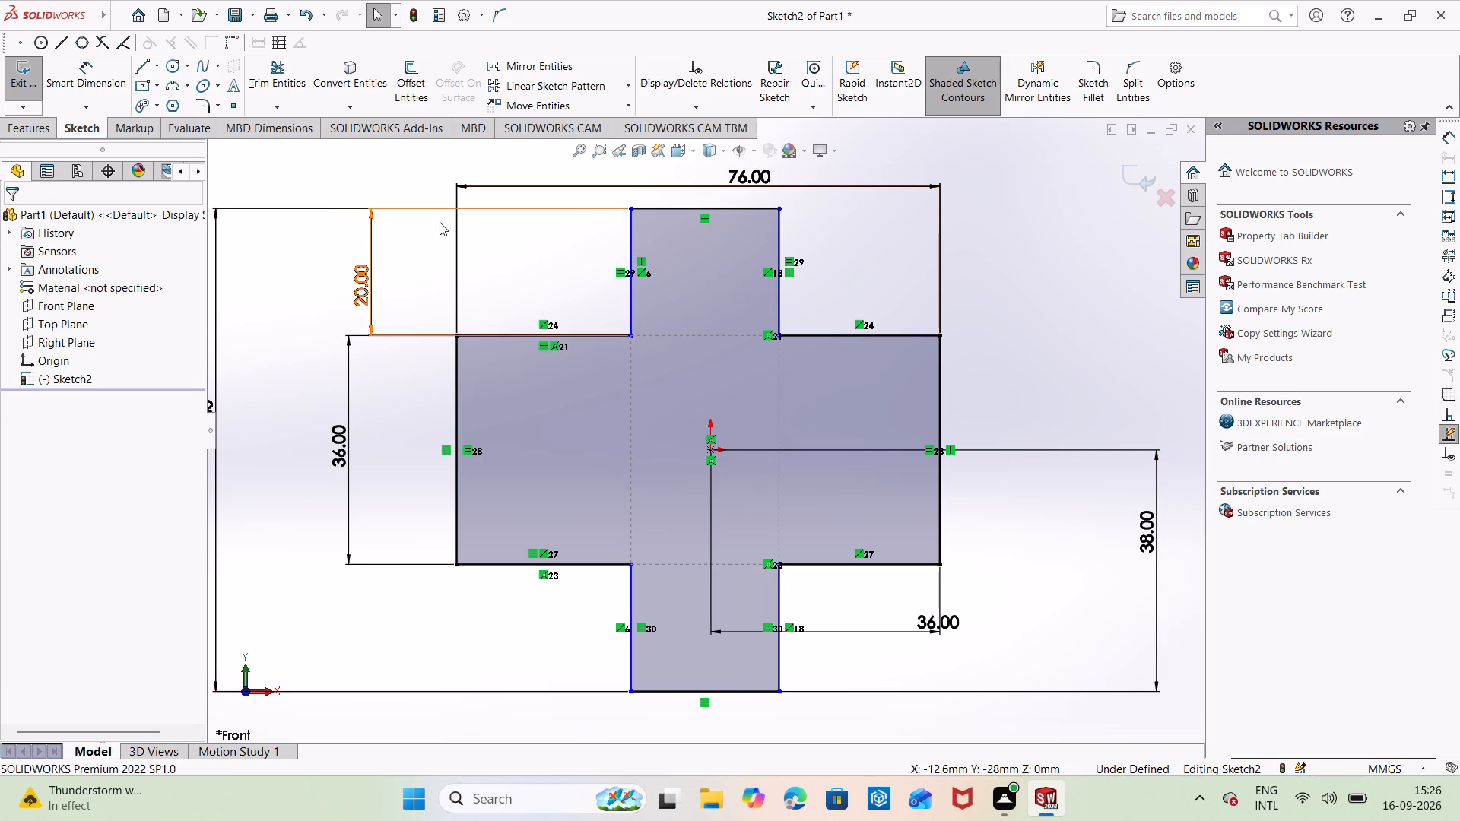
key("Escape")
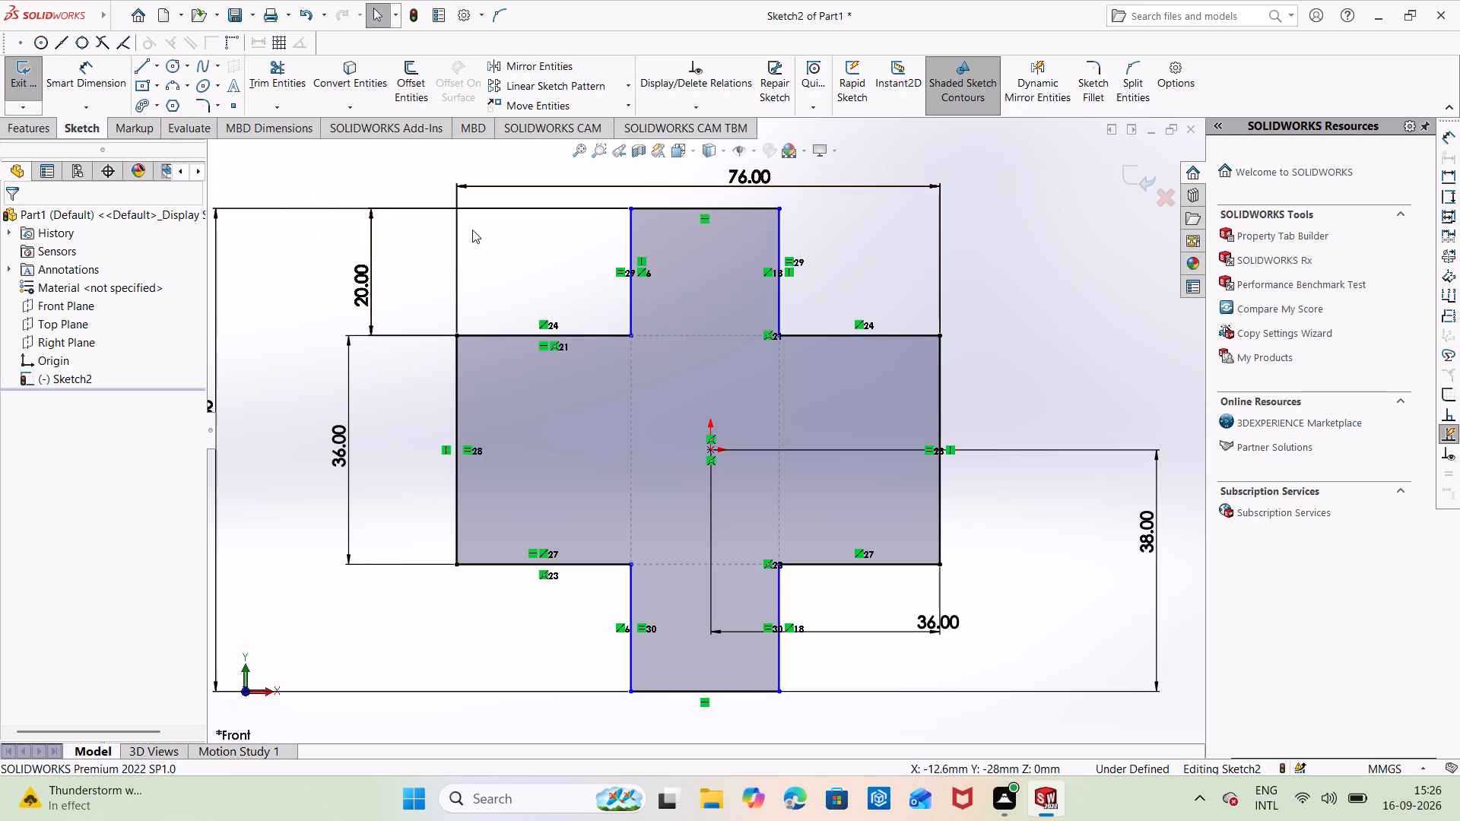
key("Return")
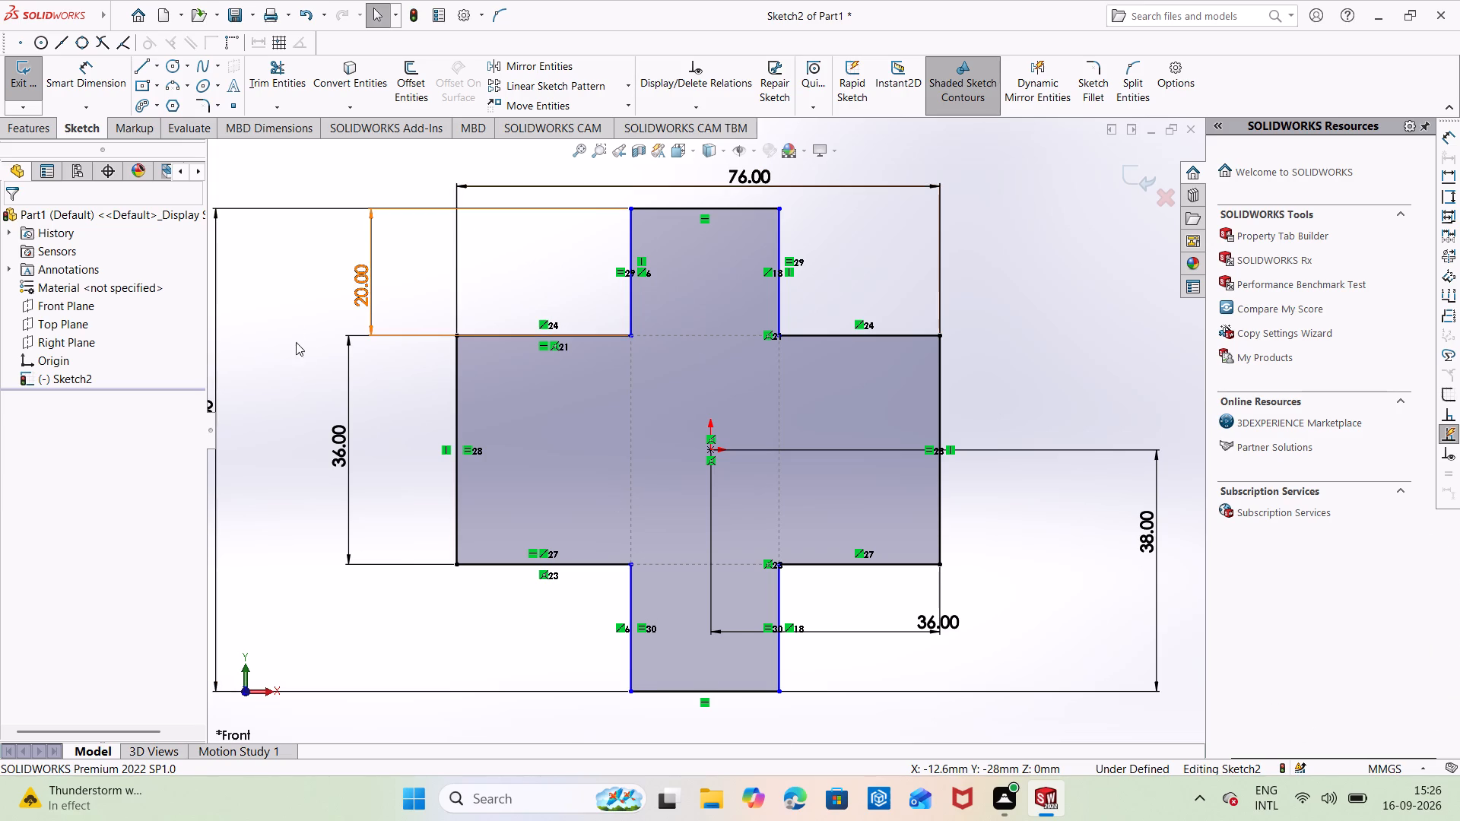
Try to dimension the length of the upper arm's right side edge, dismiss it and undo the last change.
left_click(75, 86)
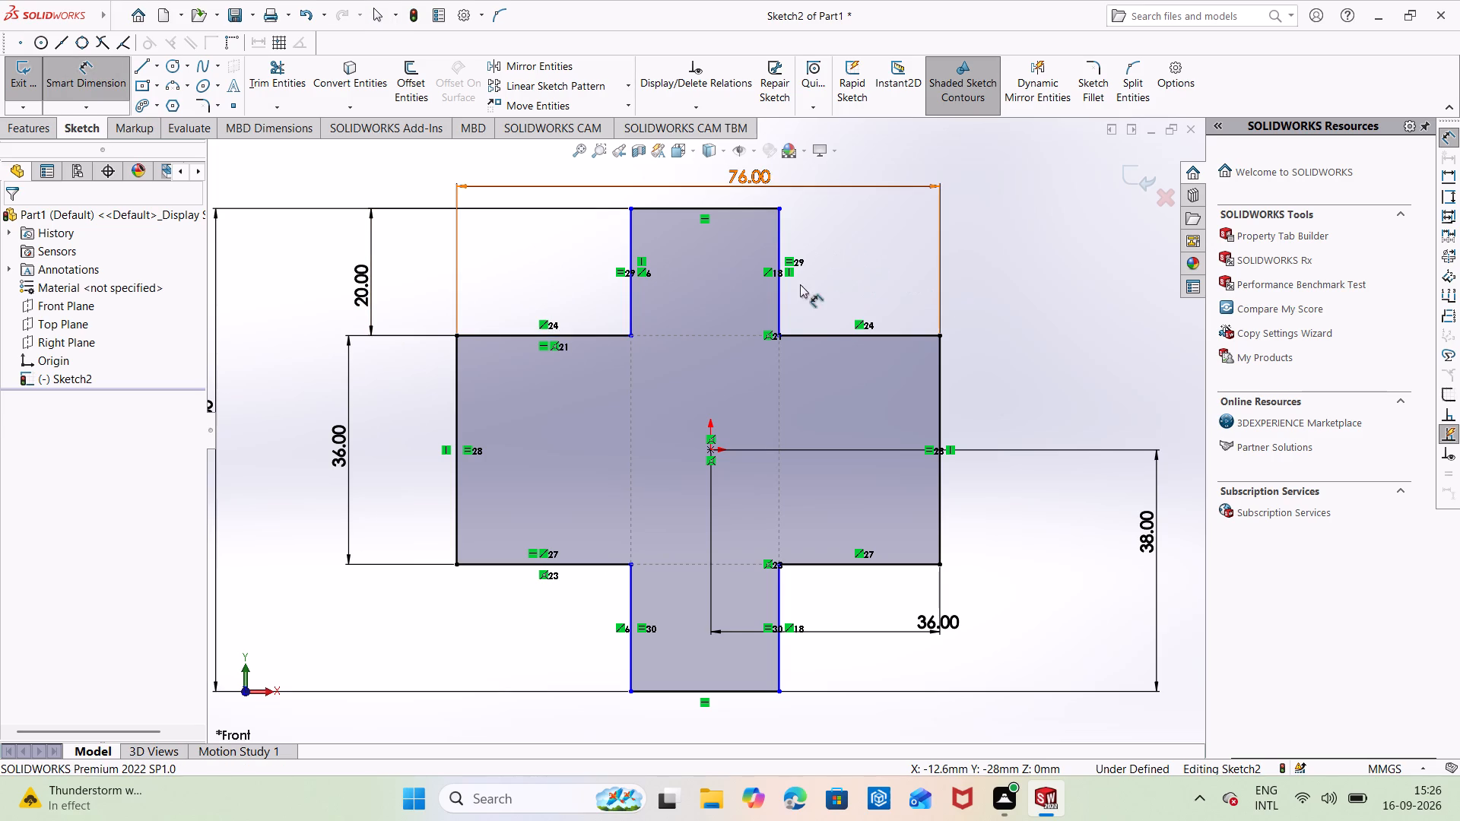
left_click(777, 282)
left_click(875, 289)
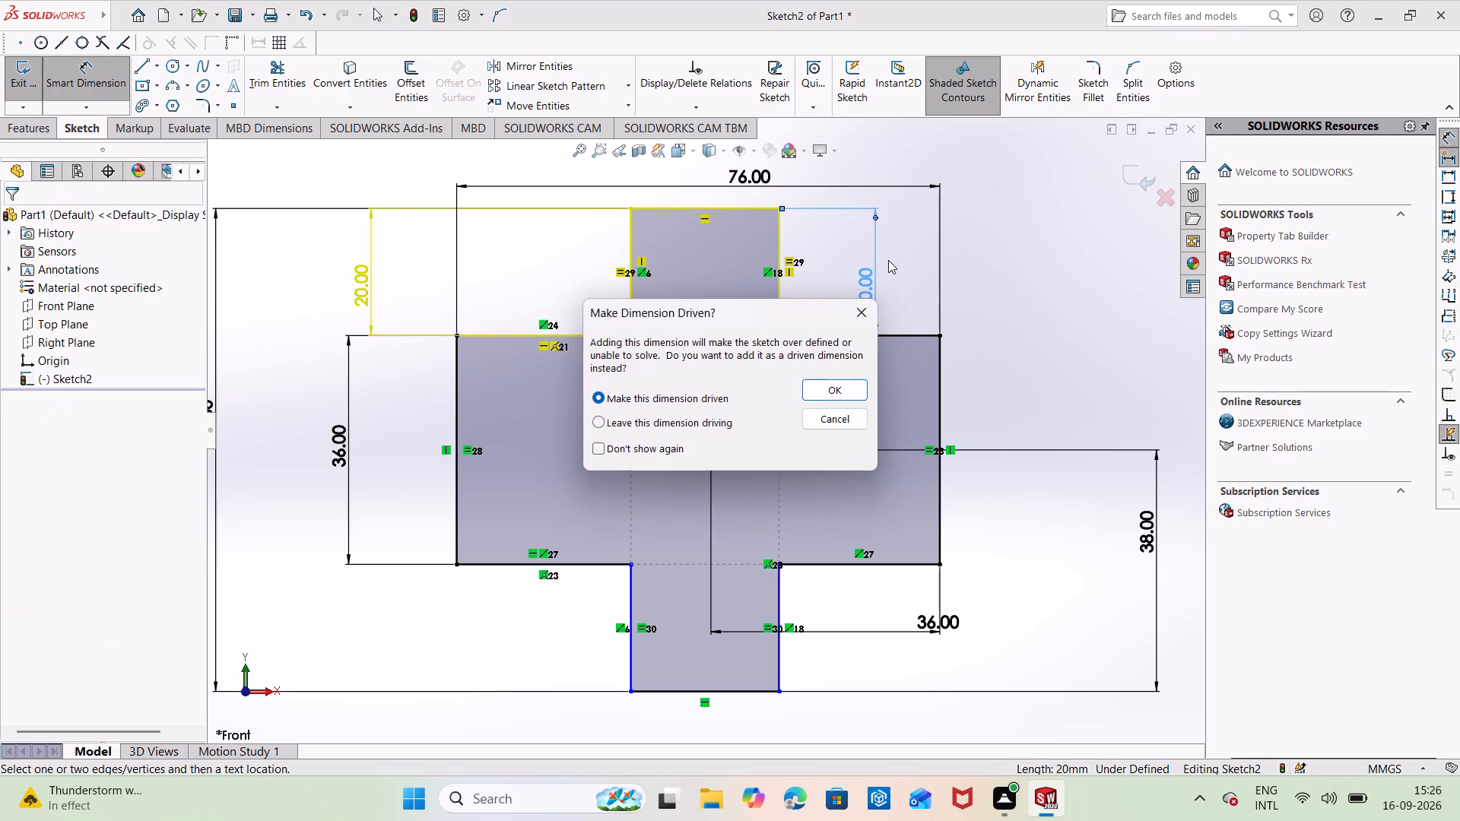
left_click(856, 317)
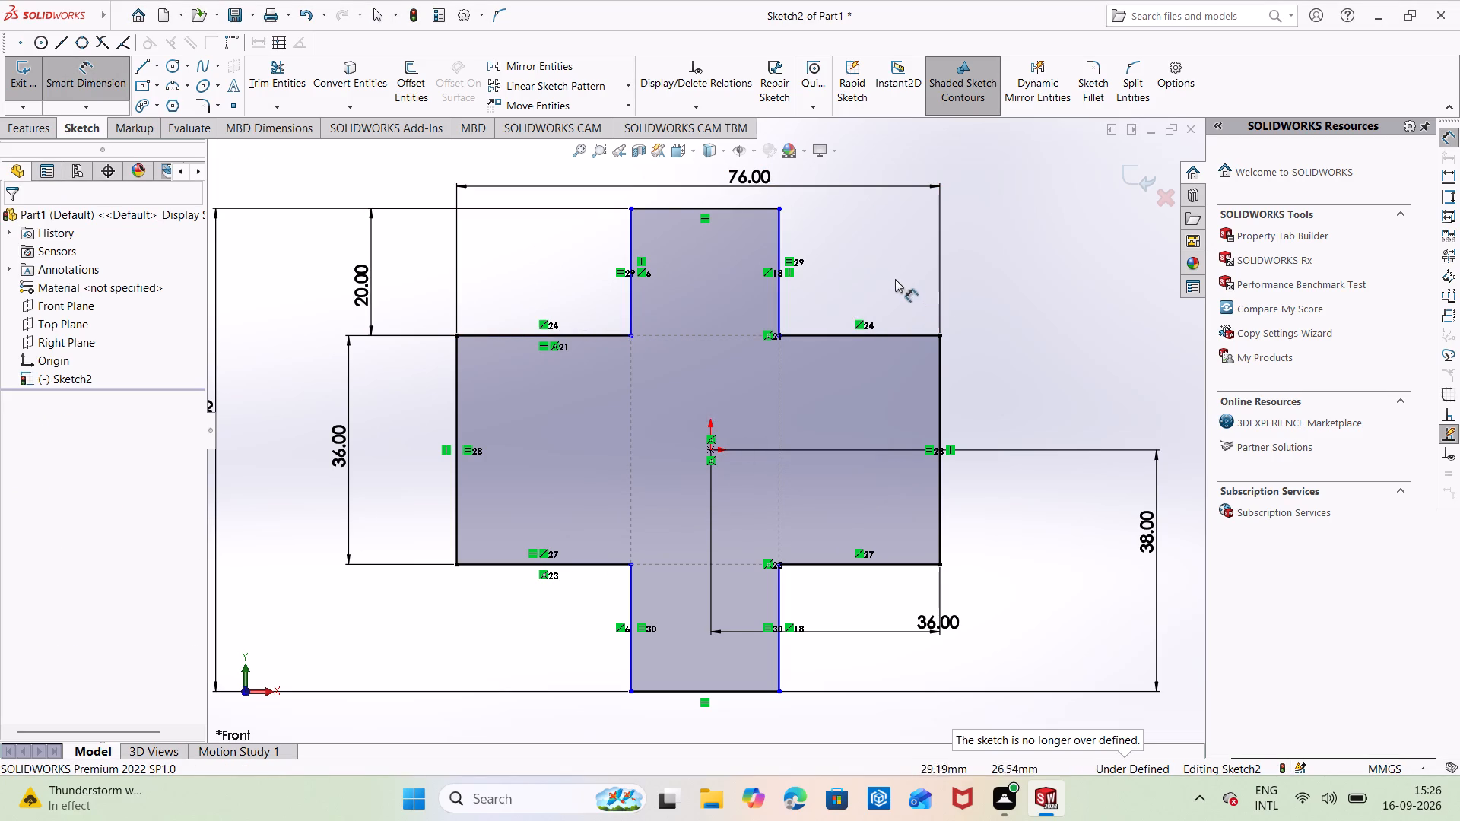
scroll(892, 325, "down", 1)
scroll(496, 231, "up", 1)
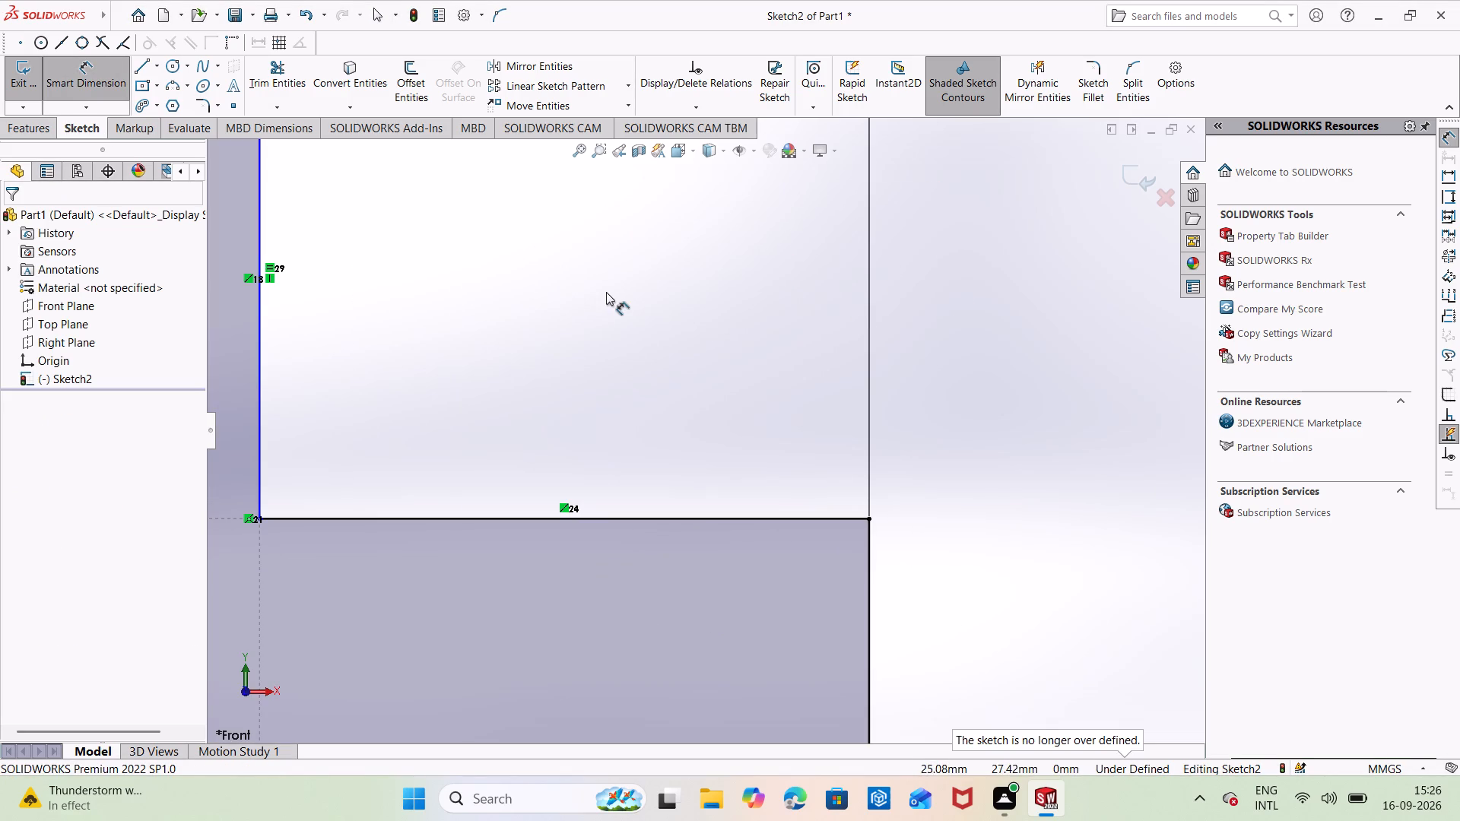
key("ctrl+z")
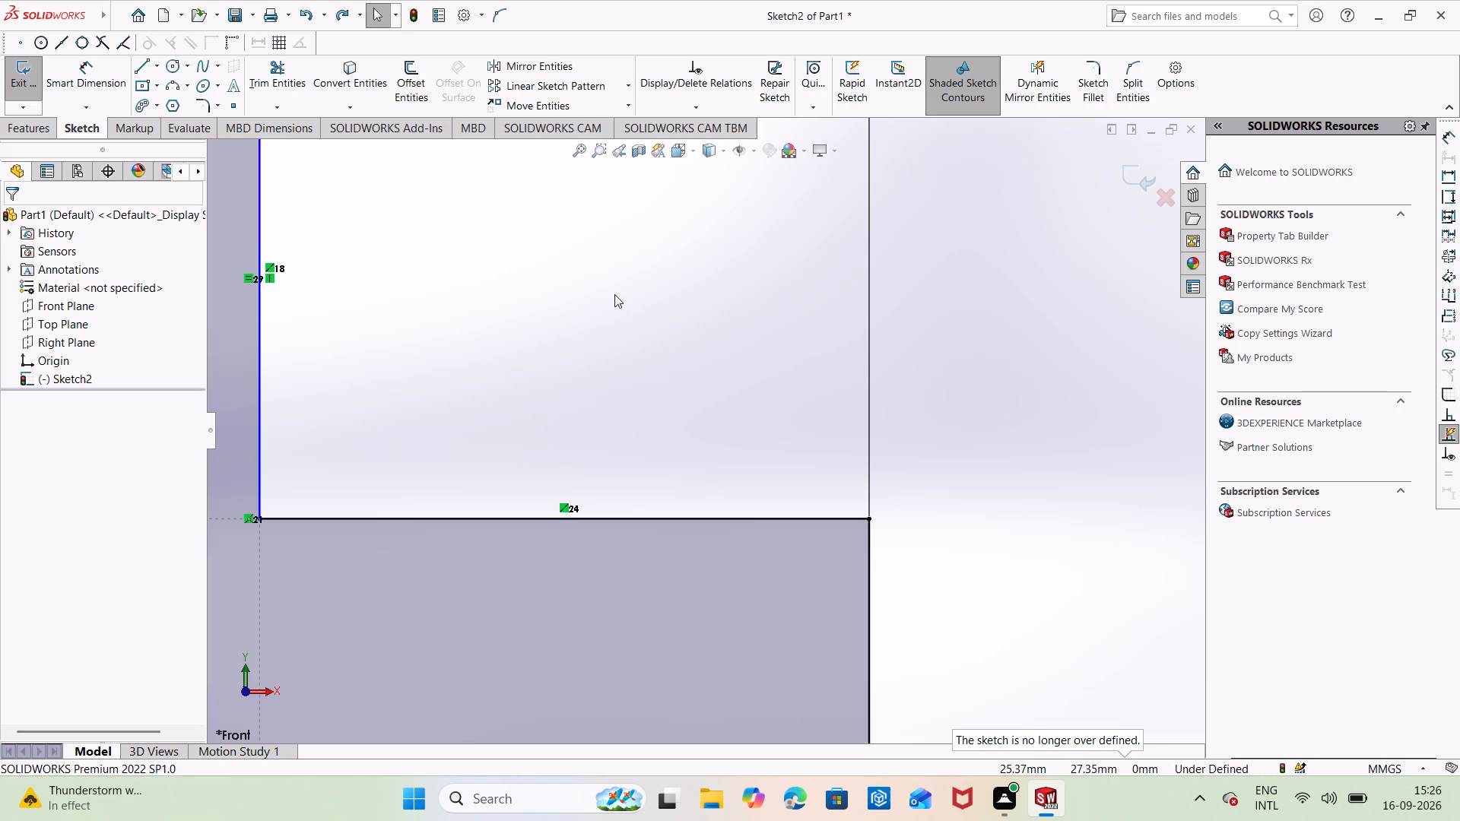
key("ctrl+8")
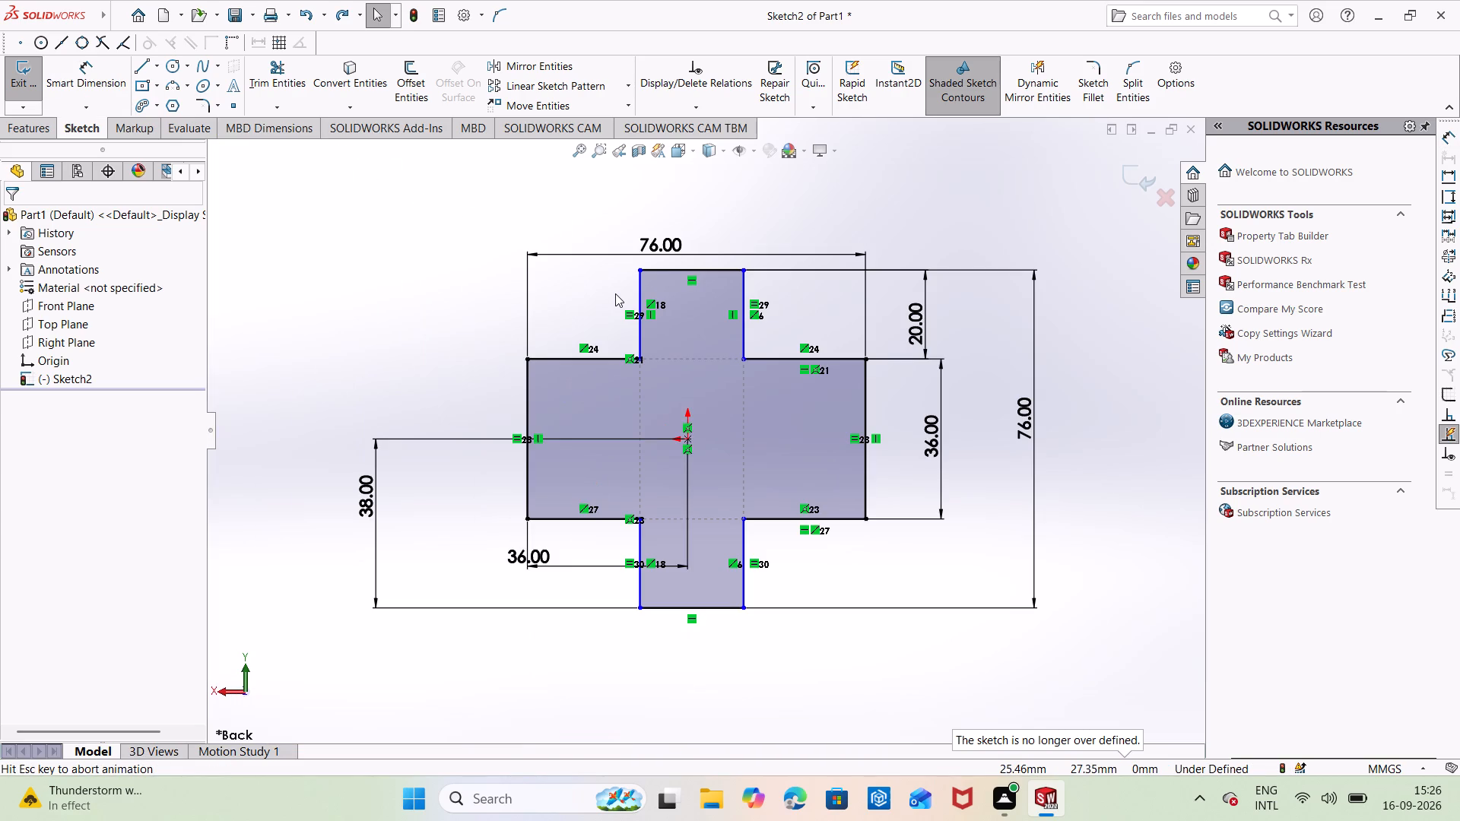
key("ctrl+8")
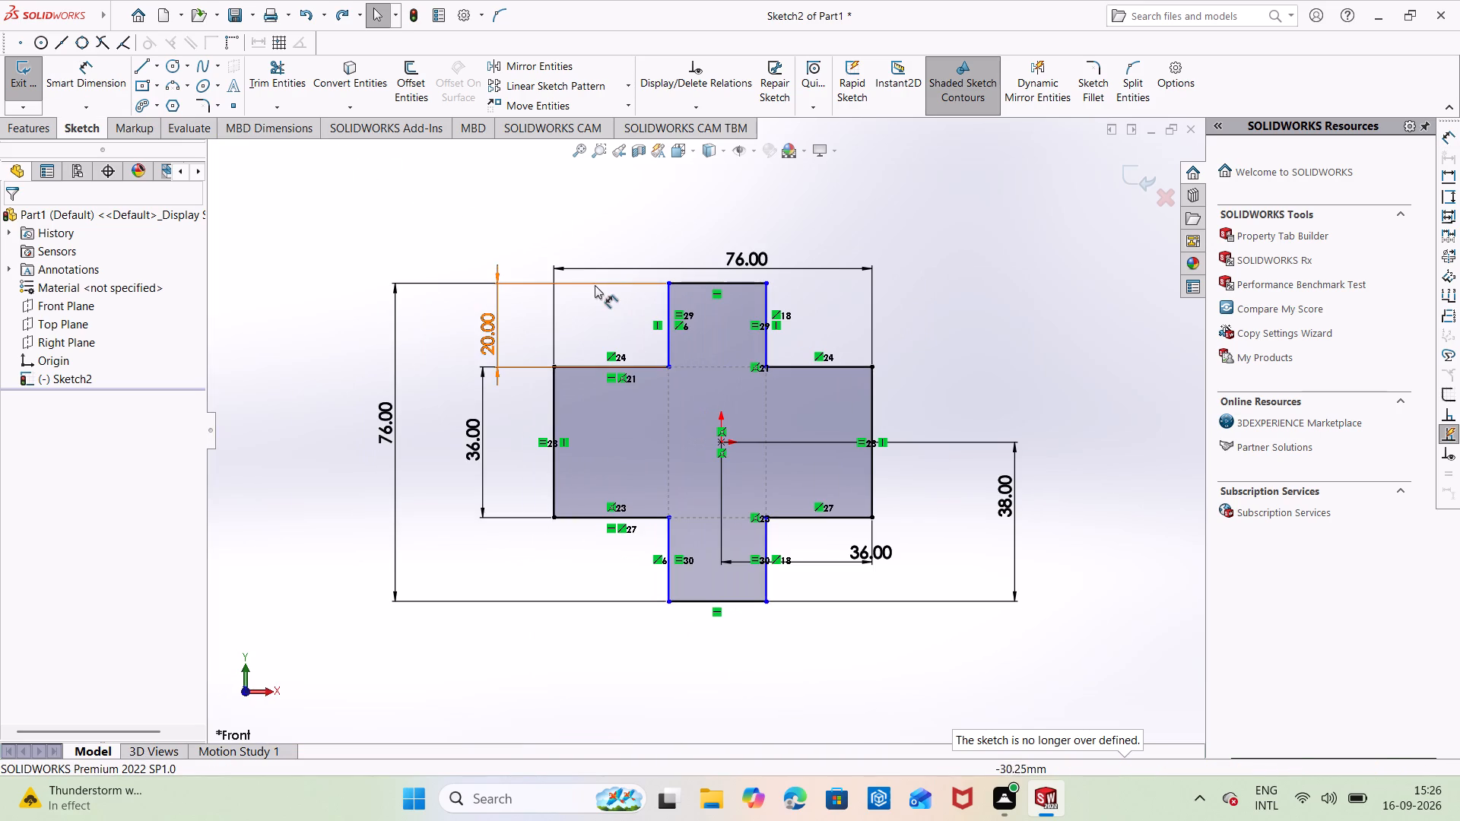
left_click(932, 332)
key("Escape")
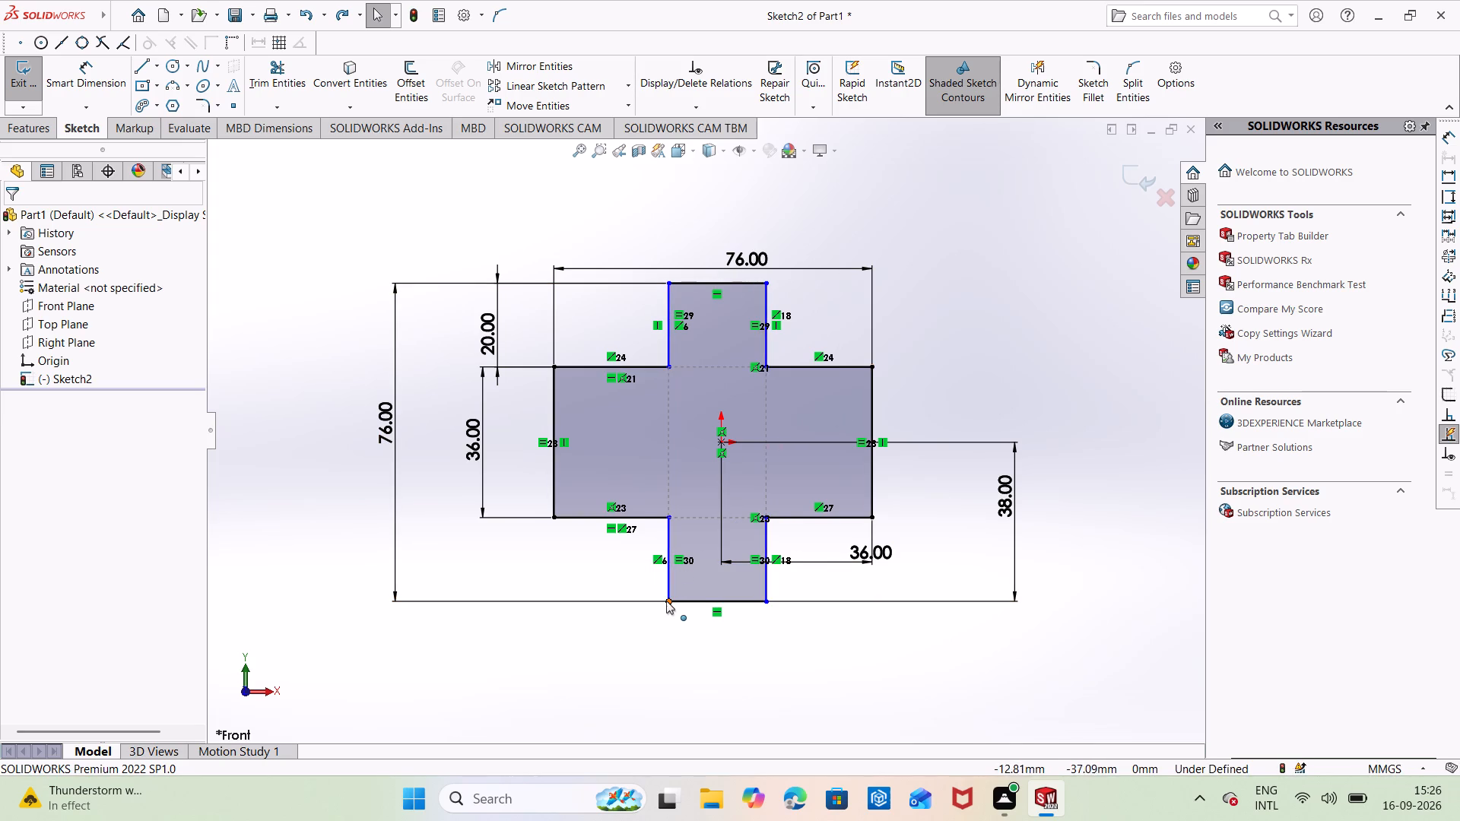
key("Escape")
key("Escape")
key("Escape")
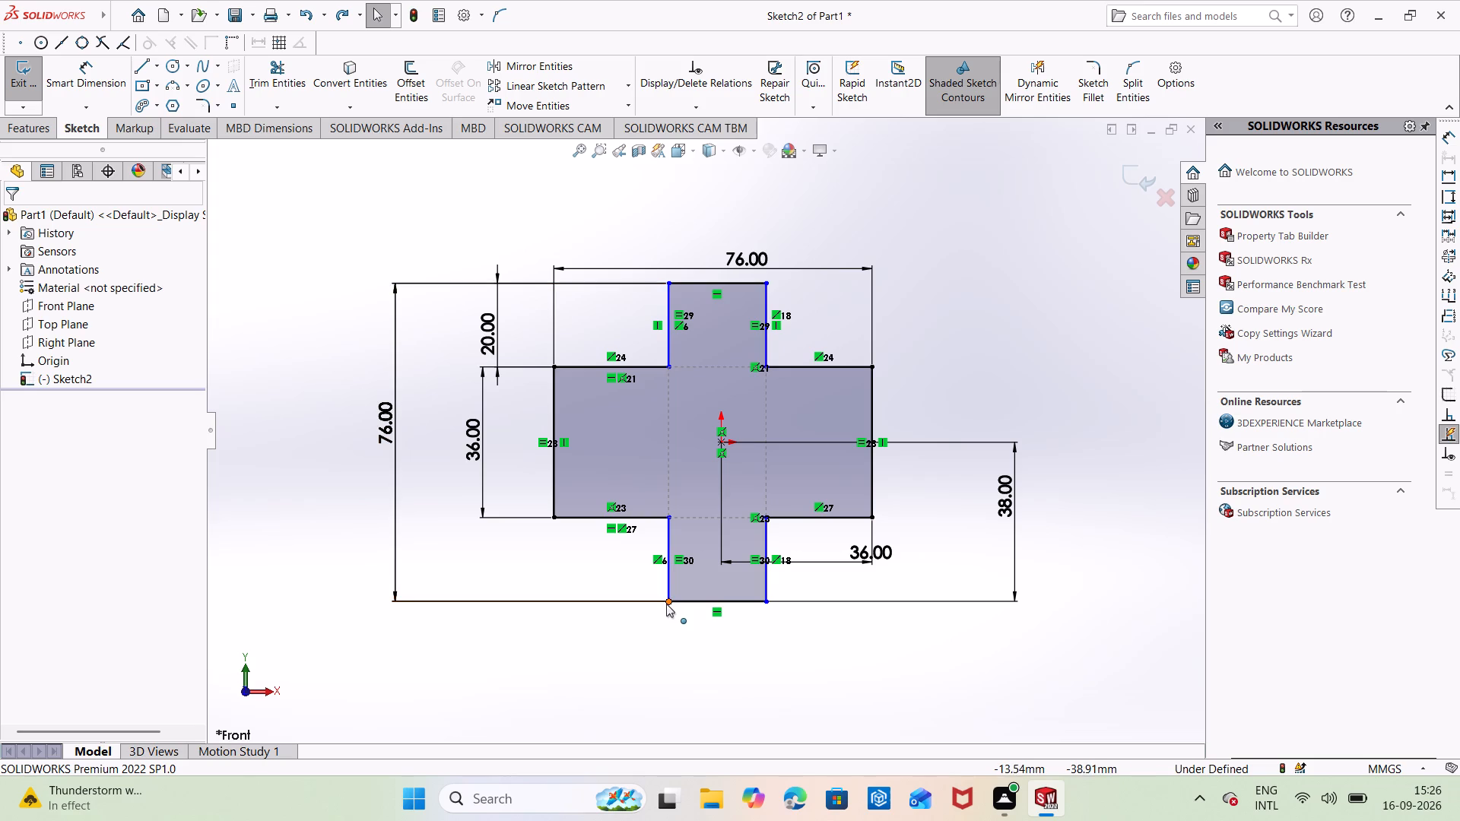
Add a Horizontal relation between the two bottom corners of the cross's lower arm.
left_click(667, 602, "ctrl")
left_click(765, 601, "ctrl")
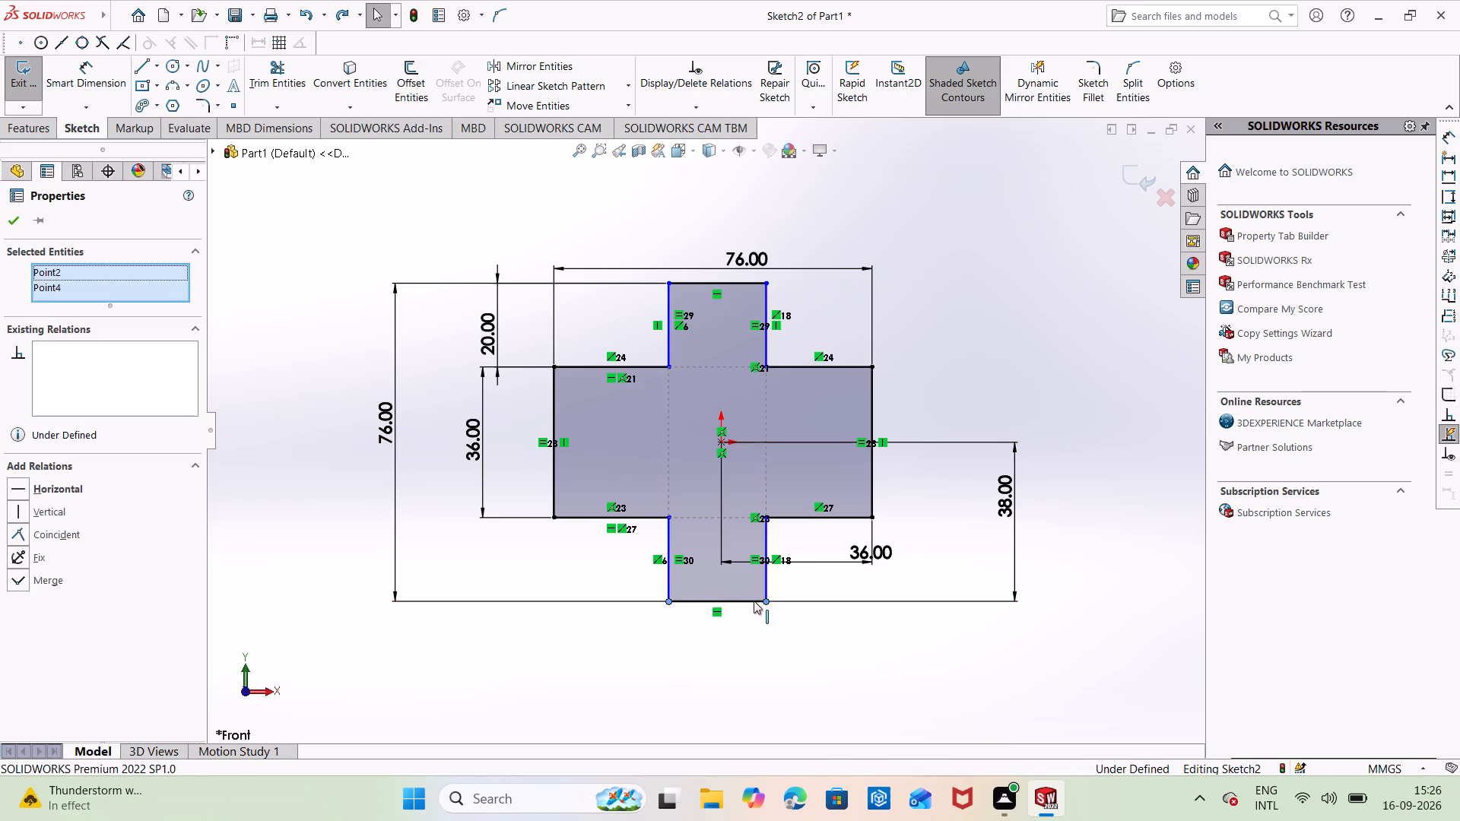
left_click(41, 488)
left_click(183, 404)
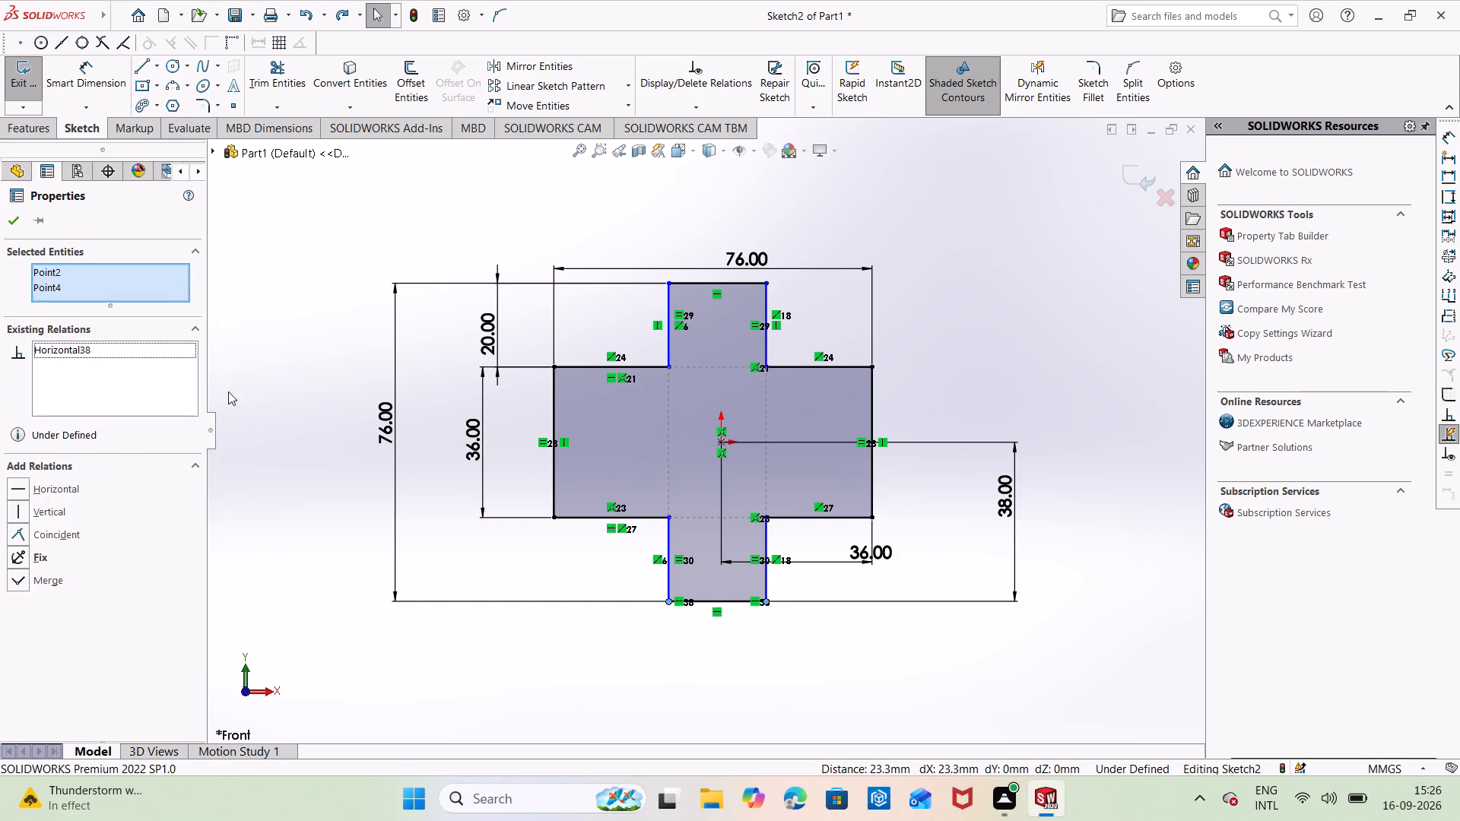
left_click(257, 385)
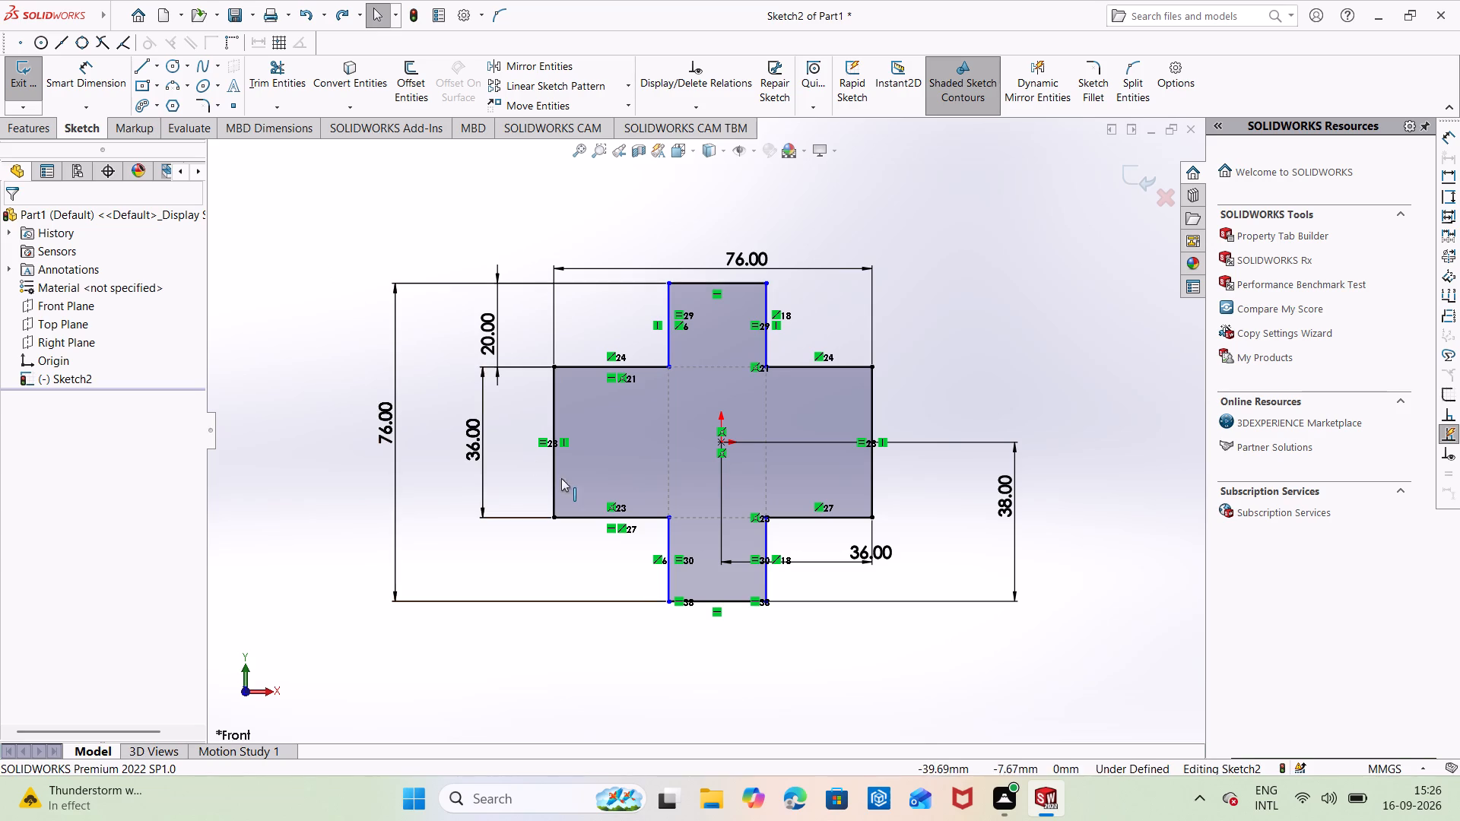
Add Vertical relations between each neighbouring pair of the four corners along the left side of the lower and upper arms.
left_click(666, 603, "ctrl")
left_click(668, 518, "ctrl")
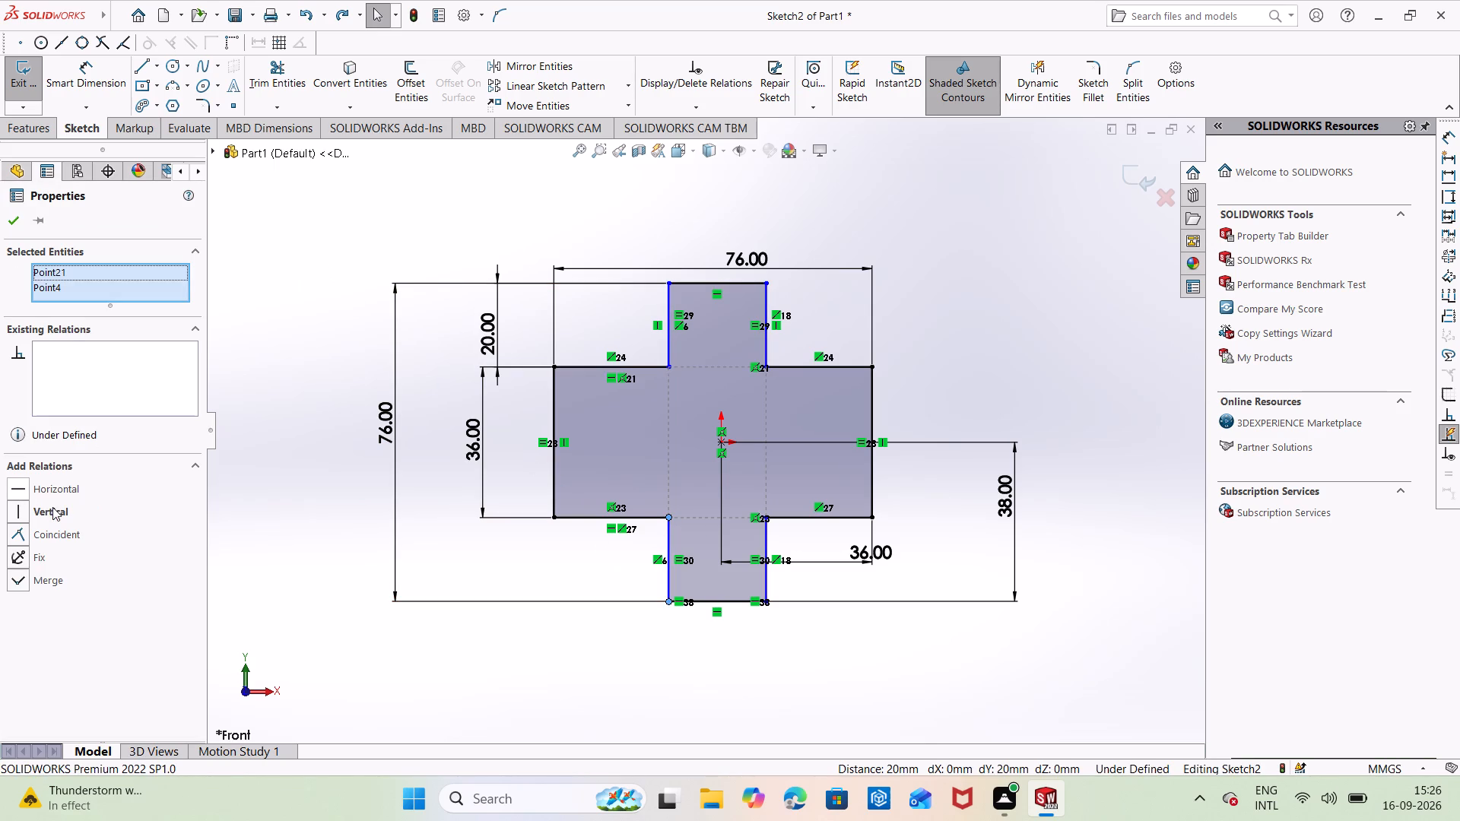
left_click(52, 507)
left_click(227, 380)
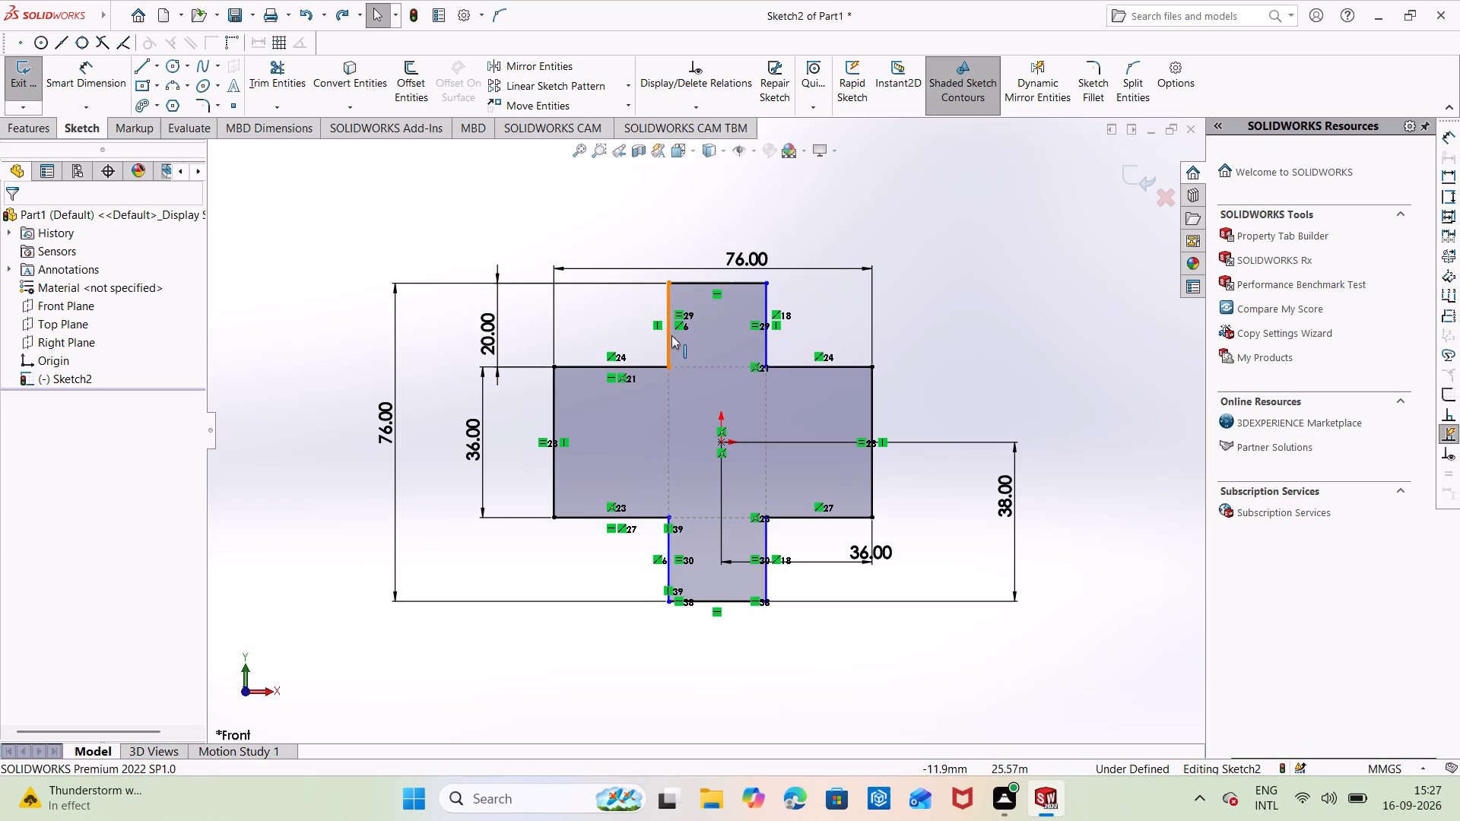
left_click(668, 368, "ctrl")
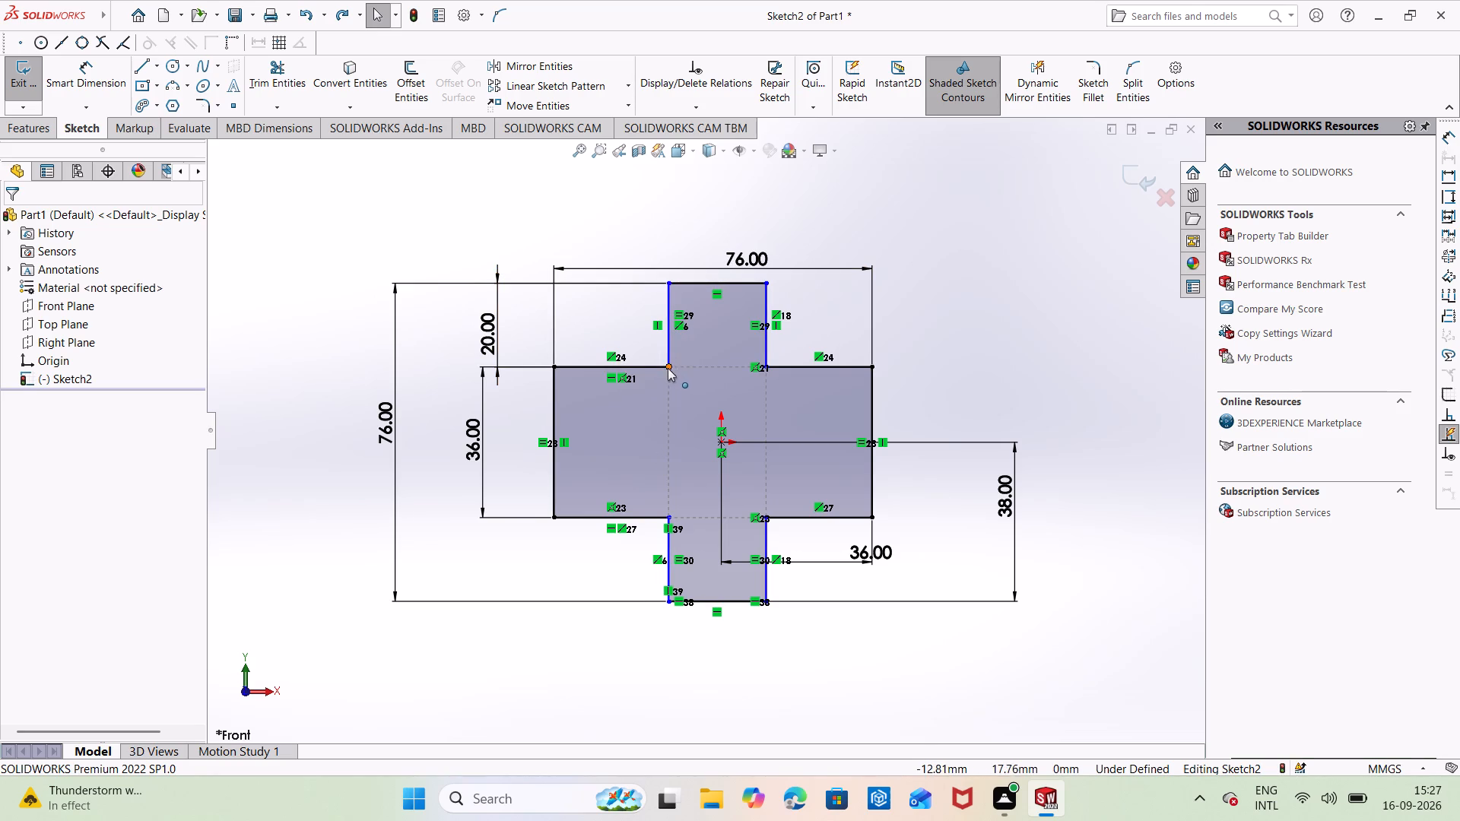
left_click(668, 284, "ctrl")
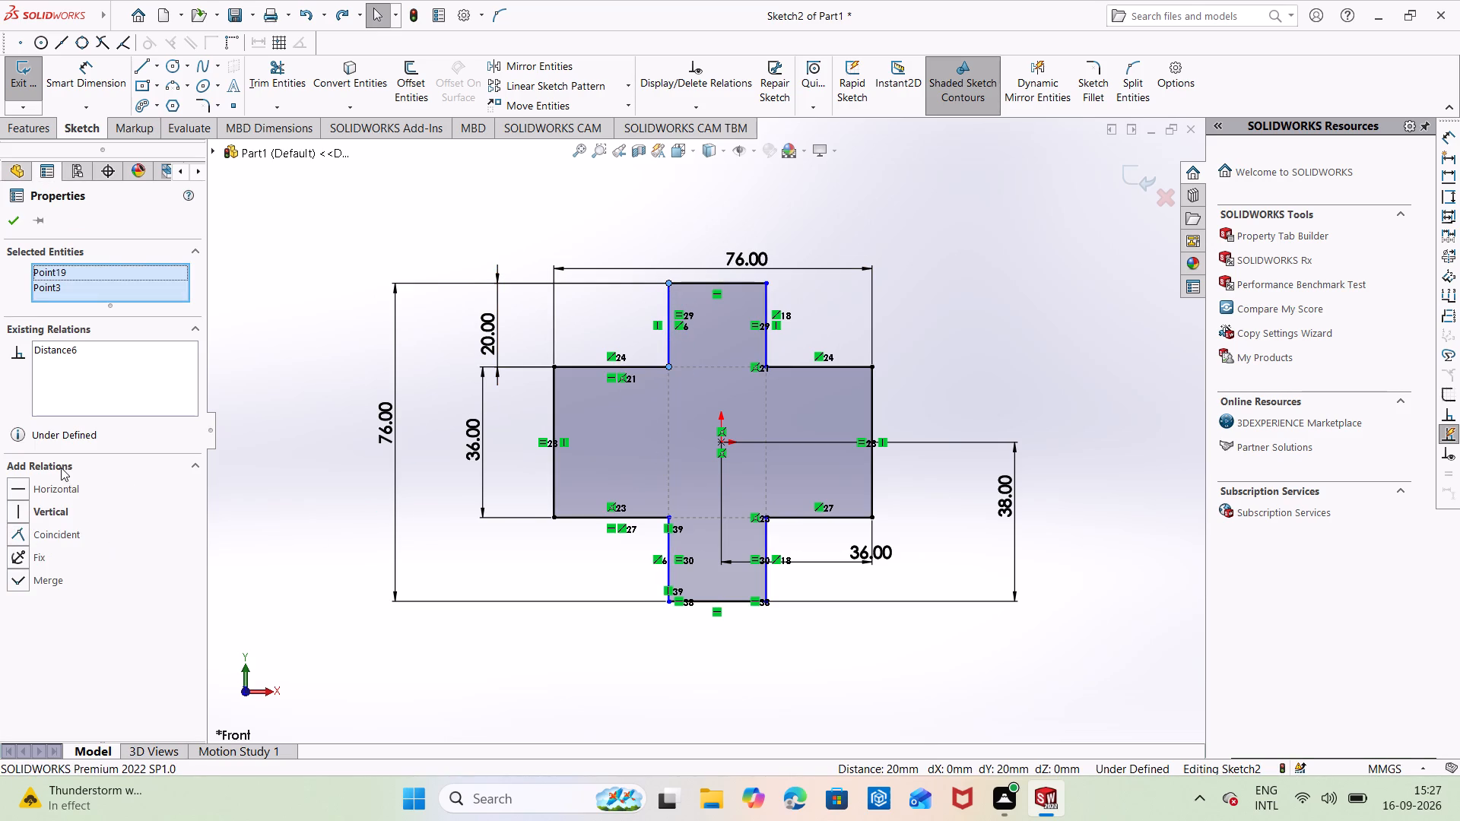
left_click(46, 508)
left_click(258, 307)
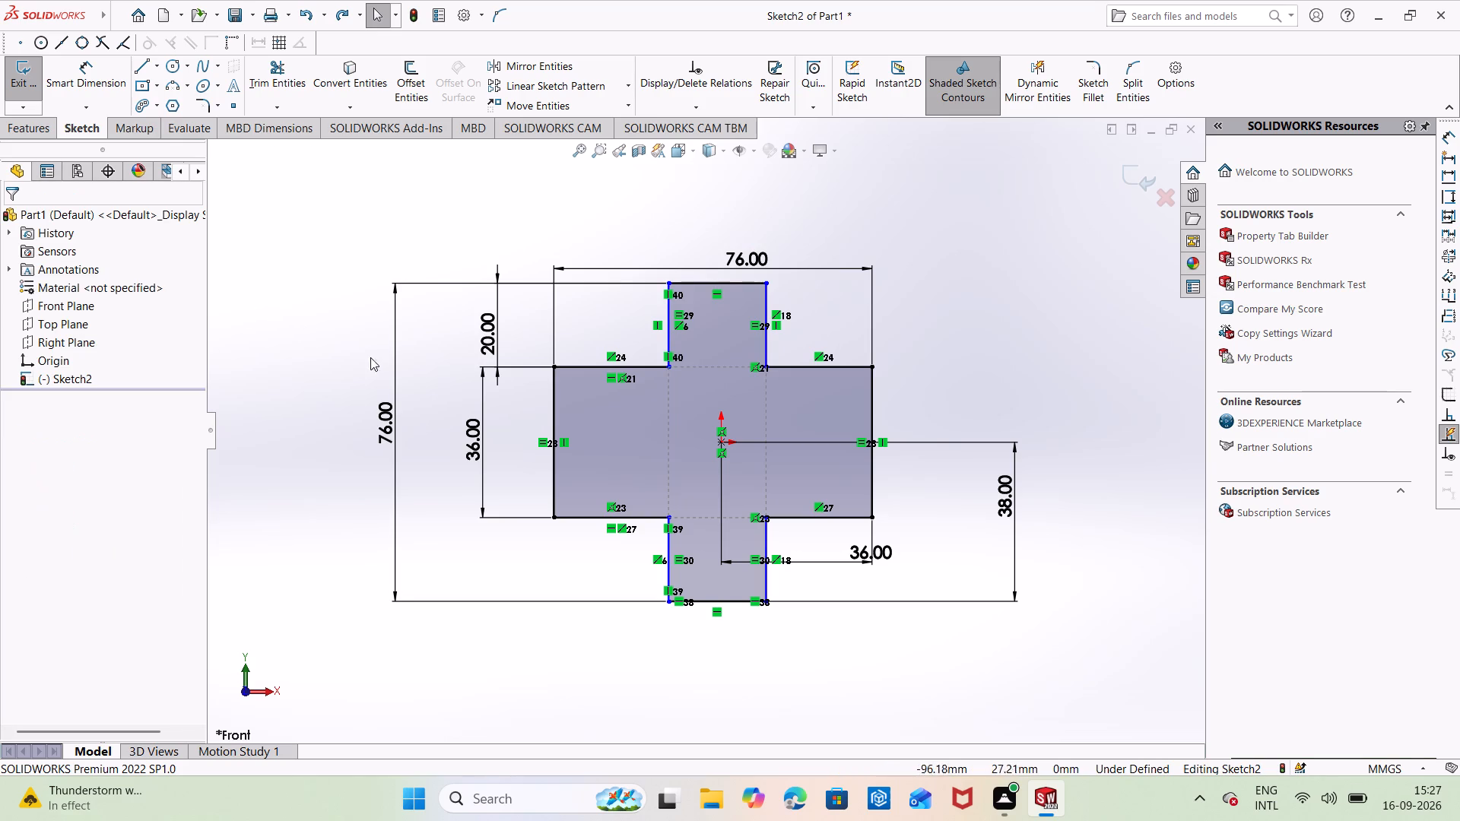
left_click(665, 368, "ctrl")
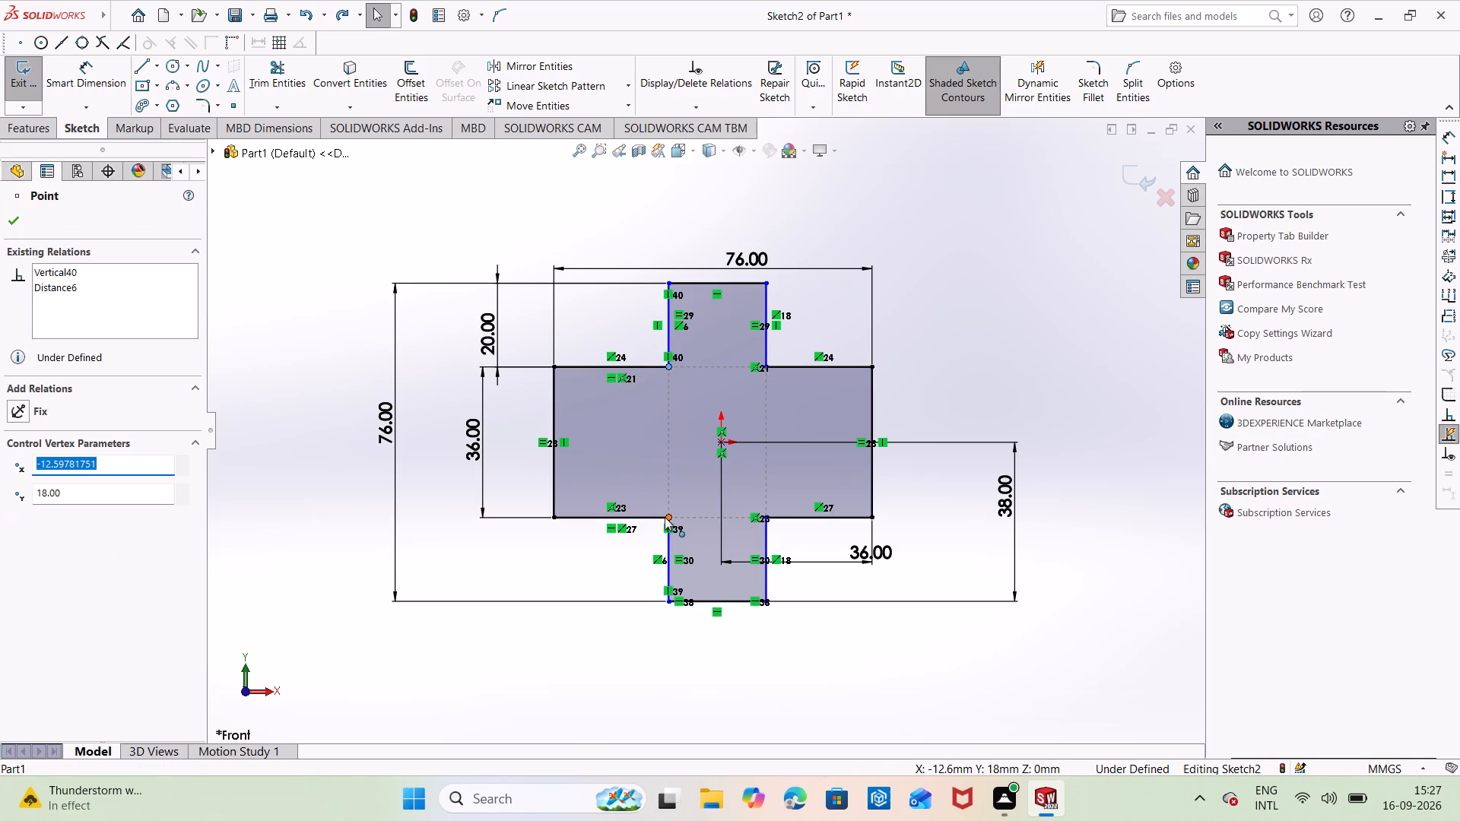
left_click(668, 518, "ctrl")
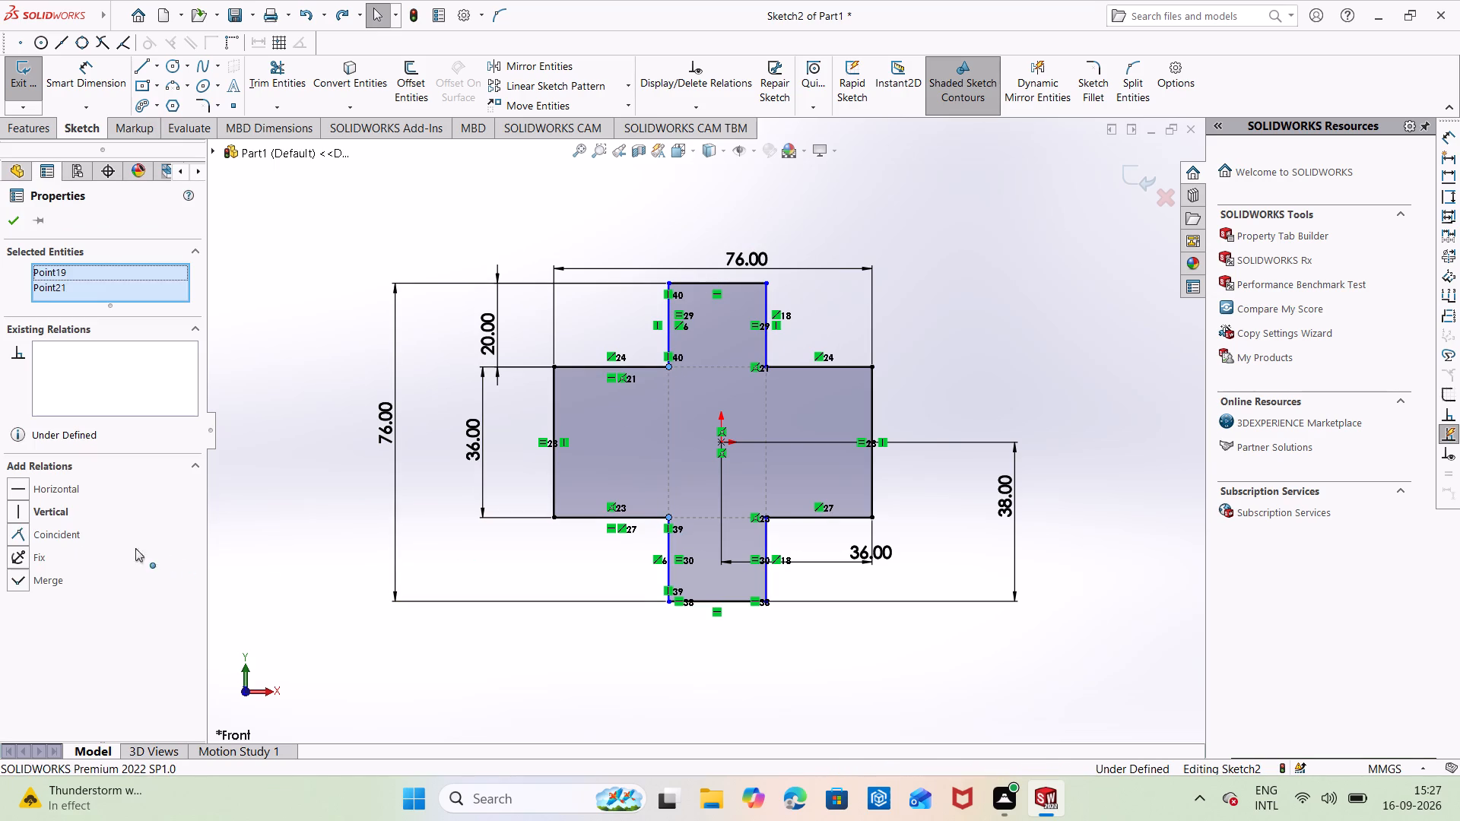
left_click(46, 519)
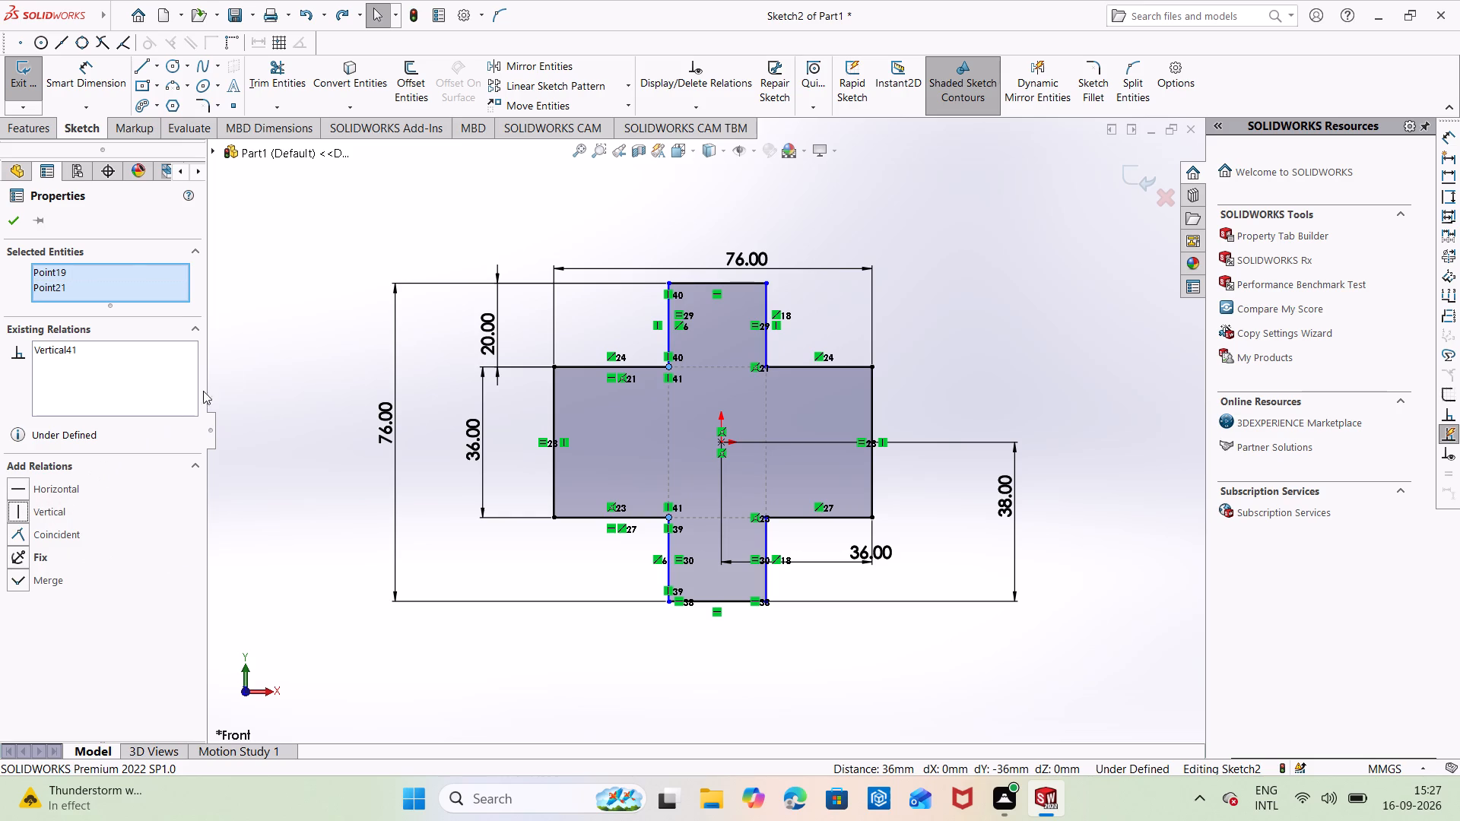
left_click(252, 350)
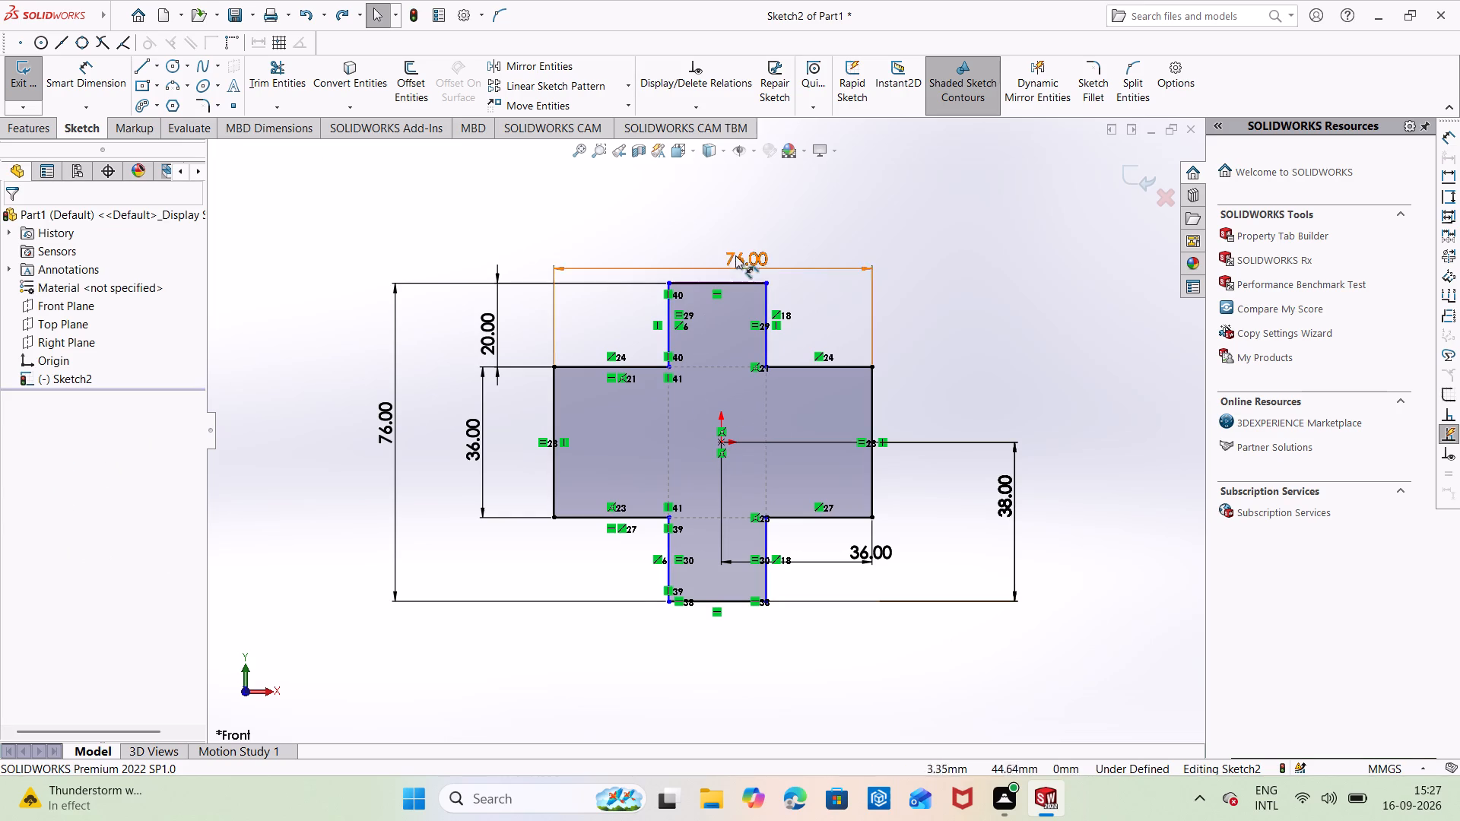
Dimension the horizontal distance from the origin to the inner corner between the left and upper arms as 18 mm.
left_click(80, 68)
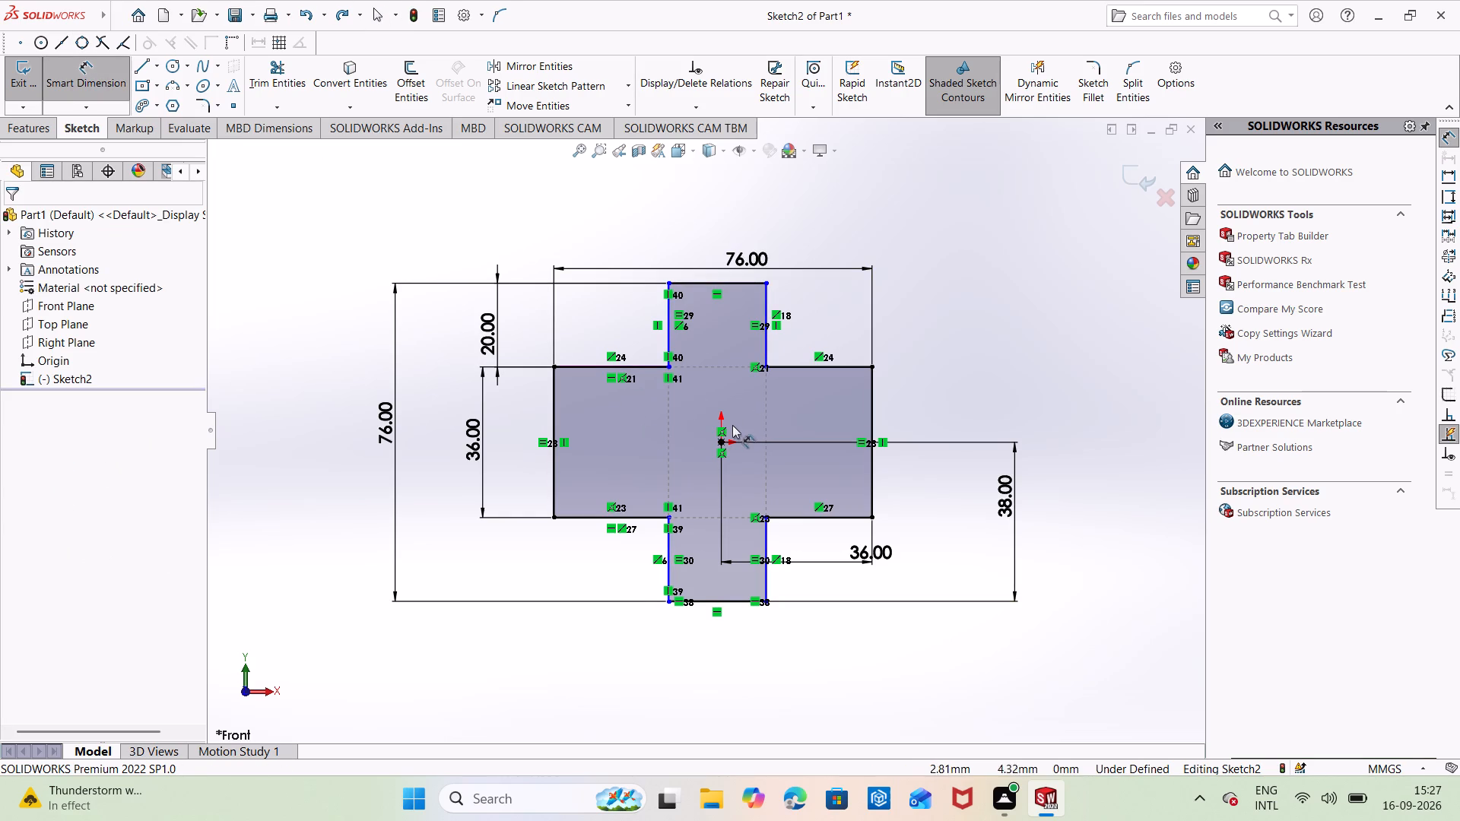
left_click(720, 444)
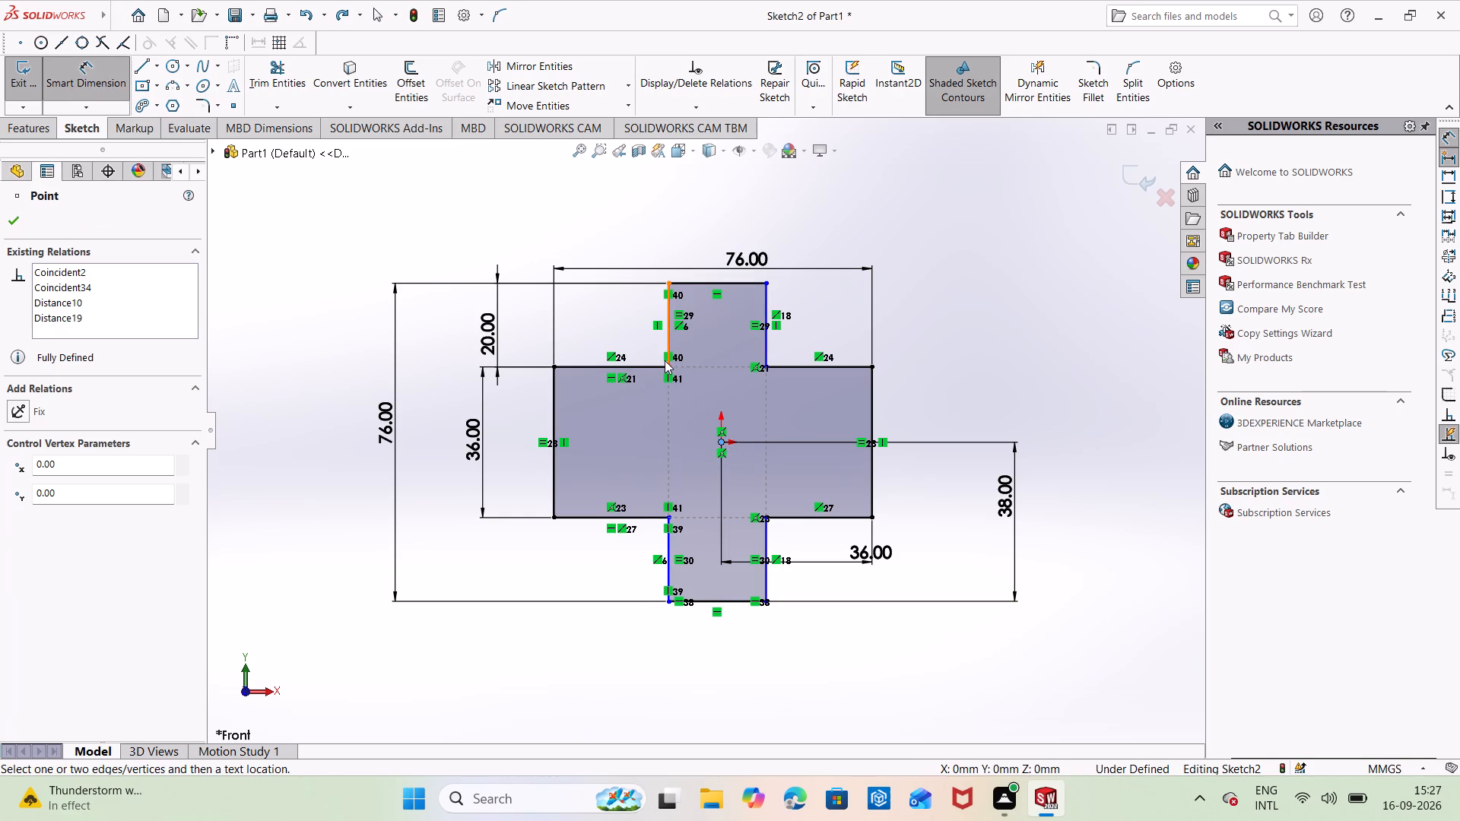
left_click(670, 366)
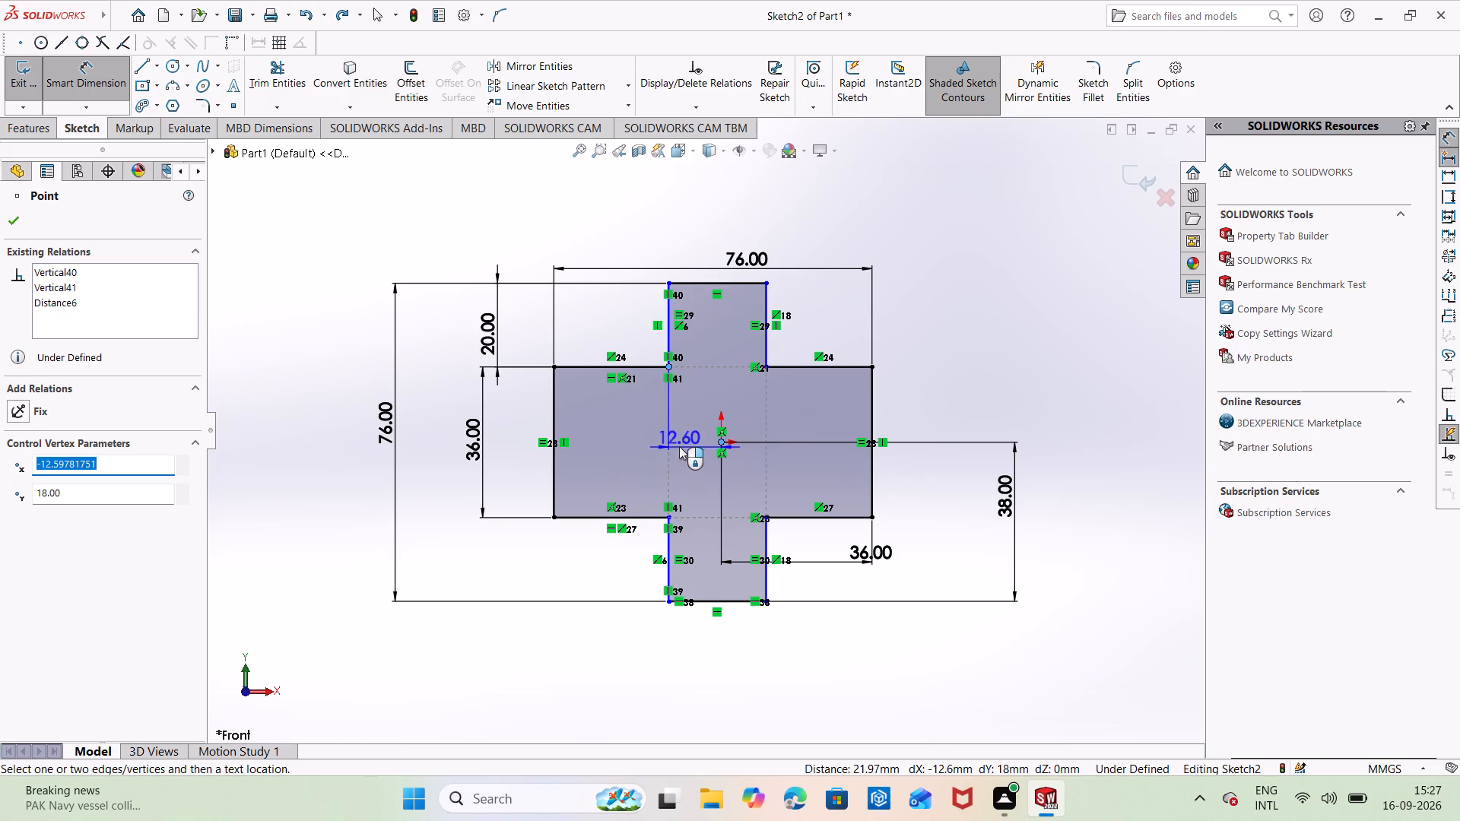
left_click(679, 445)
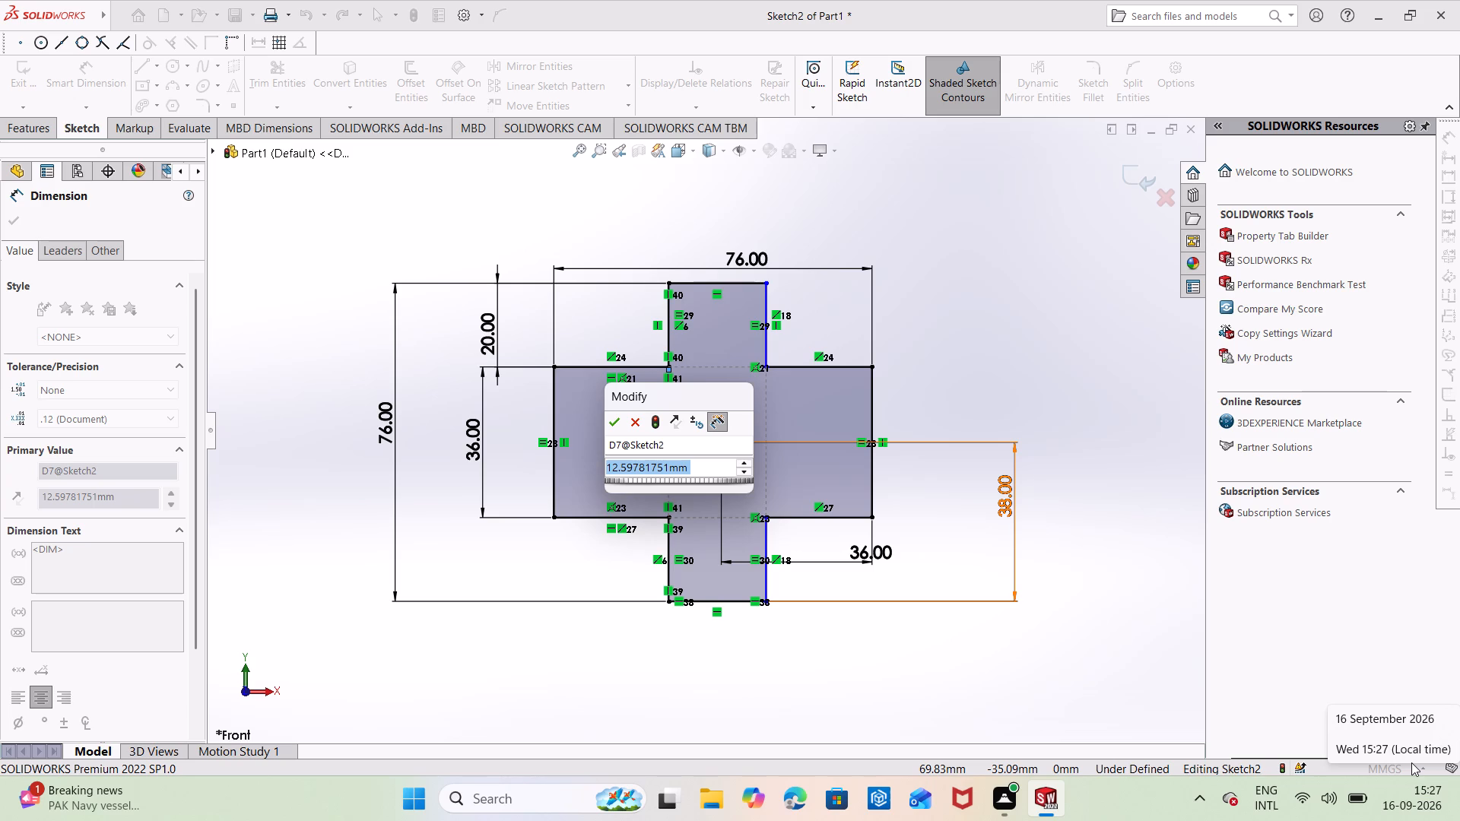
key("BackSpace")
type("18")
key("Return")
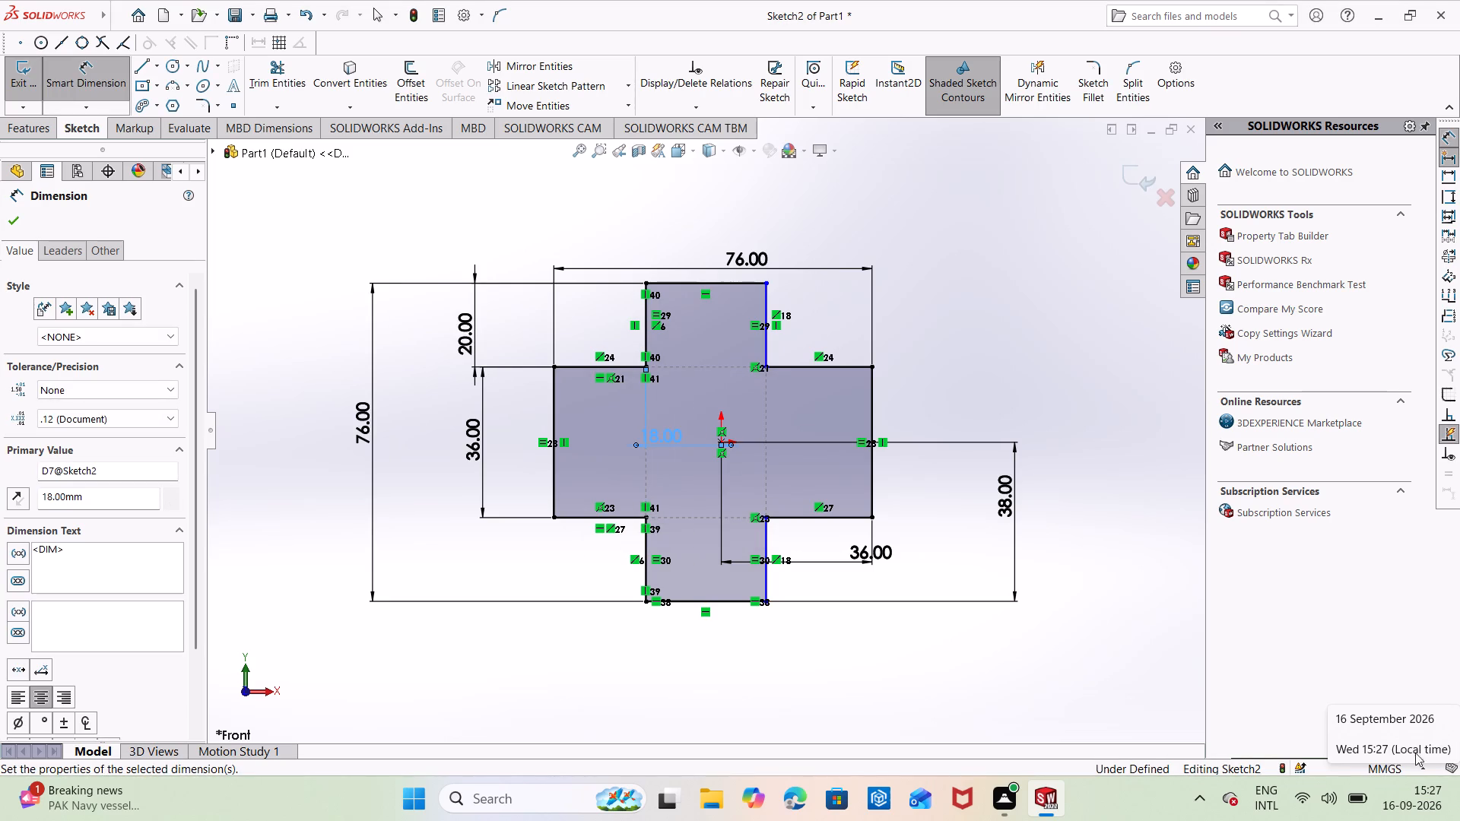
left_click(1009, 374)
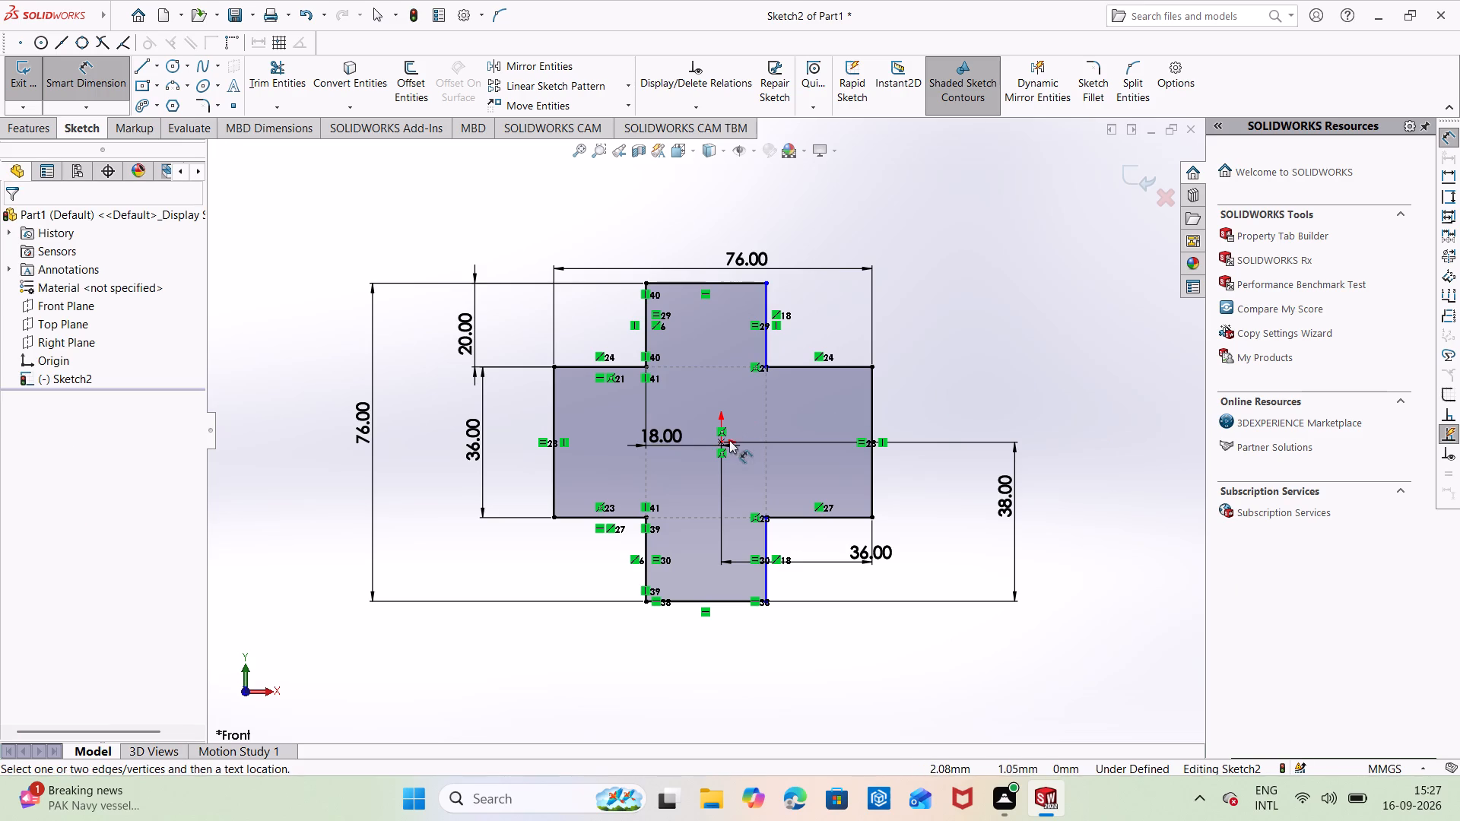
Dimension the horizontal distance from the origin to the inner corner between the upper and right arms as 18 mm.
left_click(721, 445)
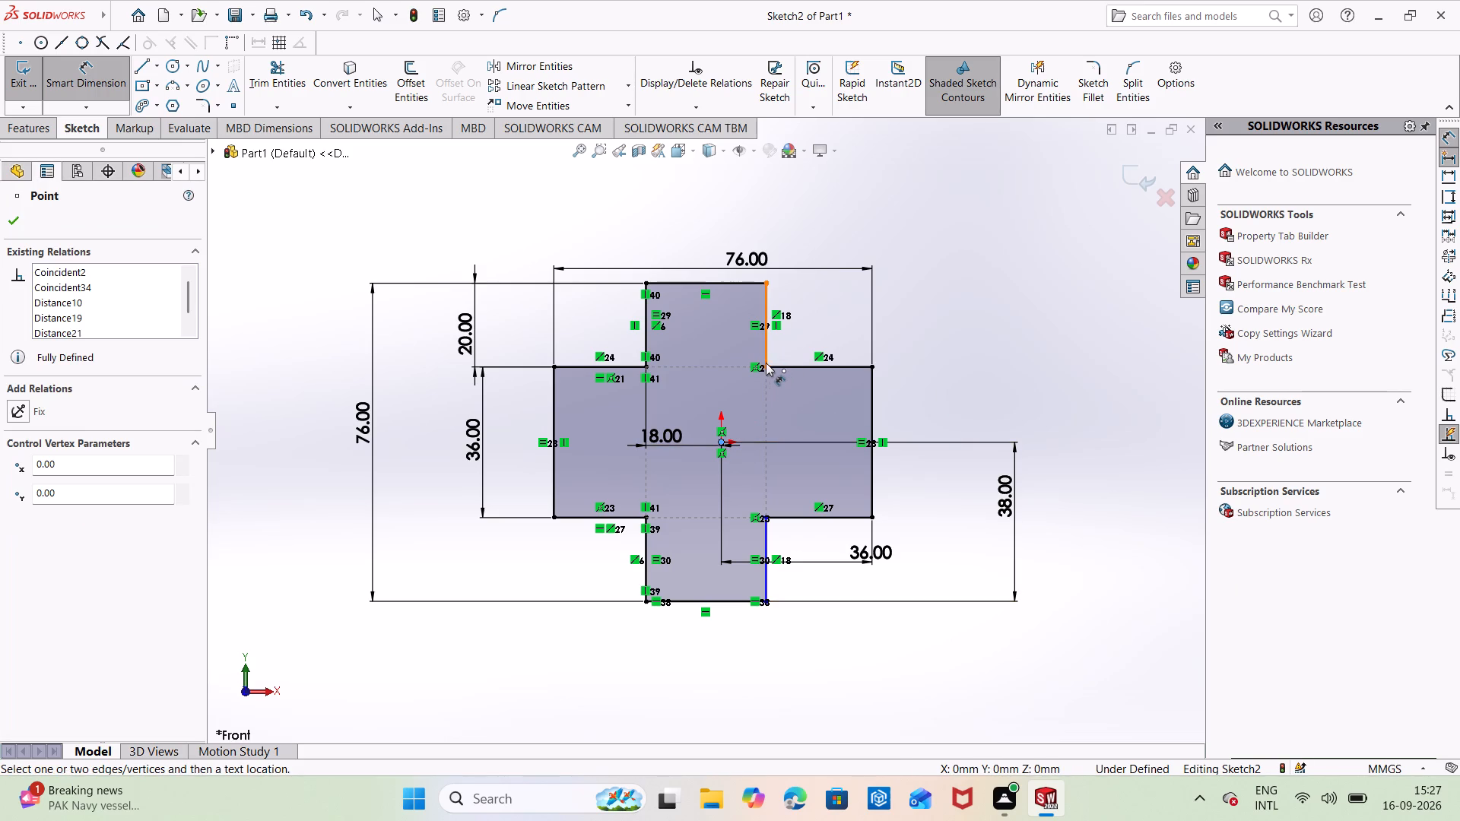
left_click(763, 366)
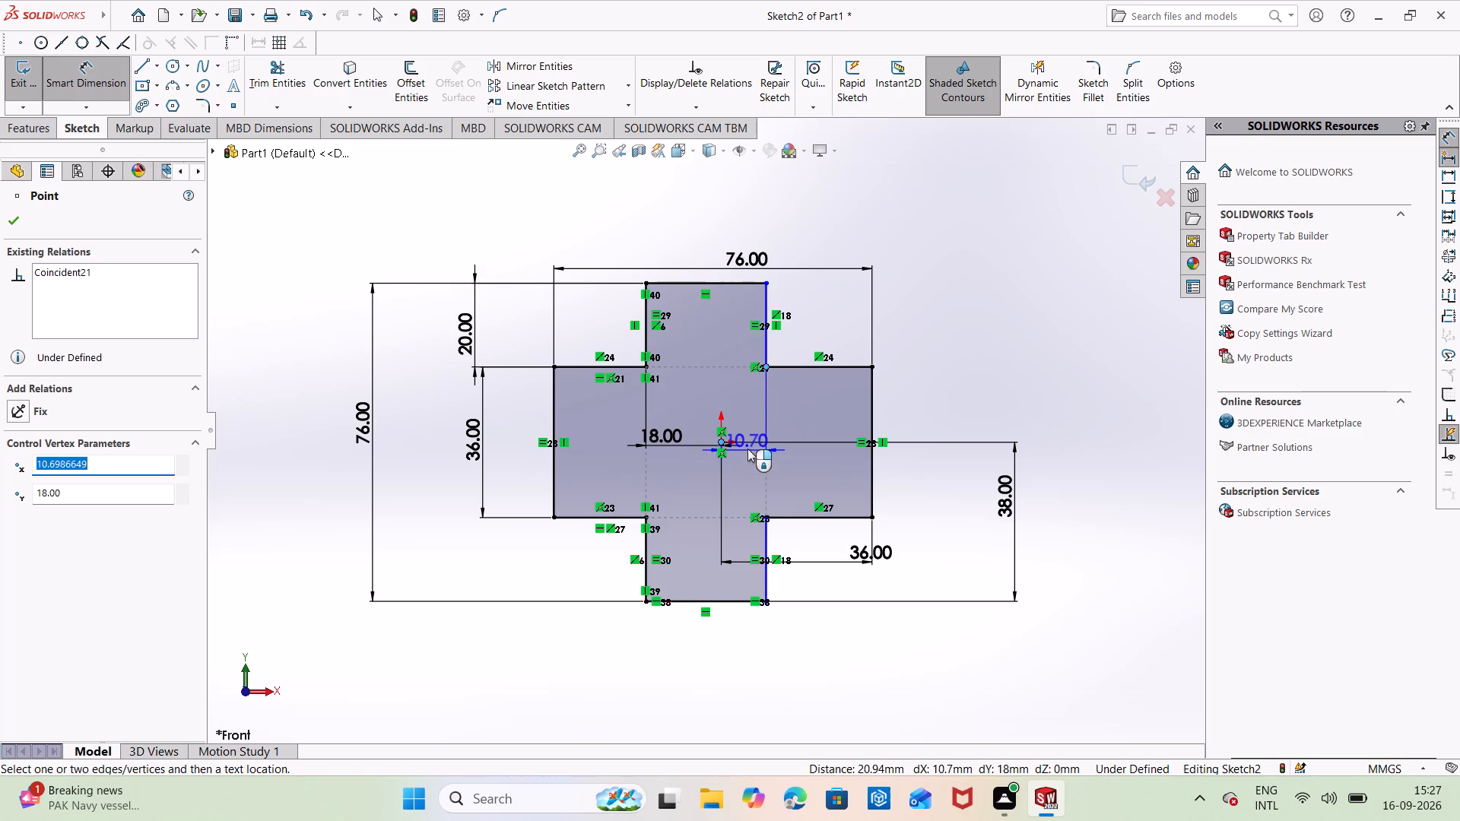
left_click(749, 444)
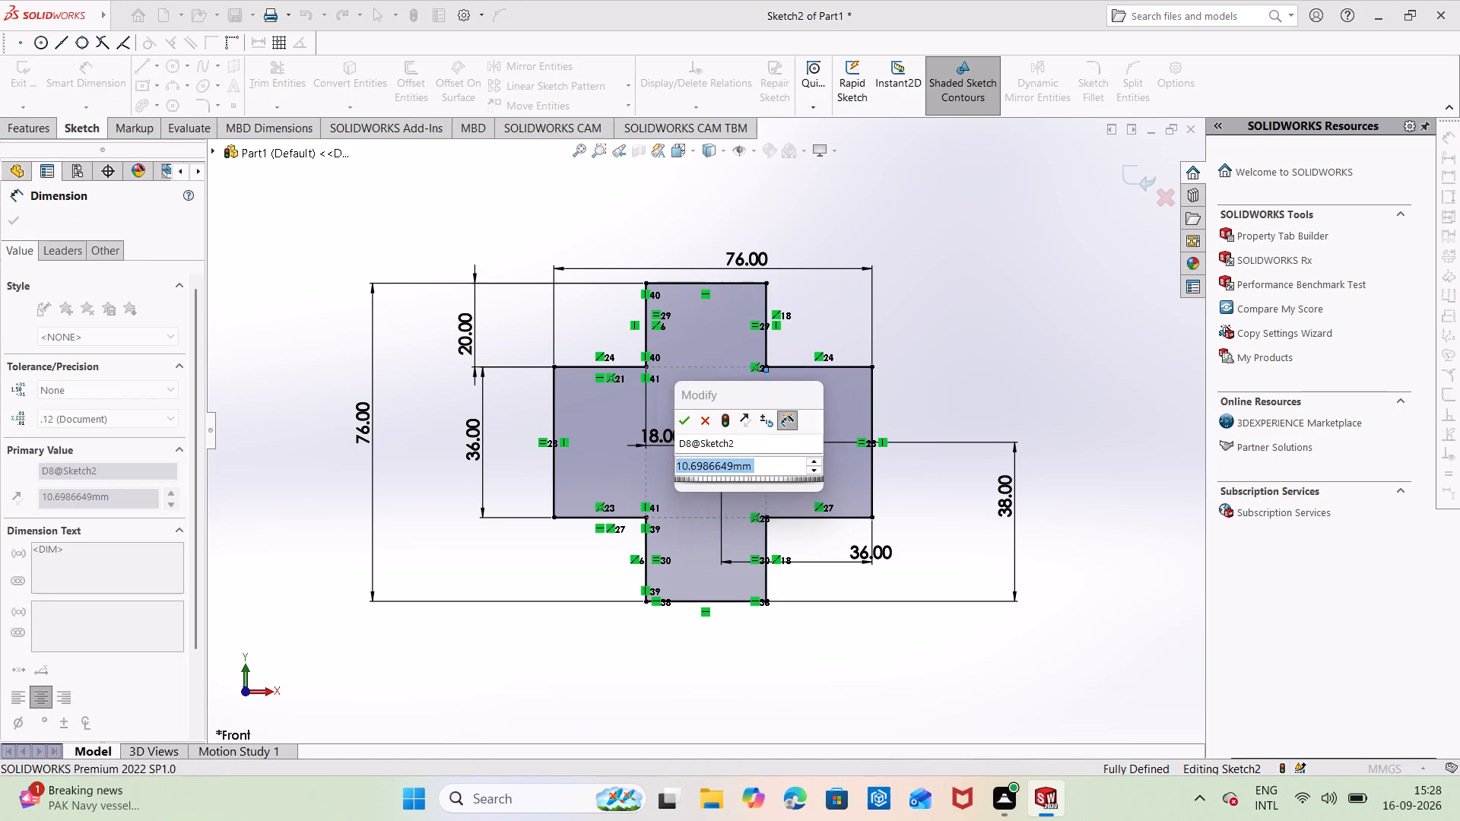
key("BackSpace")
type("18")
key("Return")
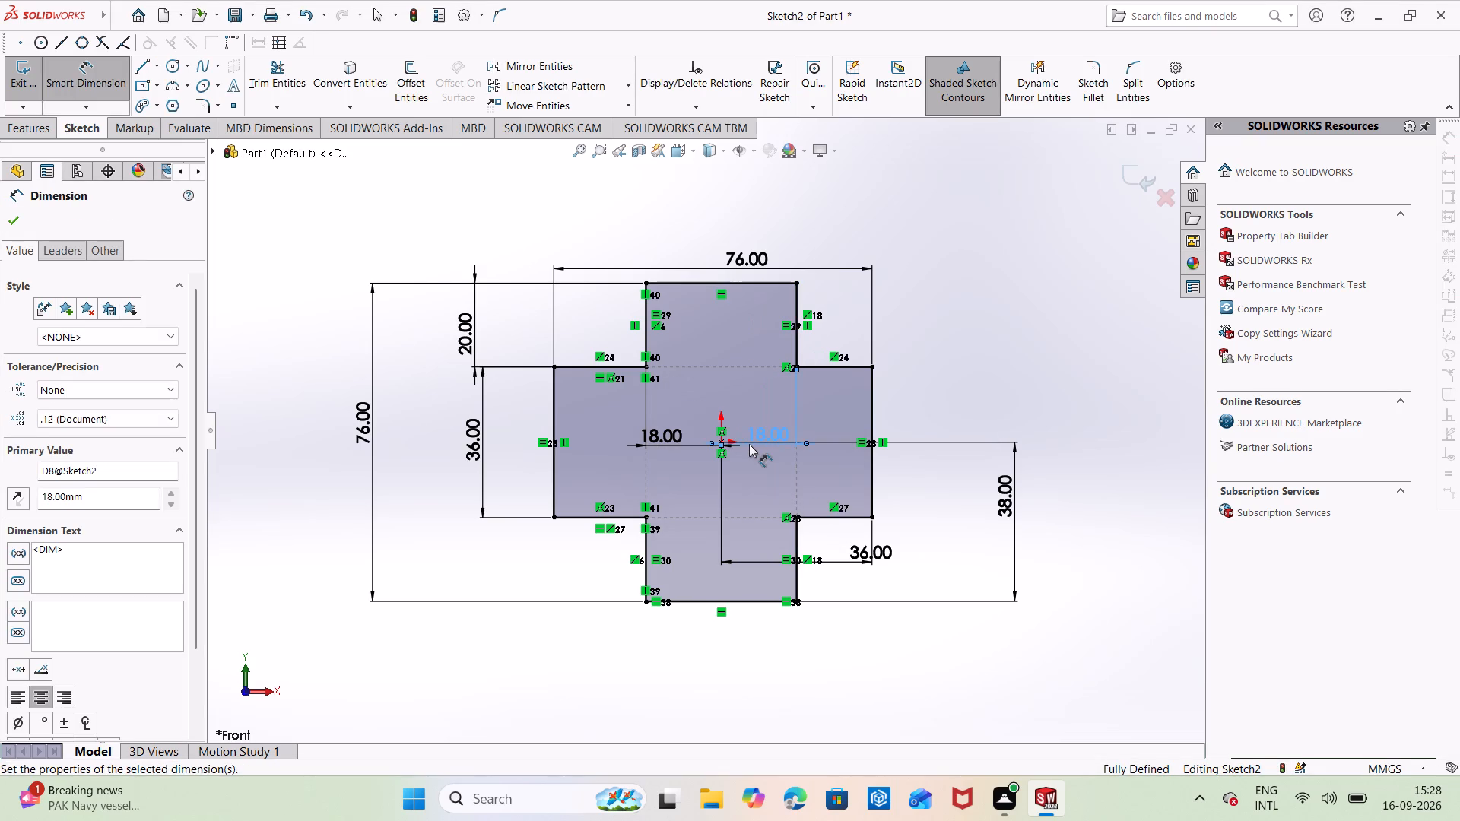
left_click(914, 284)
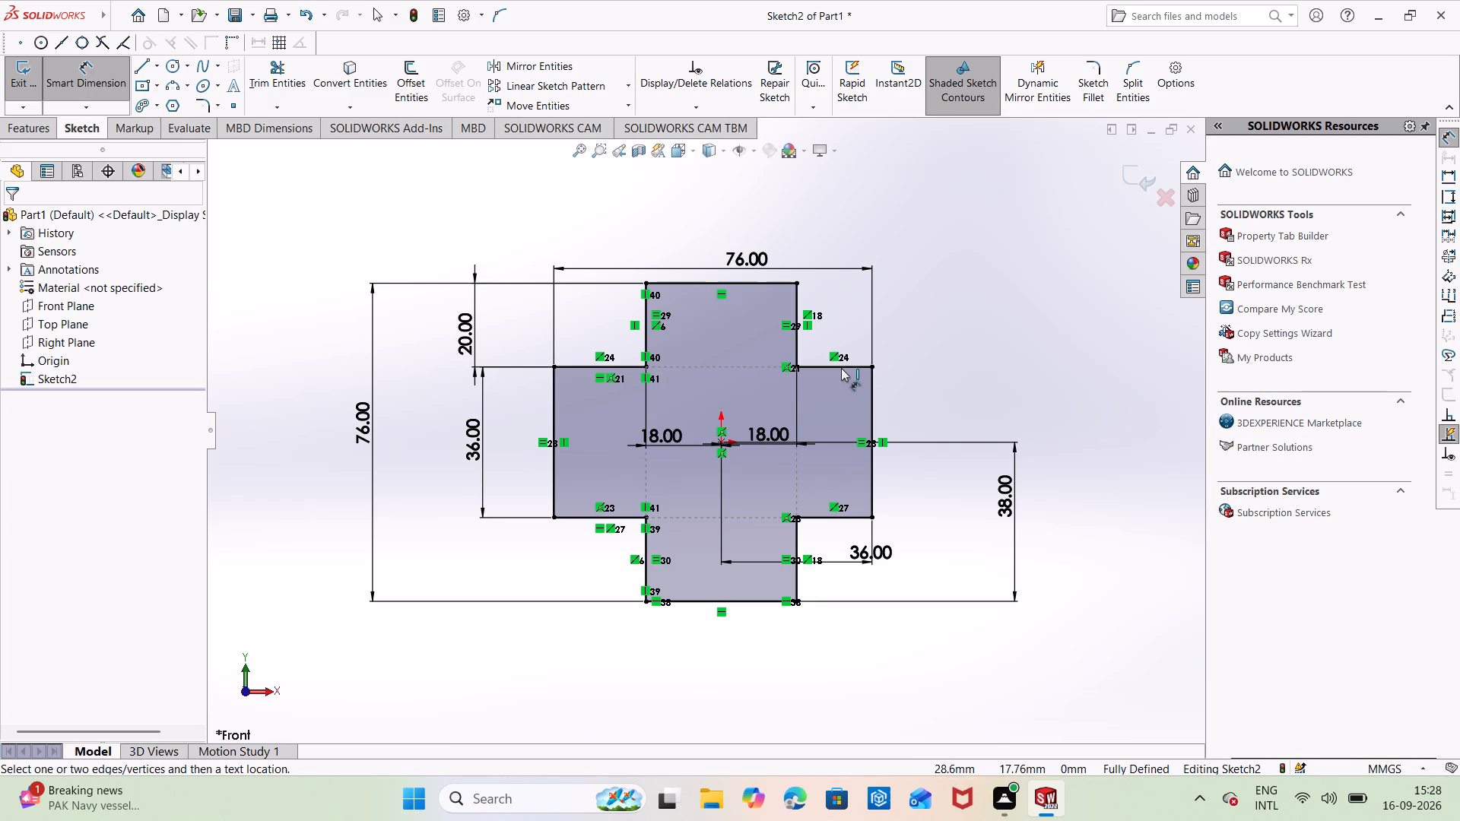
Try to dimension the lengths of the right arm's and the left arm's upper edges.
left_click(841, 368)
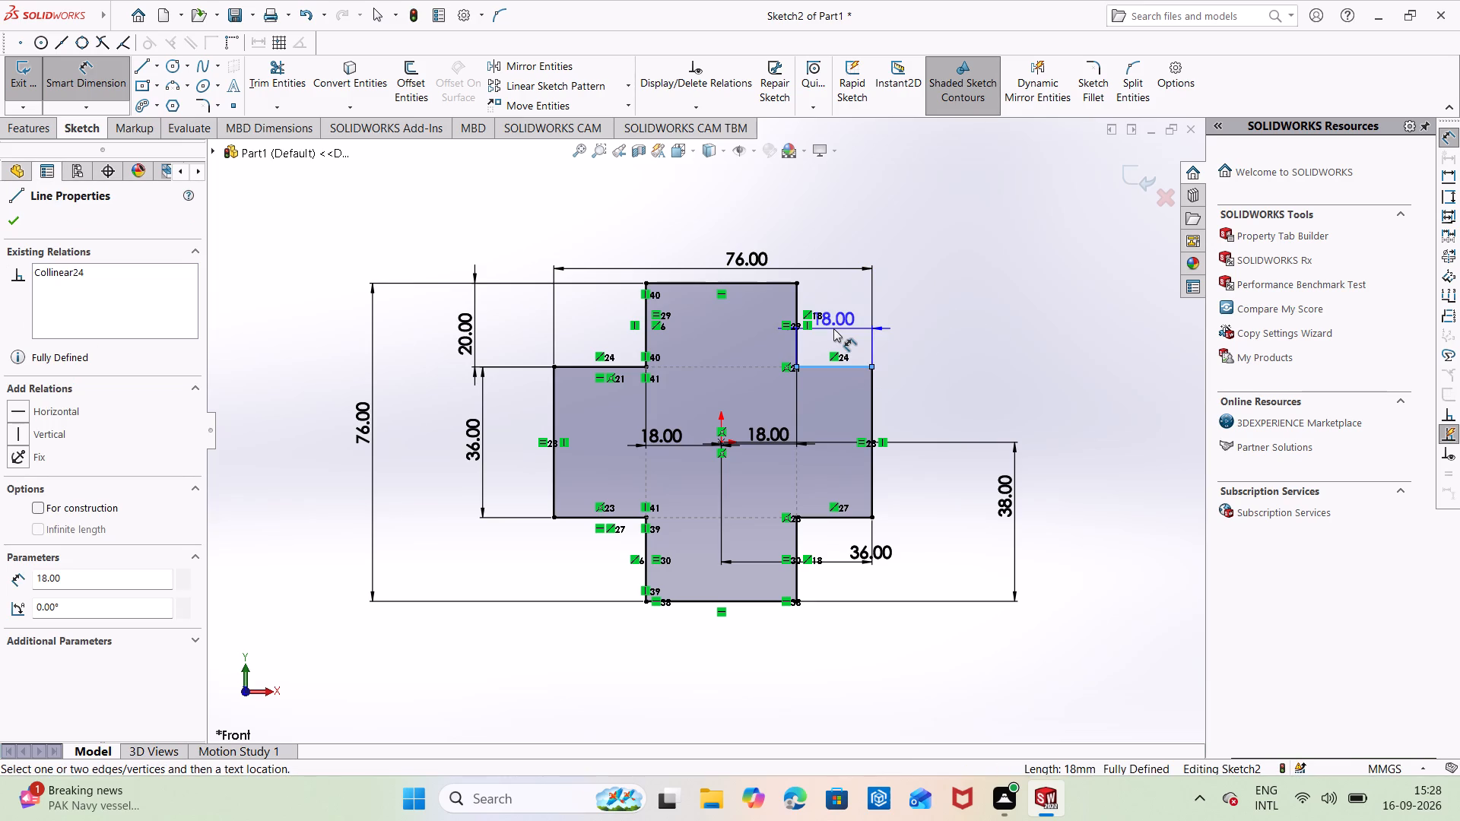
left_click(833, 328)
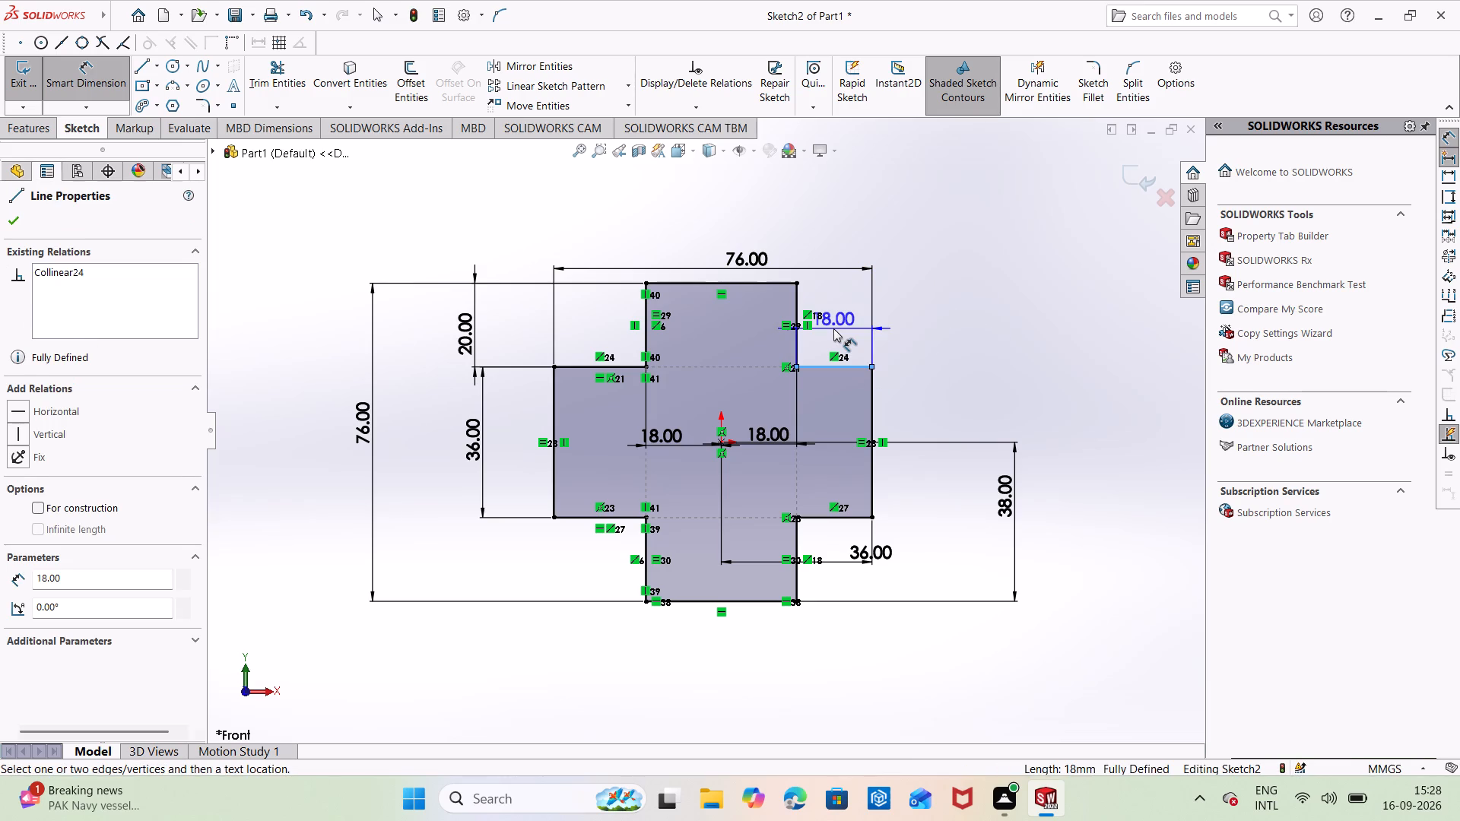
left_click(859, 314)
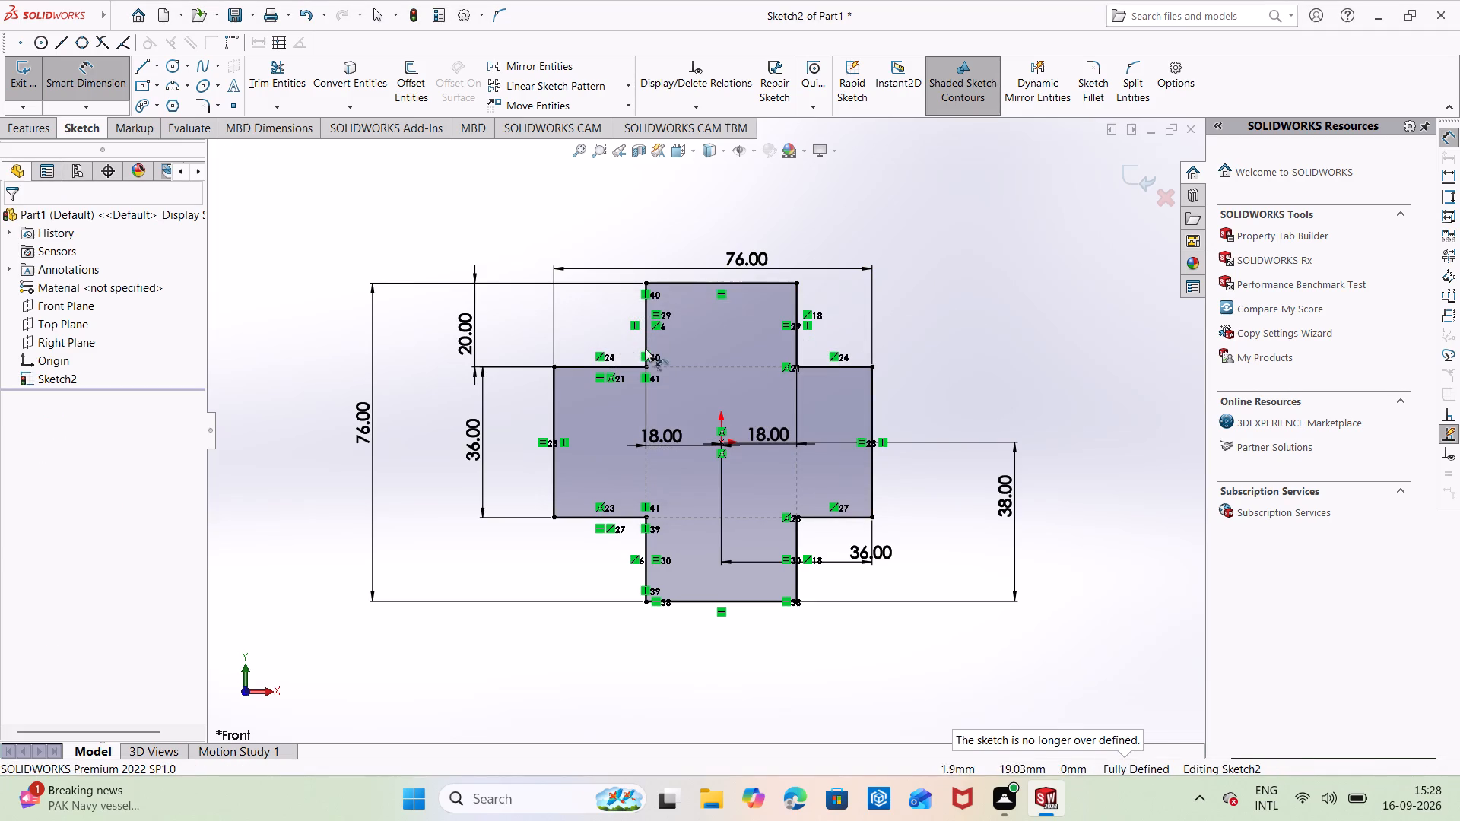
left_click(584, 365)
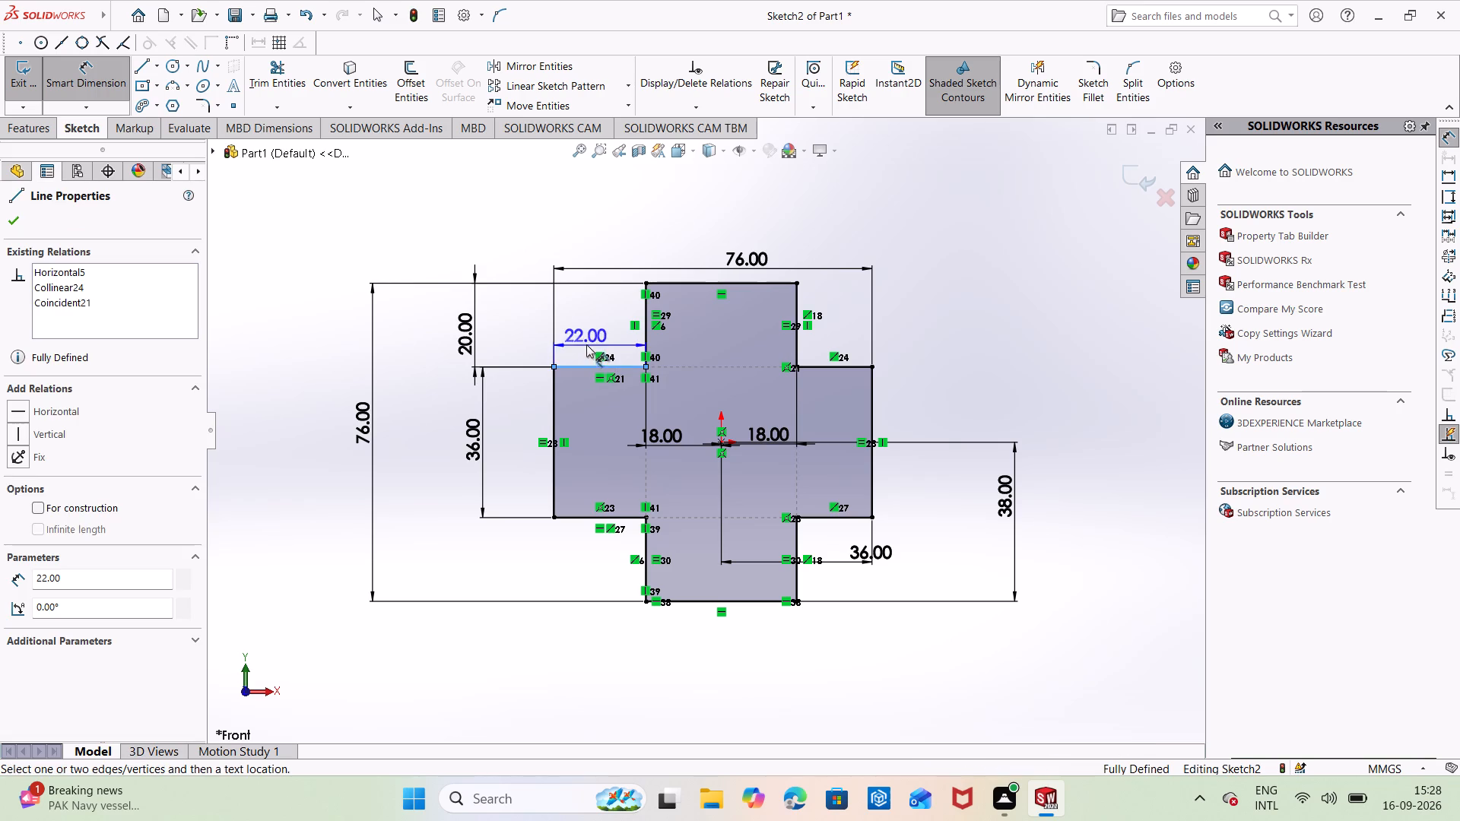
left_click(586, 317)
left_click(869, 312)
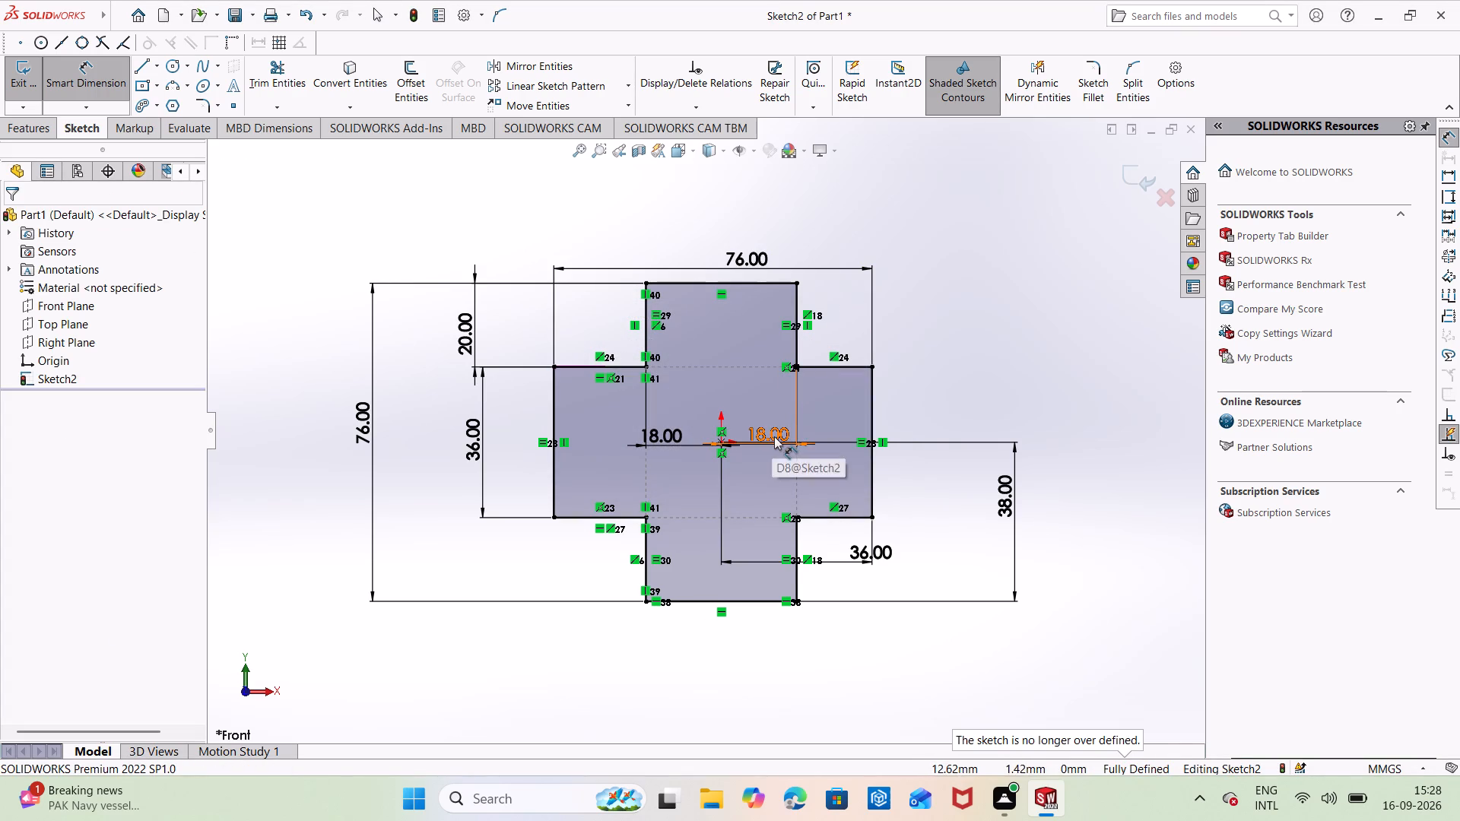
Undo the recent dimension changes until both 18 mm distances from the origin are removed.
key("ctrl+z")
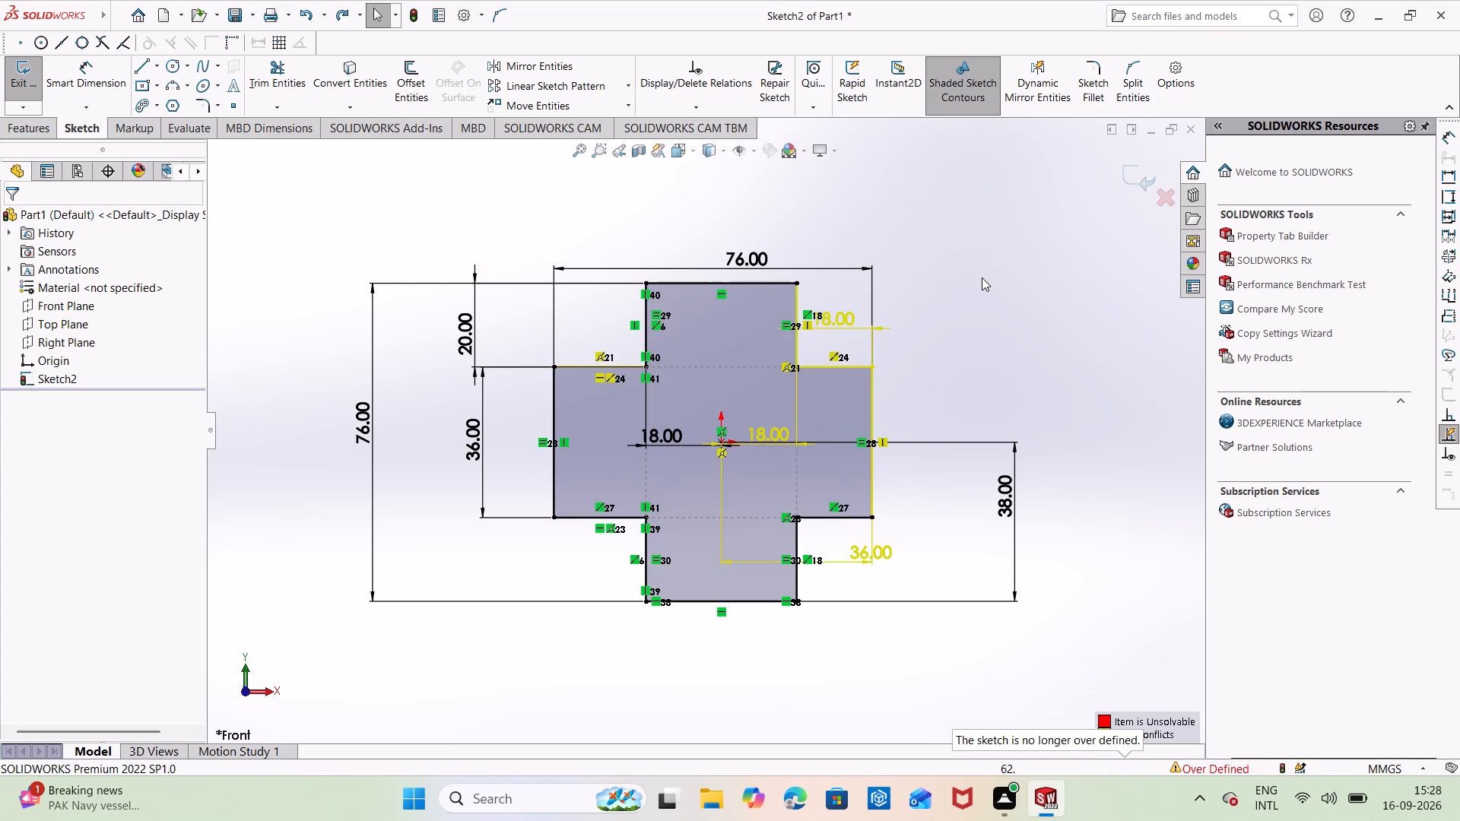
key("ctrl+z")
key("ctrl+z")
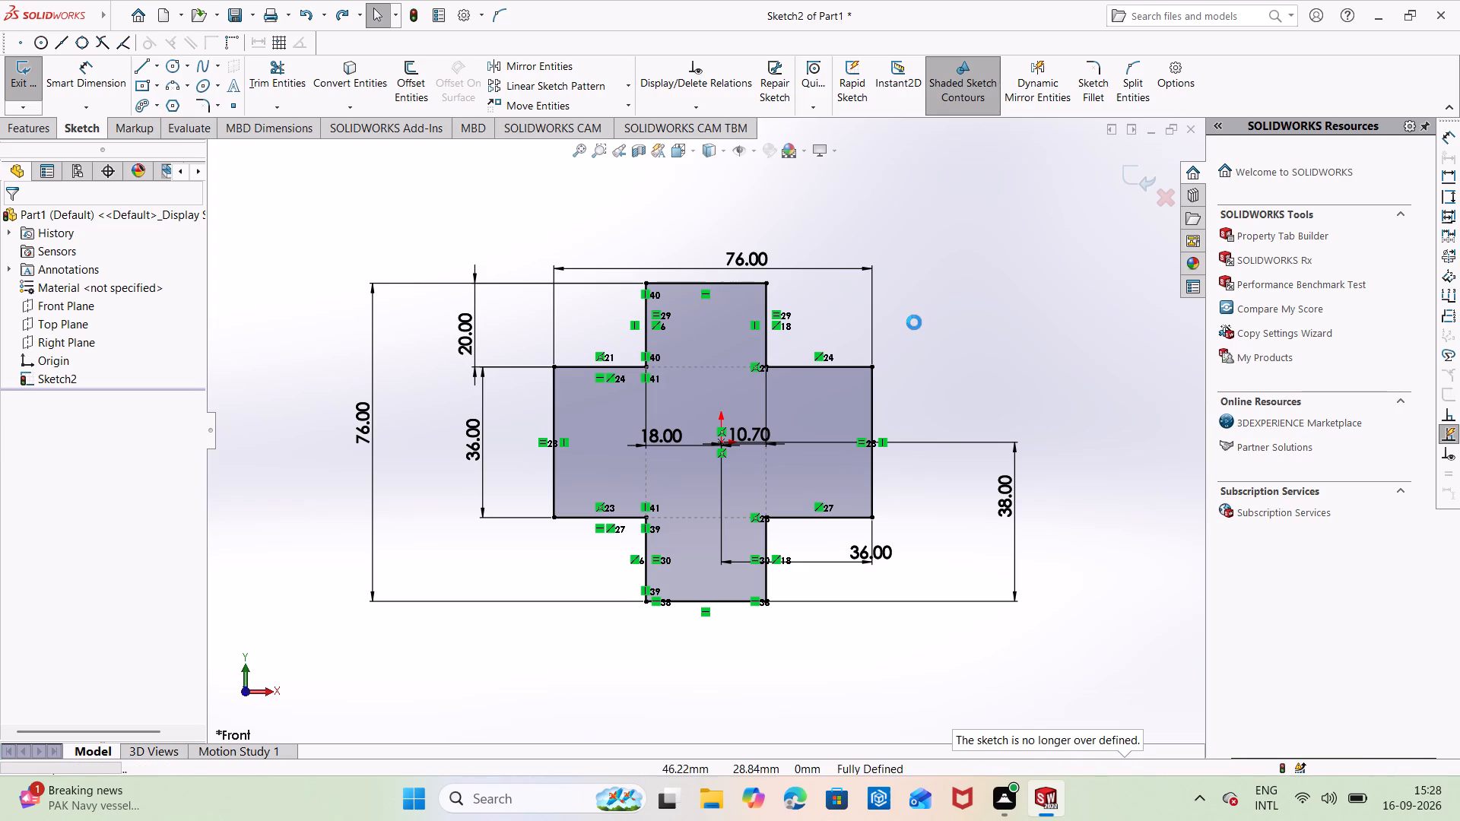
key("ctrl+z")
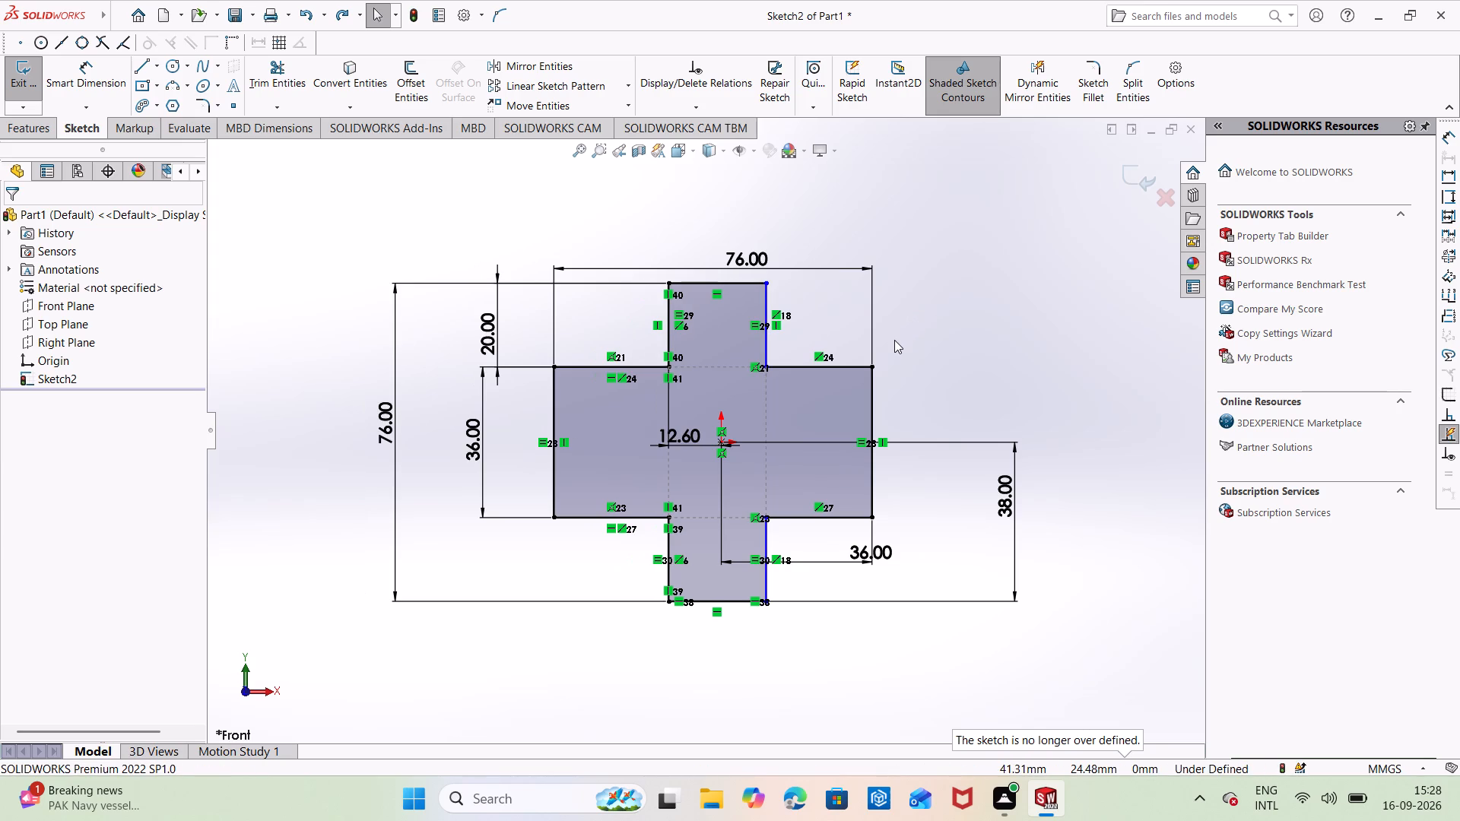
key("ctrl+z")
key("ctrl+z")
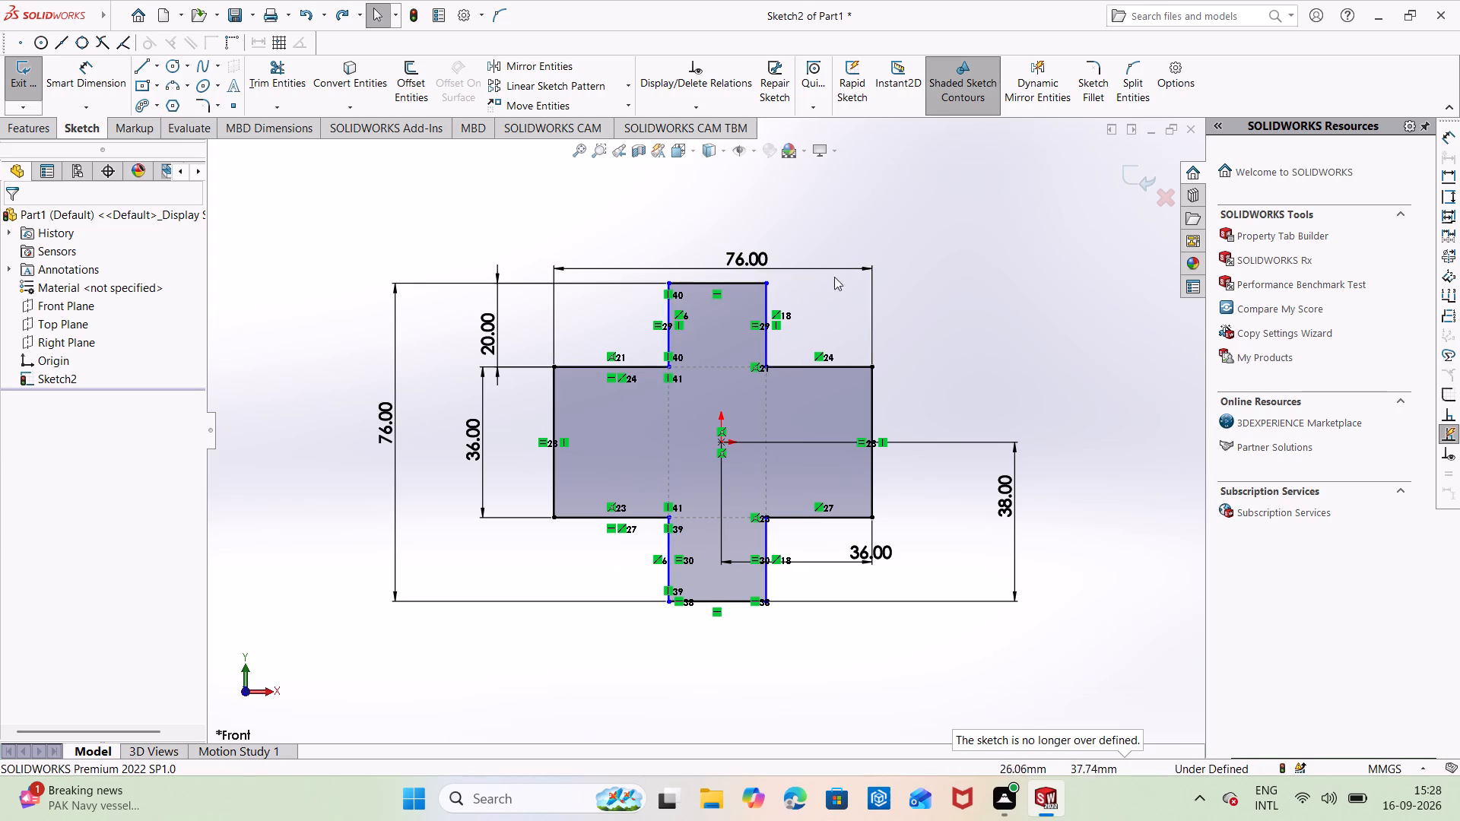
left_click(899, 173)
Dimension the upper arm's top edge as 36 mm.
right_click_drag(579, 205, 630, 114)
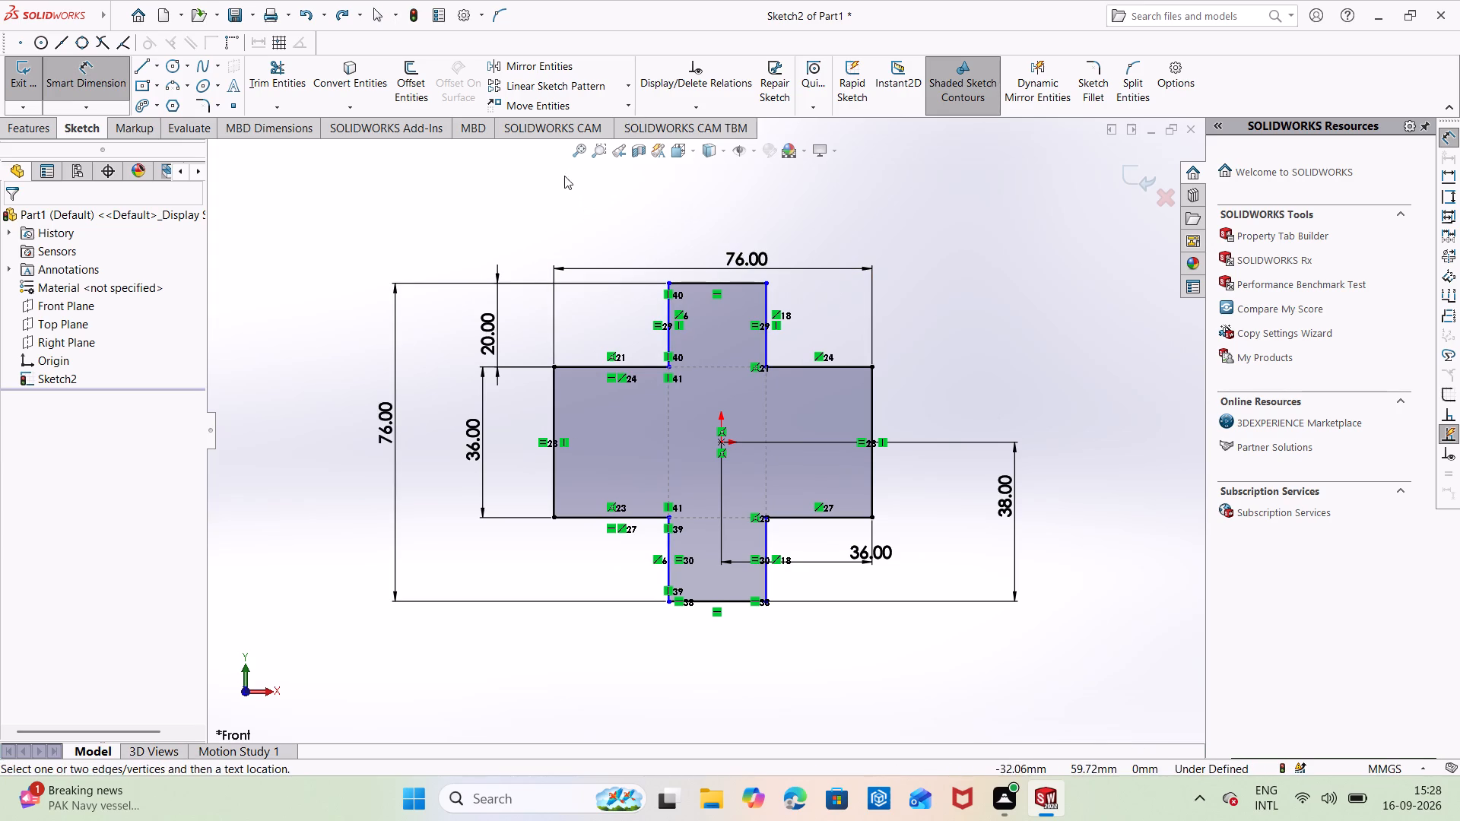
left_click(697, 280)
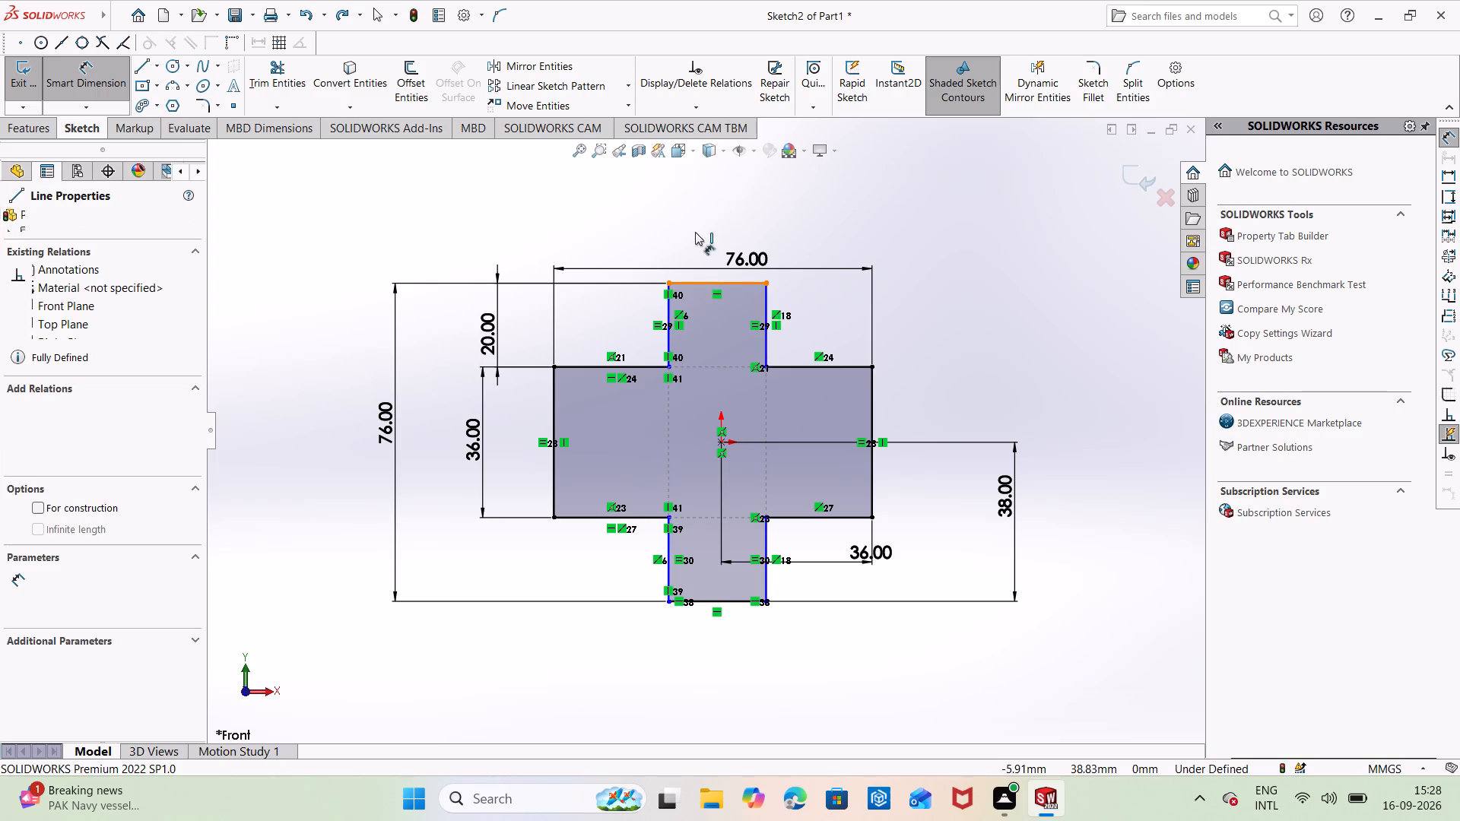
left_click(711, 217)
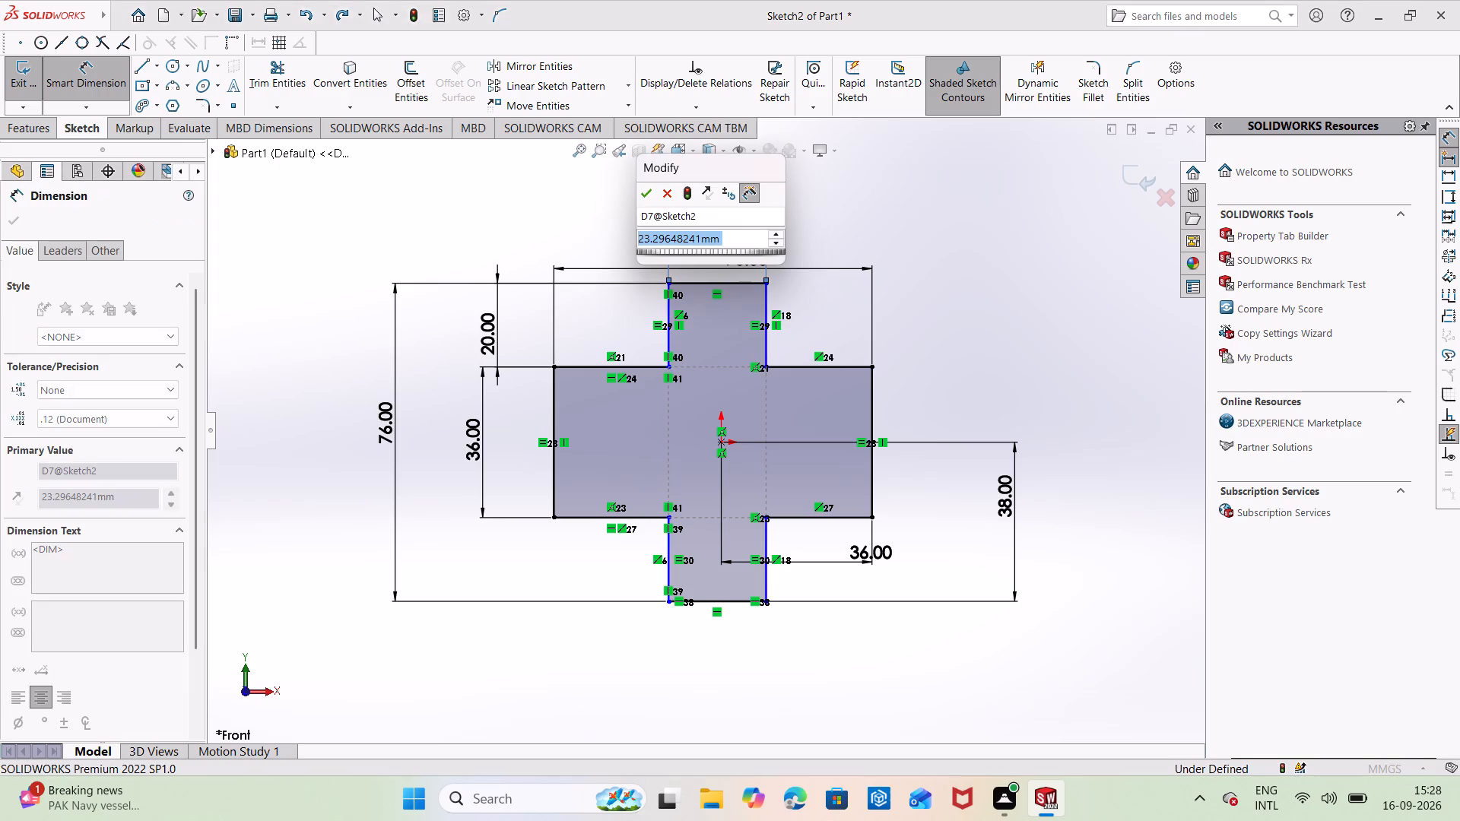
key("BackSpace")
type("36")
key("Return")
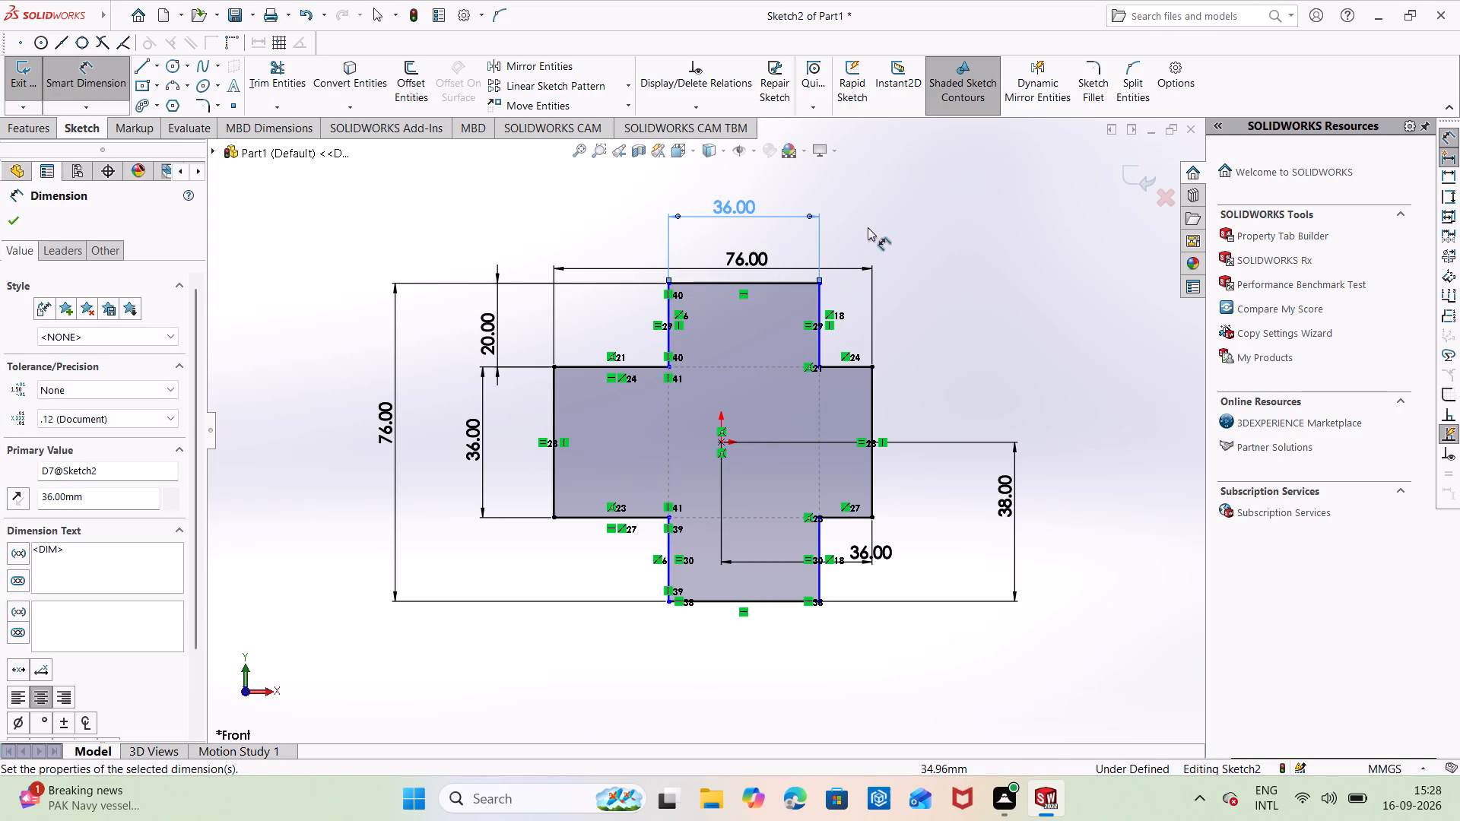
left_click(909, 313)
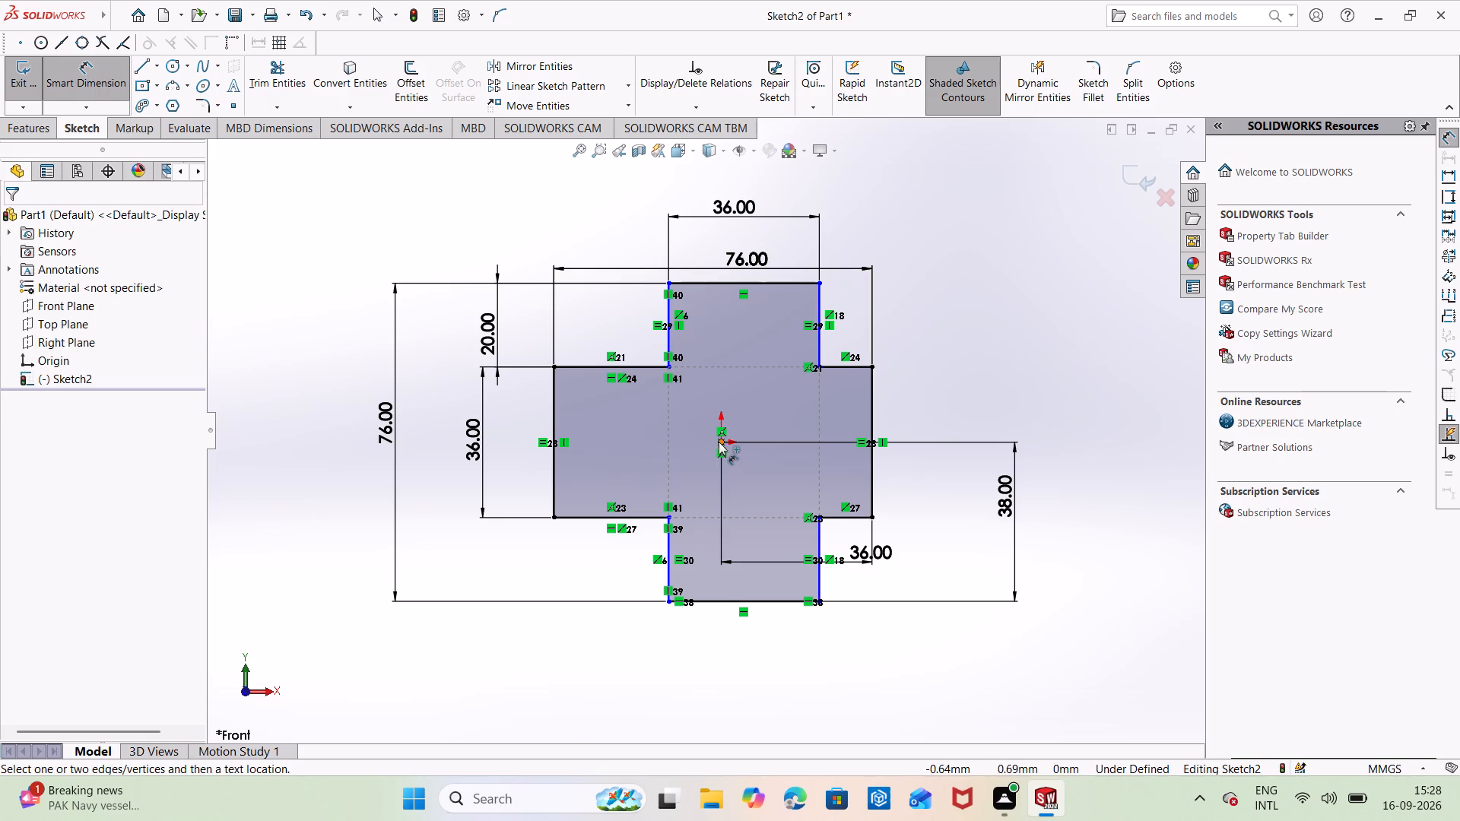
Dimension the horizontal distance from the origin to the inner corner between the left and upper arms as 18 mm.
left_click(722, 441)
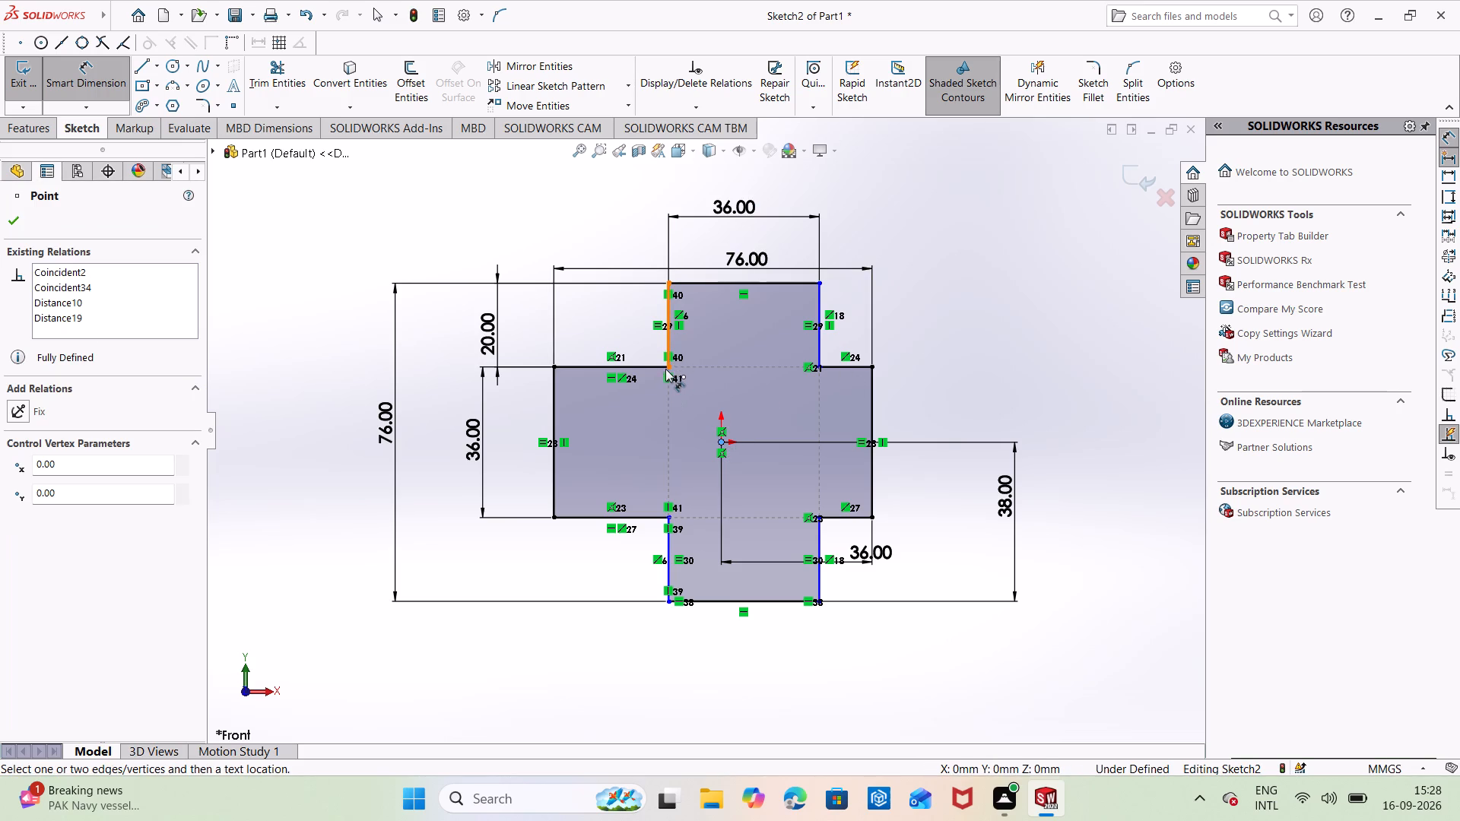
left_click(668, 364)
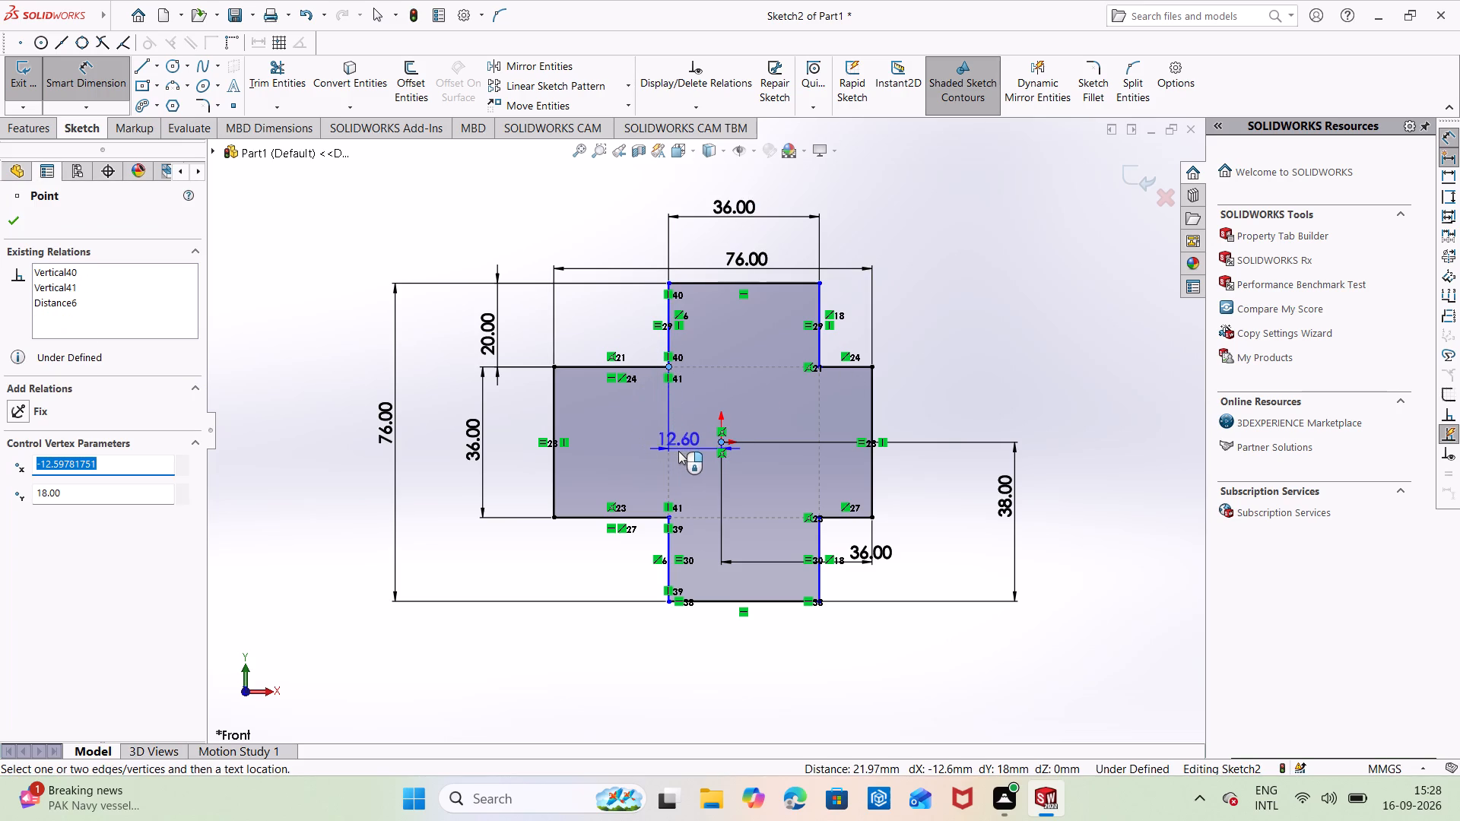
left_click(693, 453)
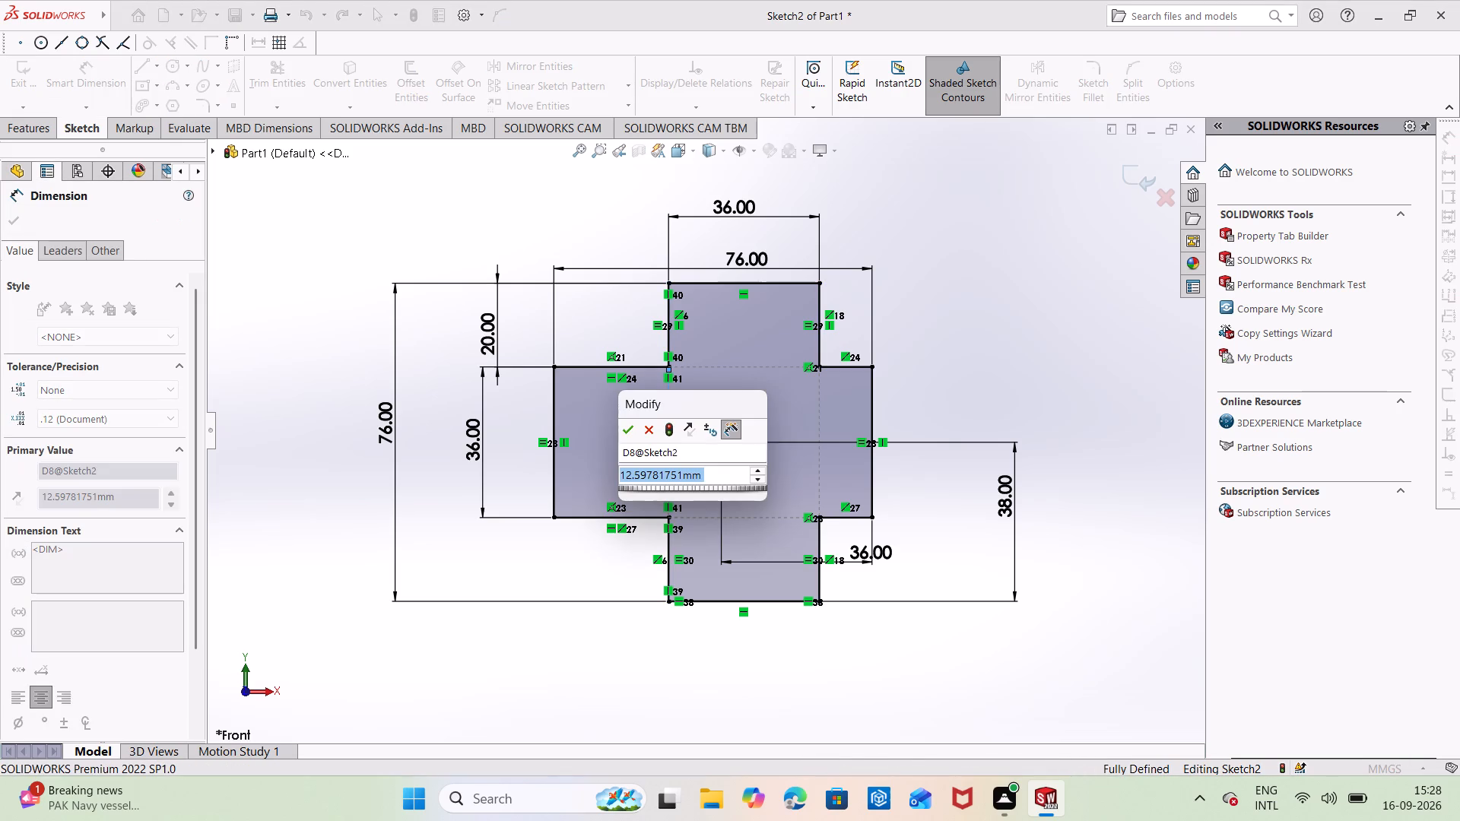
key("BackSpace")
type("18")
key("Return")
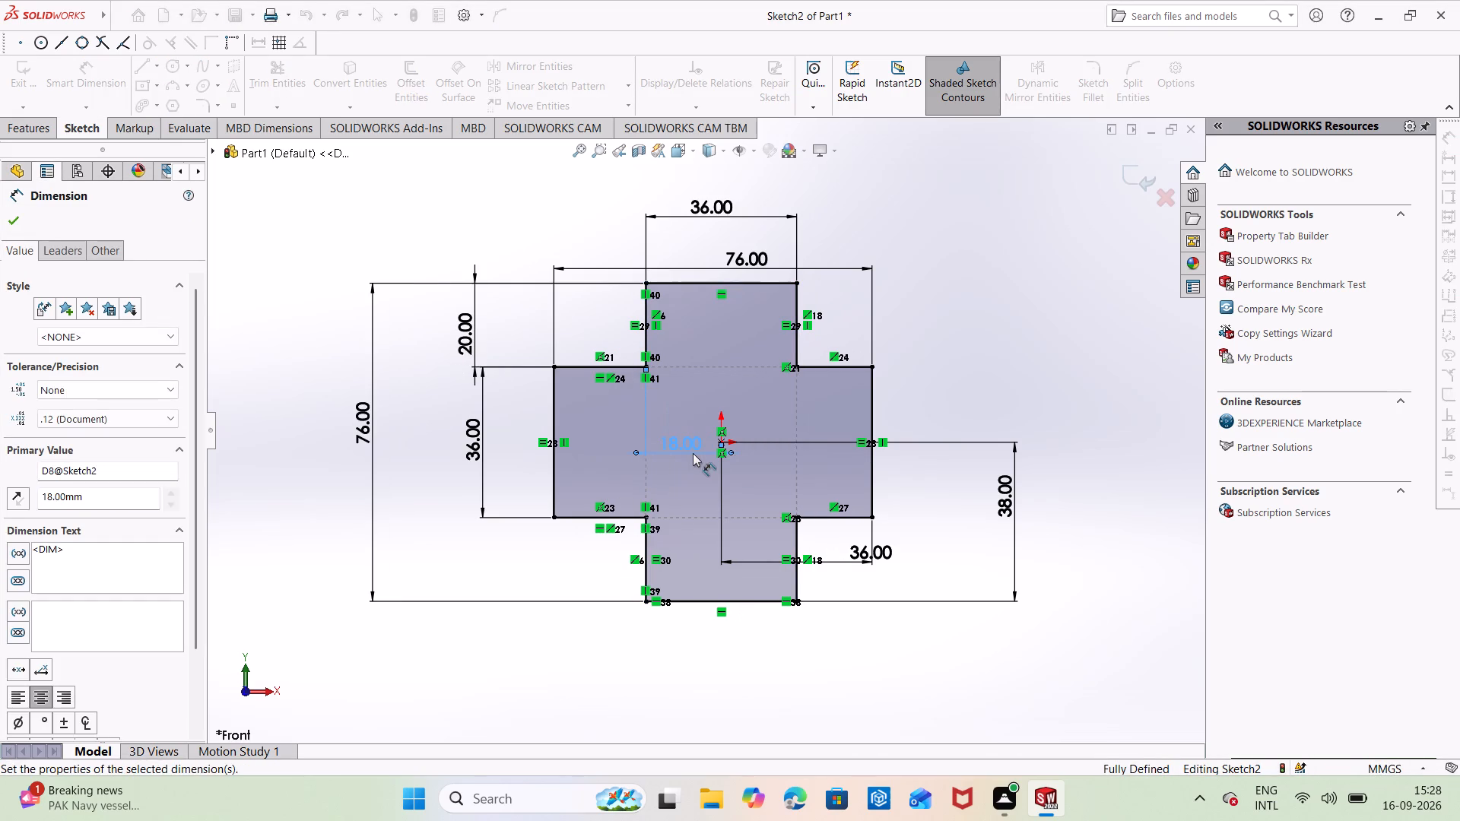
left_click(921, 249)
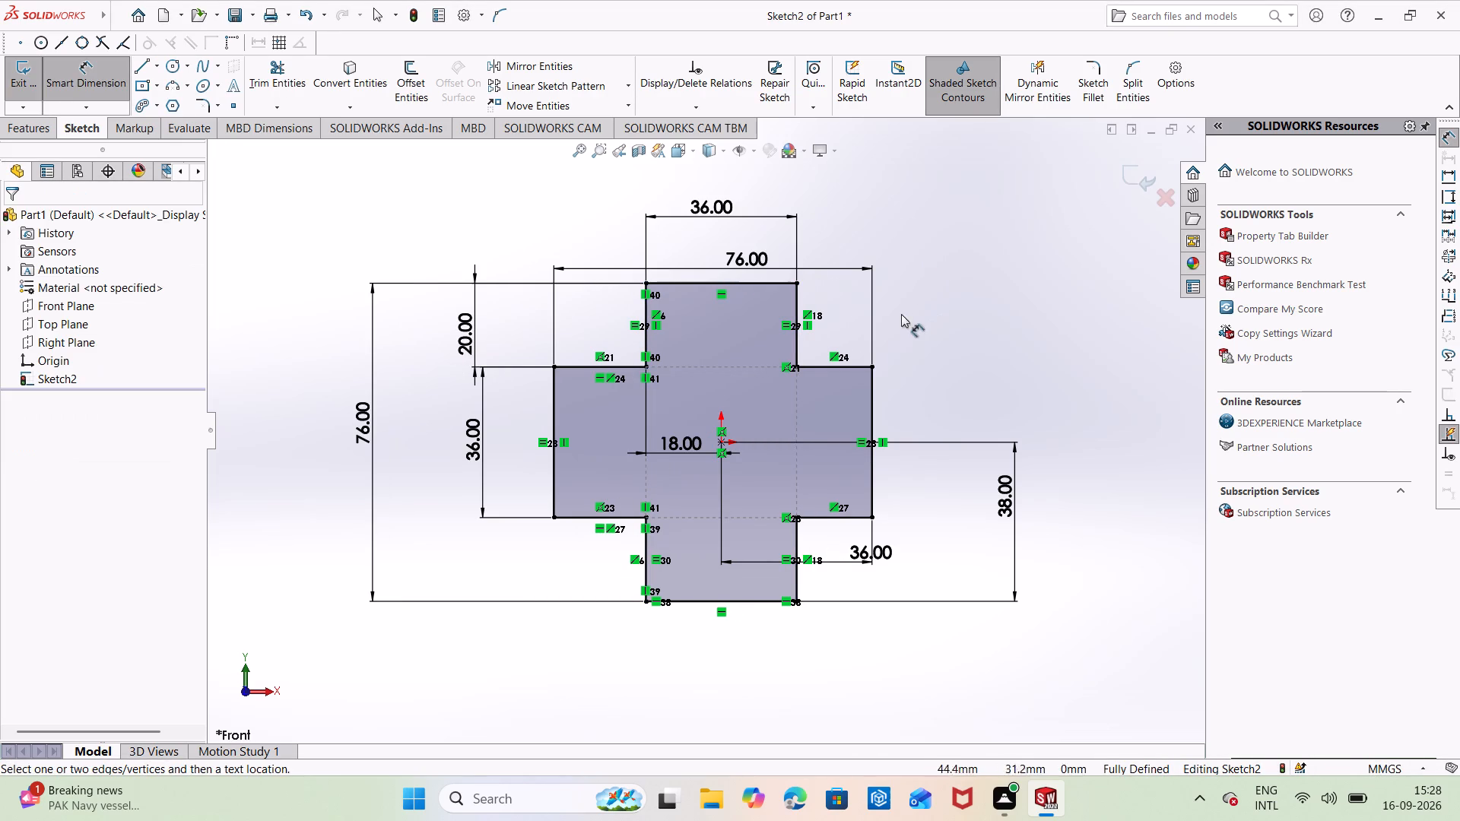
Check the lengths of the right arm's and the left arm's upper edges without placing dimensions.
left_click(831, 364)
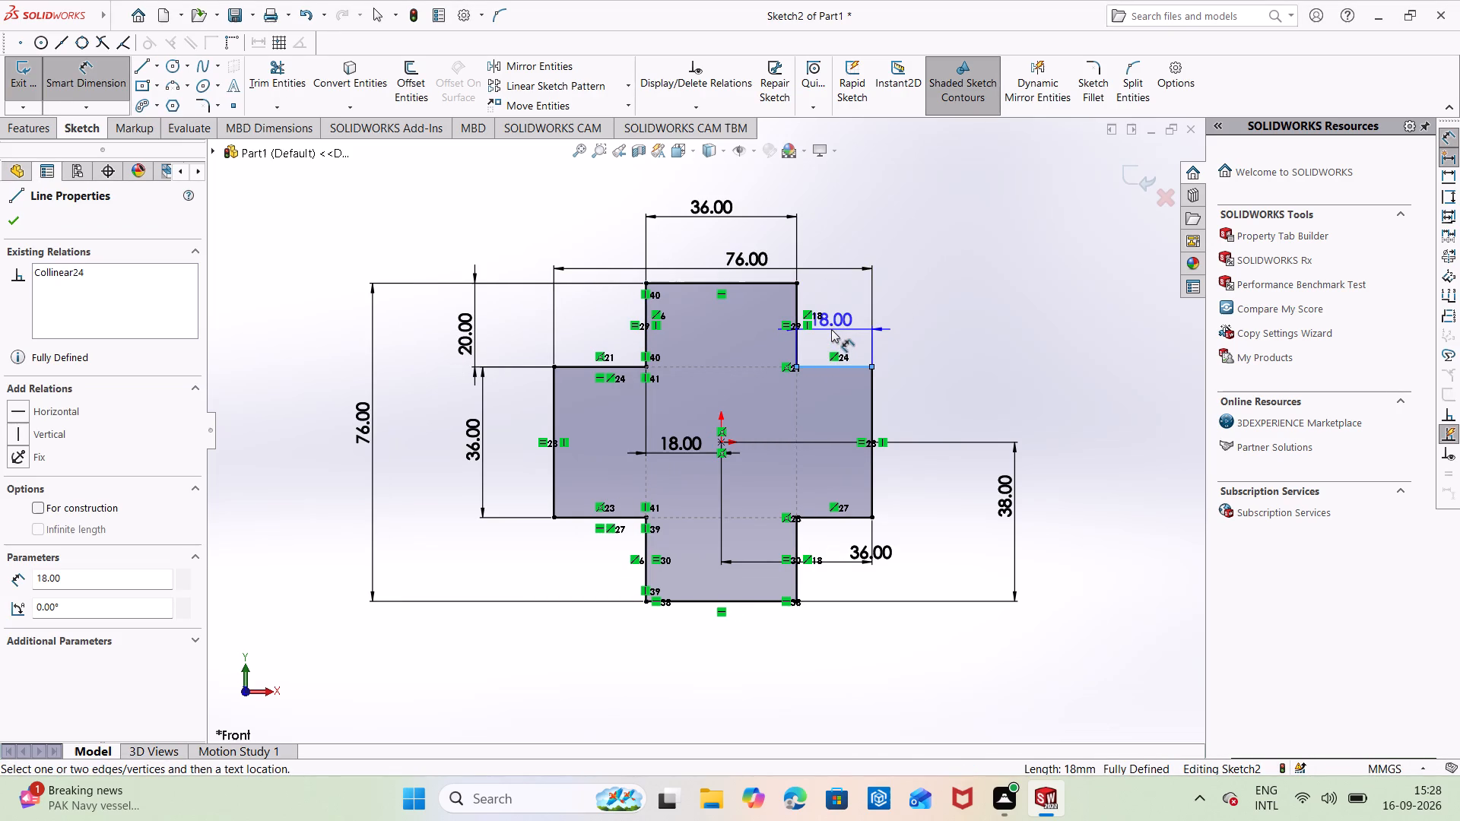
key("Escape")
left_click(576, 366)
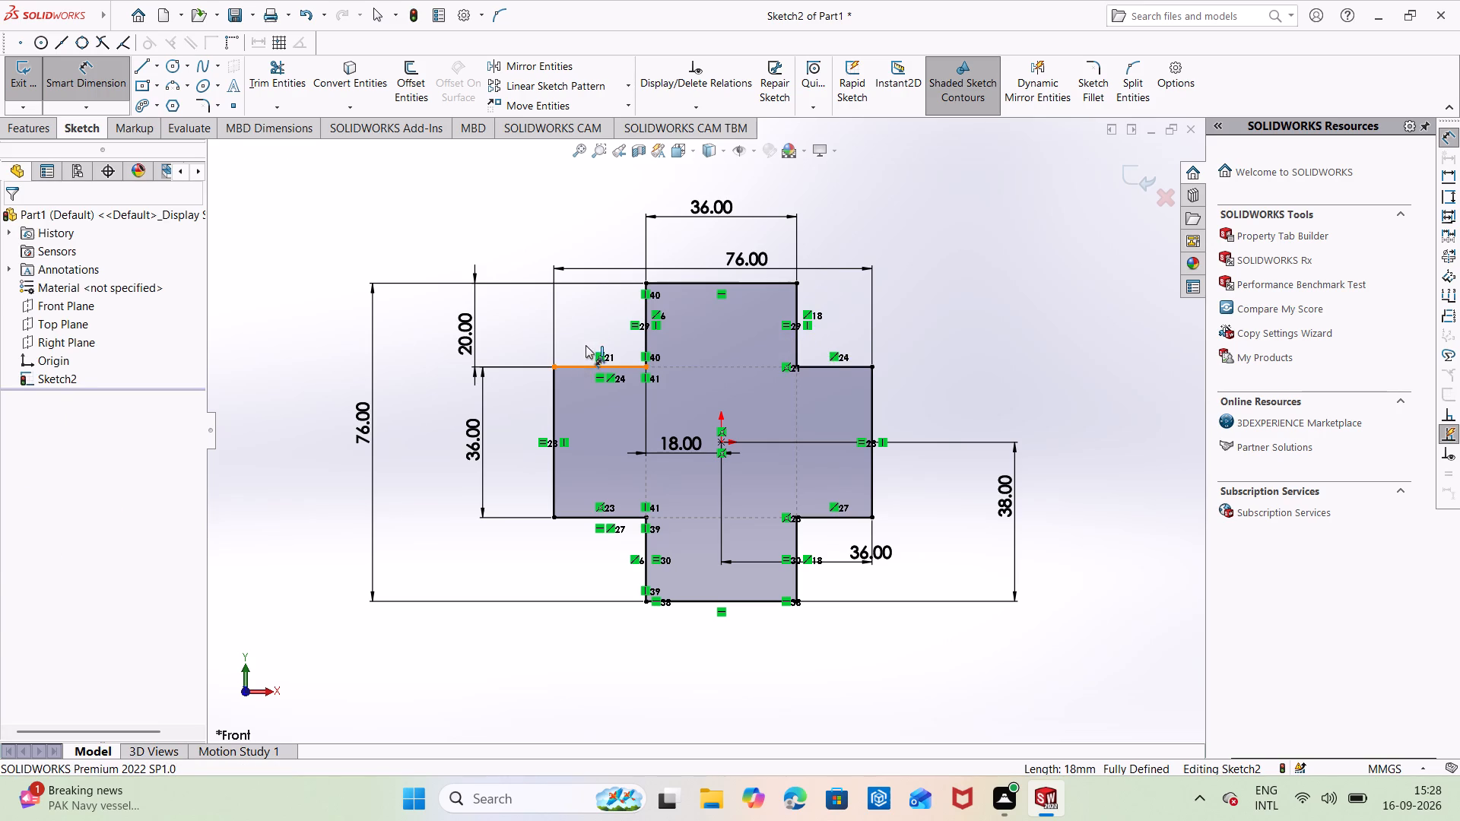
key("Escape")
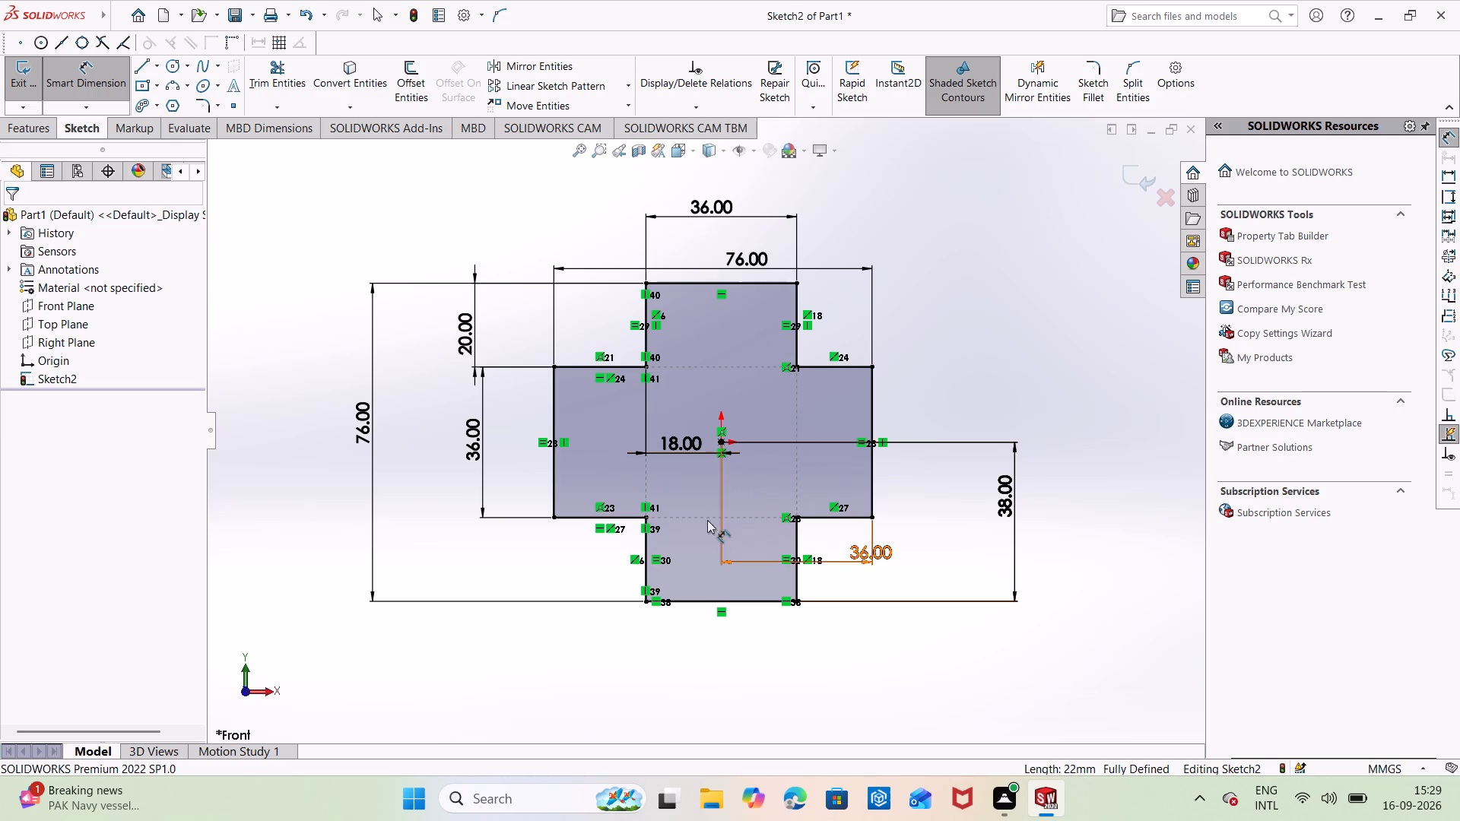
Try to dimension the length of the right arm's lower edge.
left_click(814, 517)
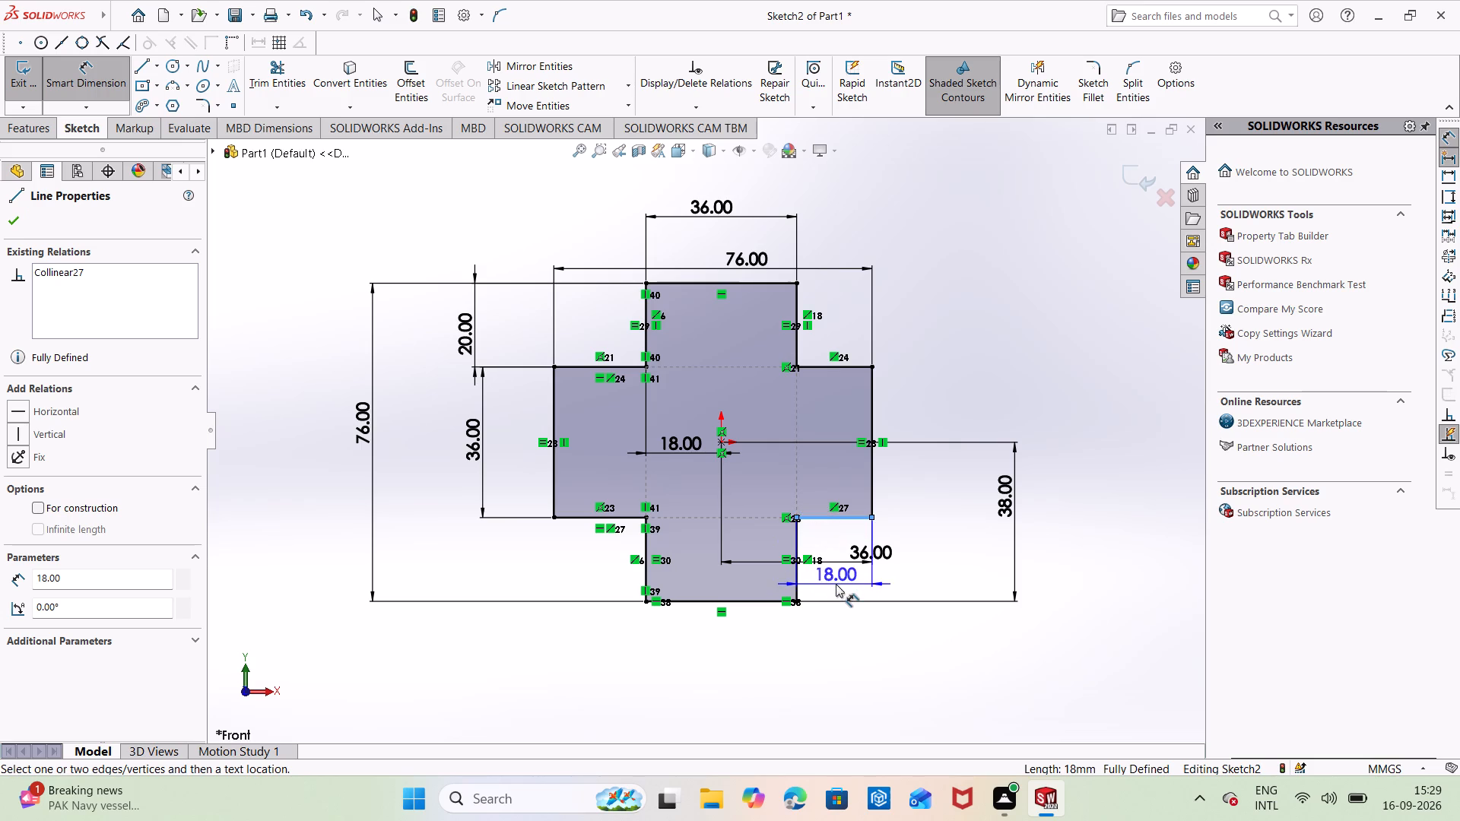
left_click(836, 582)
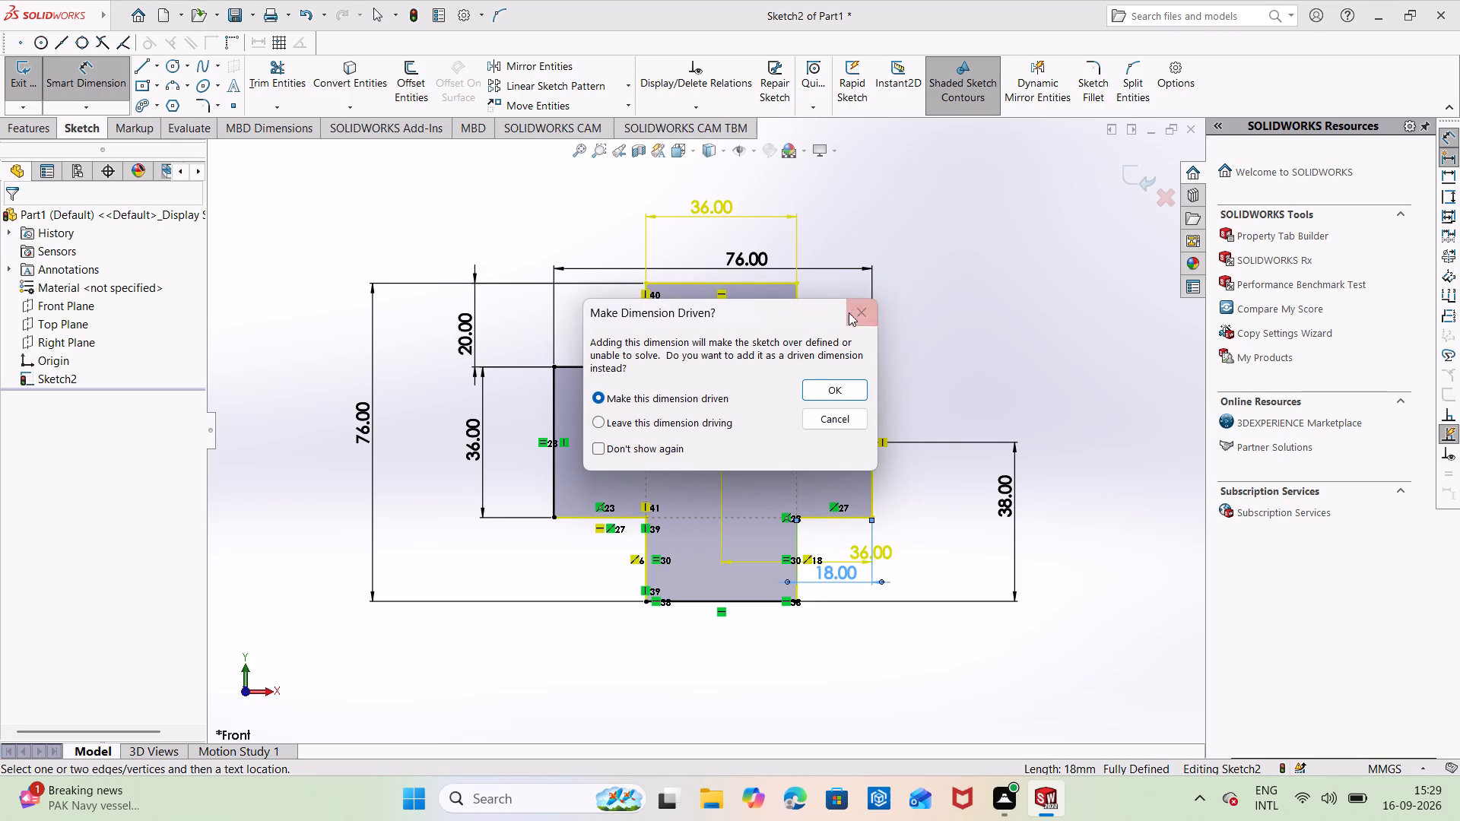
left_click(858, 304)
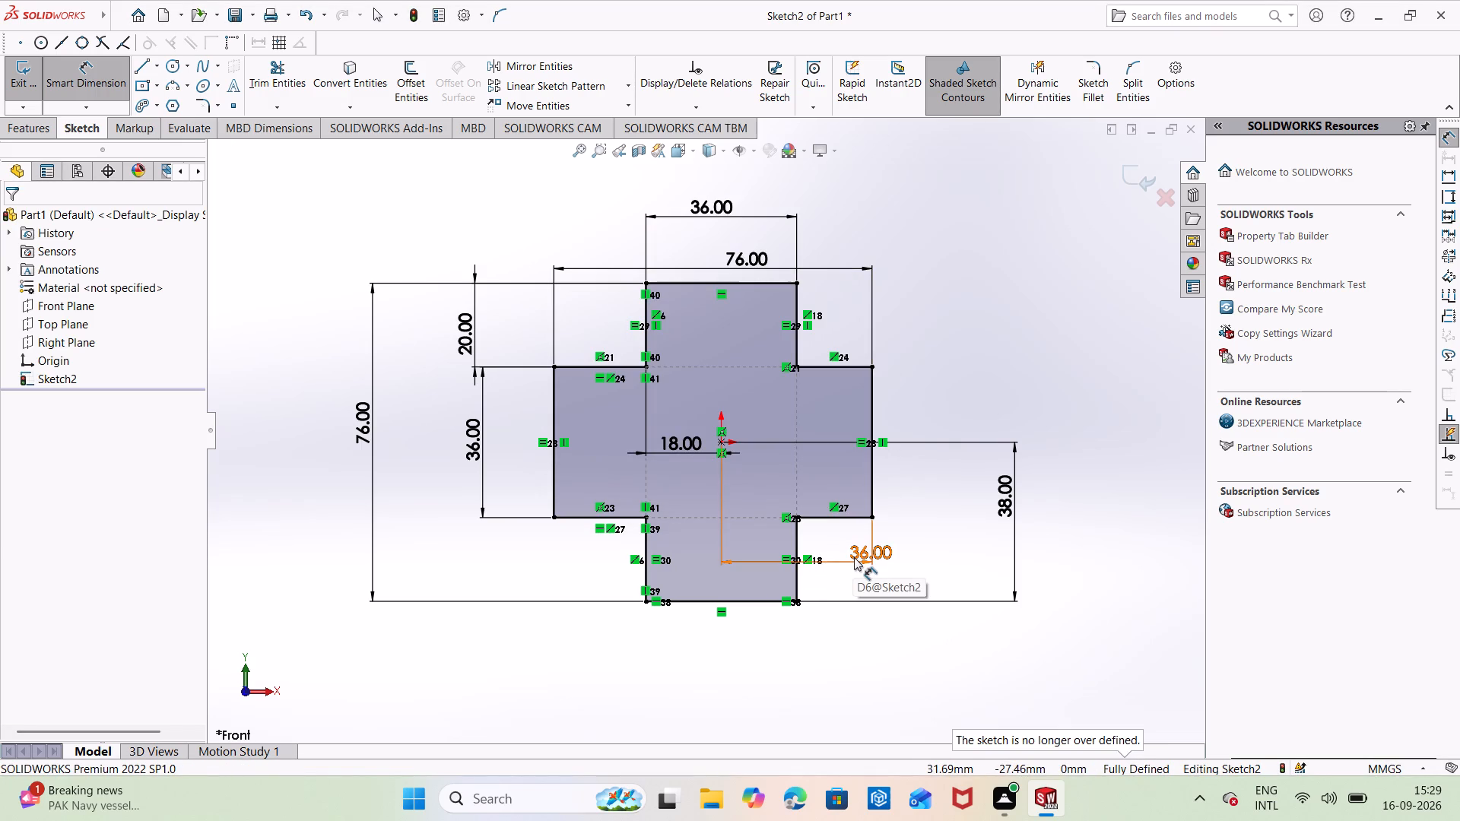
Delete the 36 mm horizontal dimension between the origin and the right arm's outer edge.
right_click(854, 557)
key("Escape")
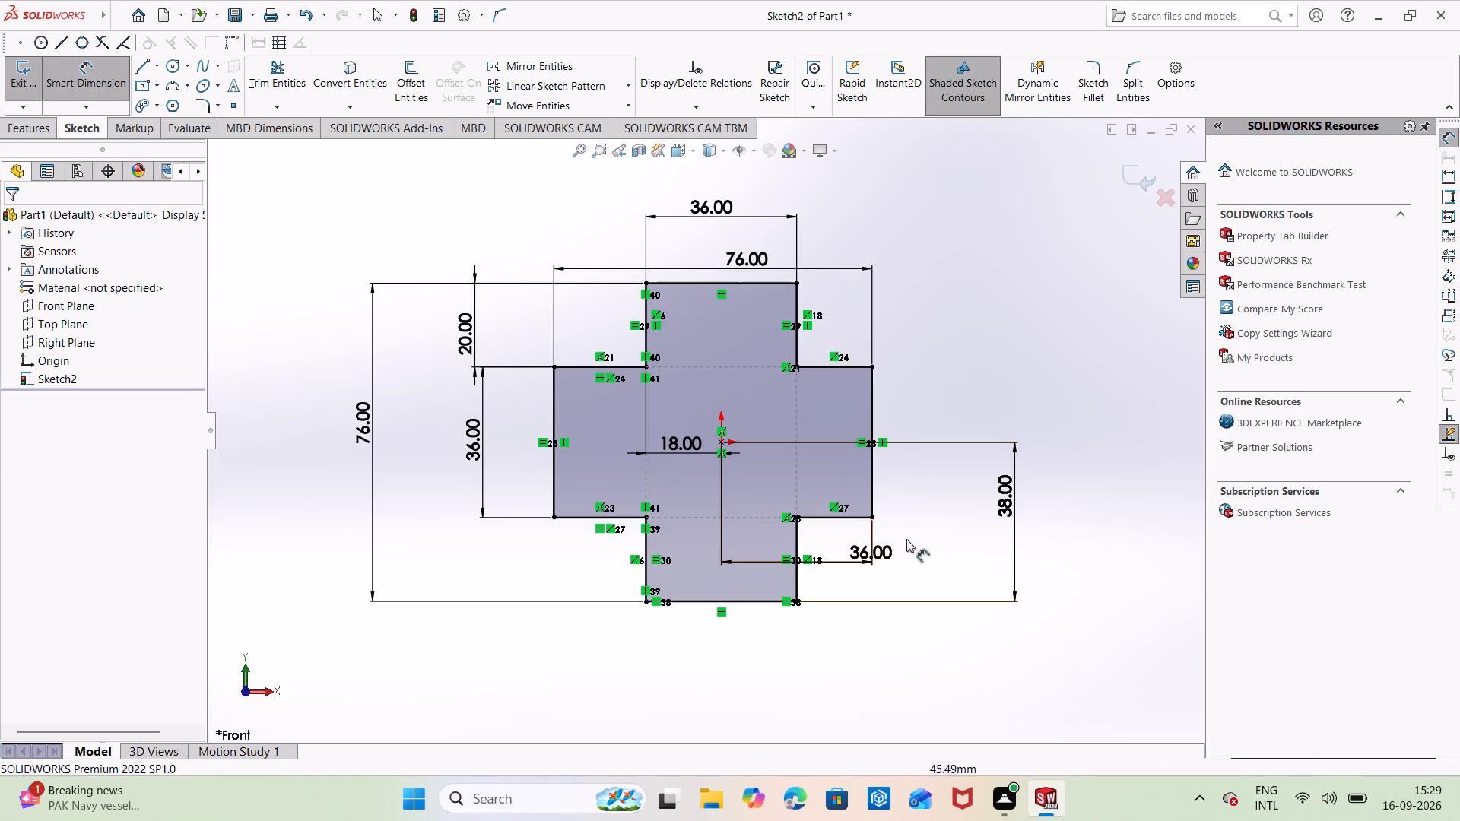
double_click(863, 556)
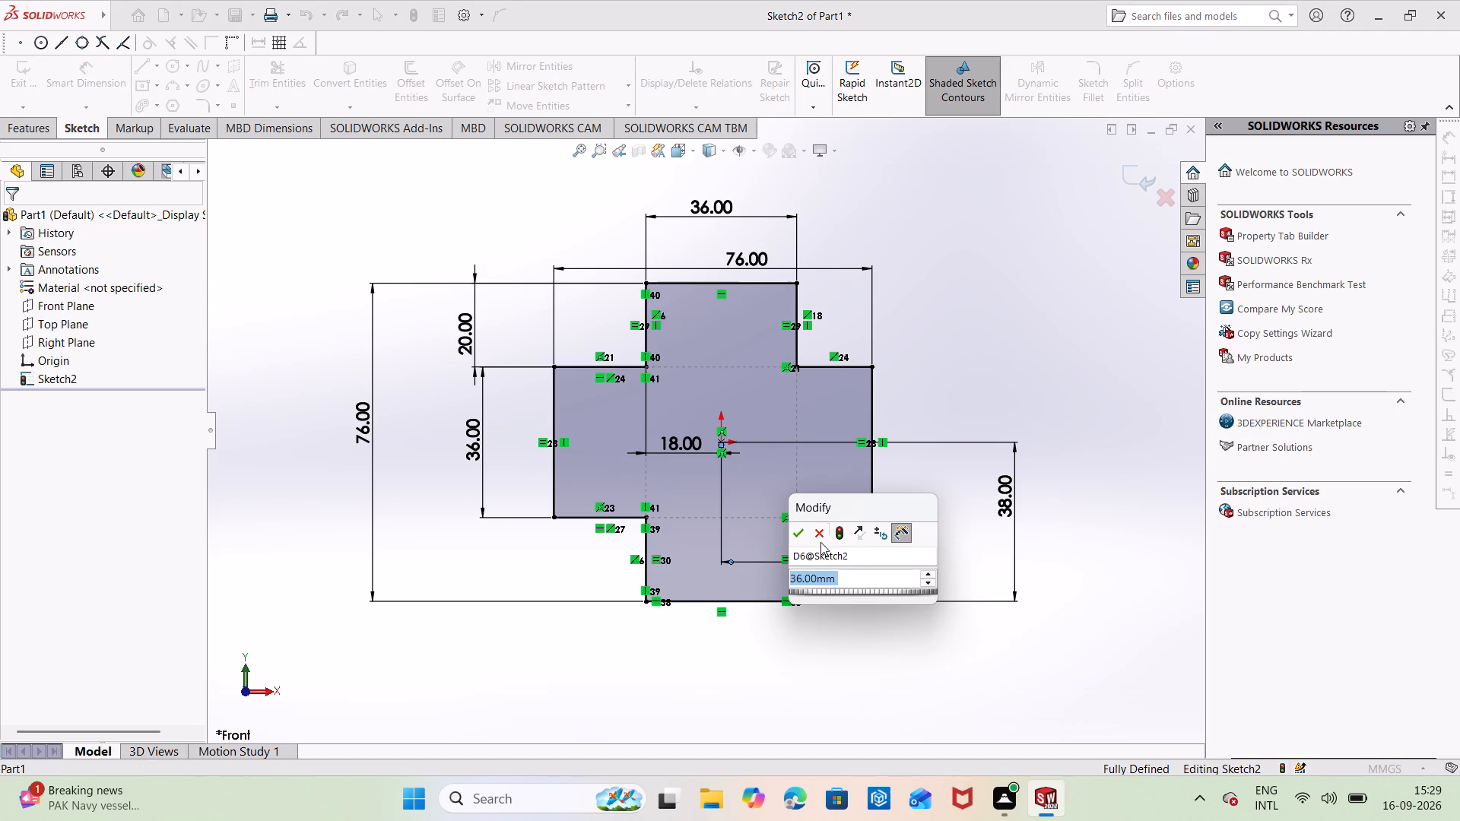
key("Escape")
key("Escape")
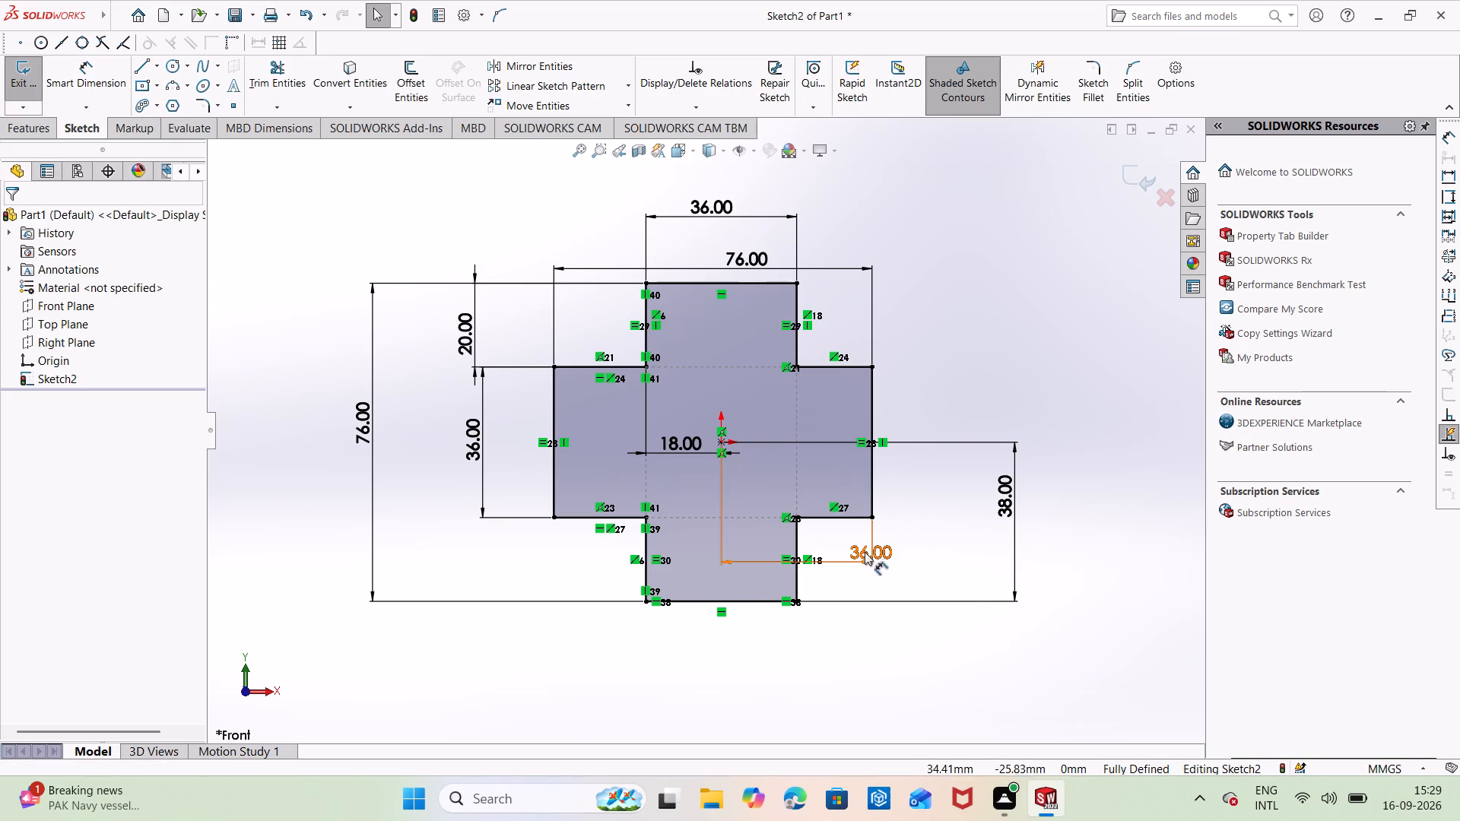
right_click(865, 556)
left_click(889, 594)
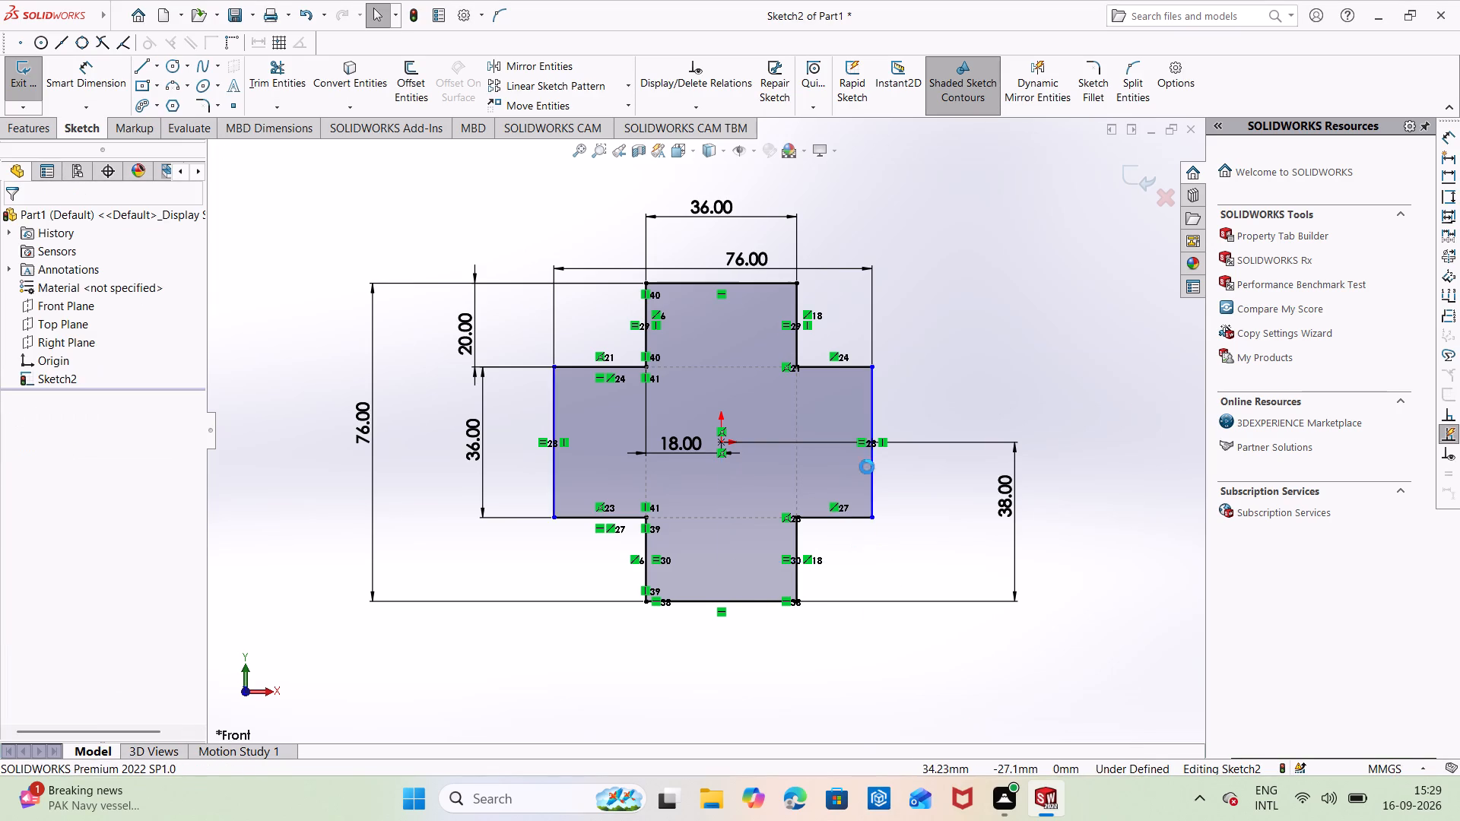
key("Escape")
Dimension the length of the right arm's upper edge as 20 mm.
right_click_drag(516, 219, 514, 170)
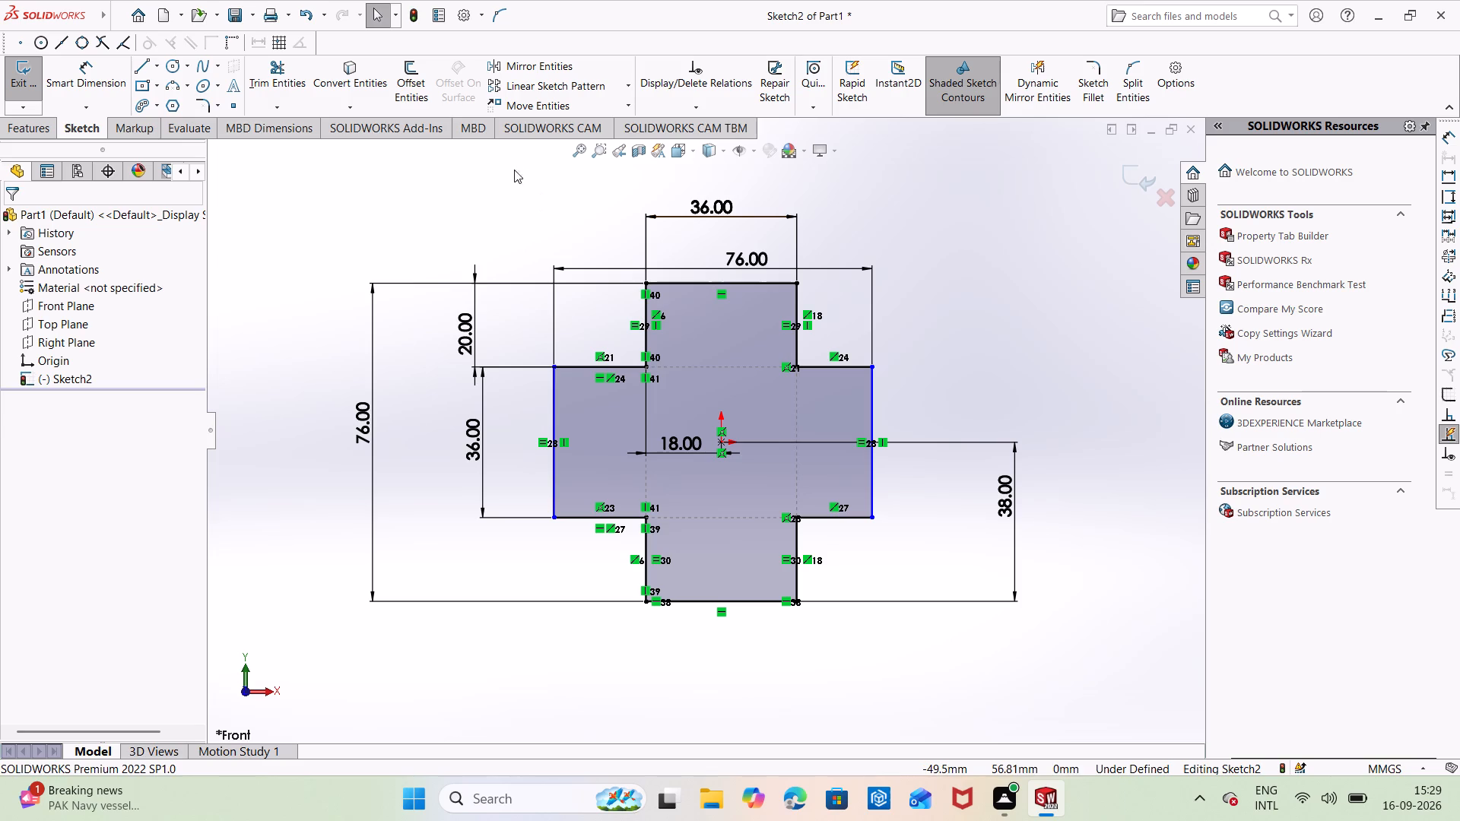
right_click_drag(514, 170, 515, 160)
right_click_drag(541, 242, 538, 151)
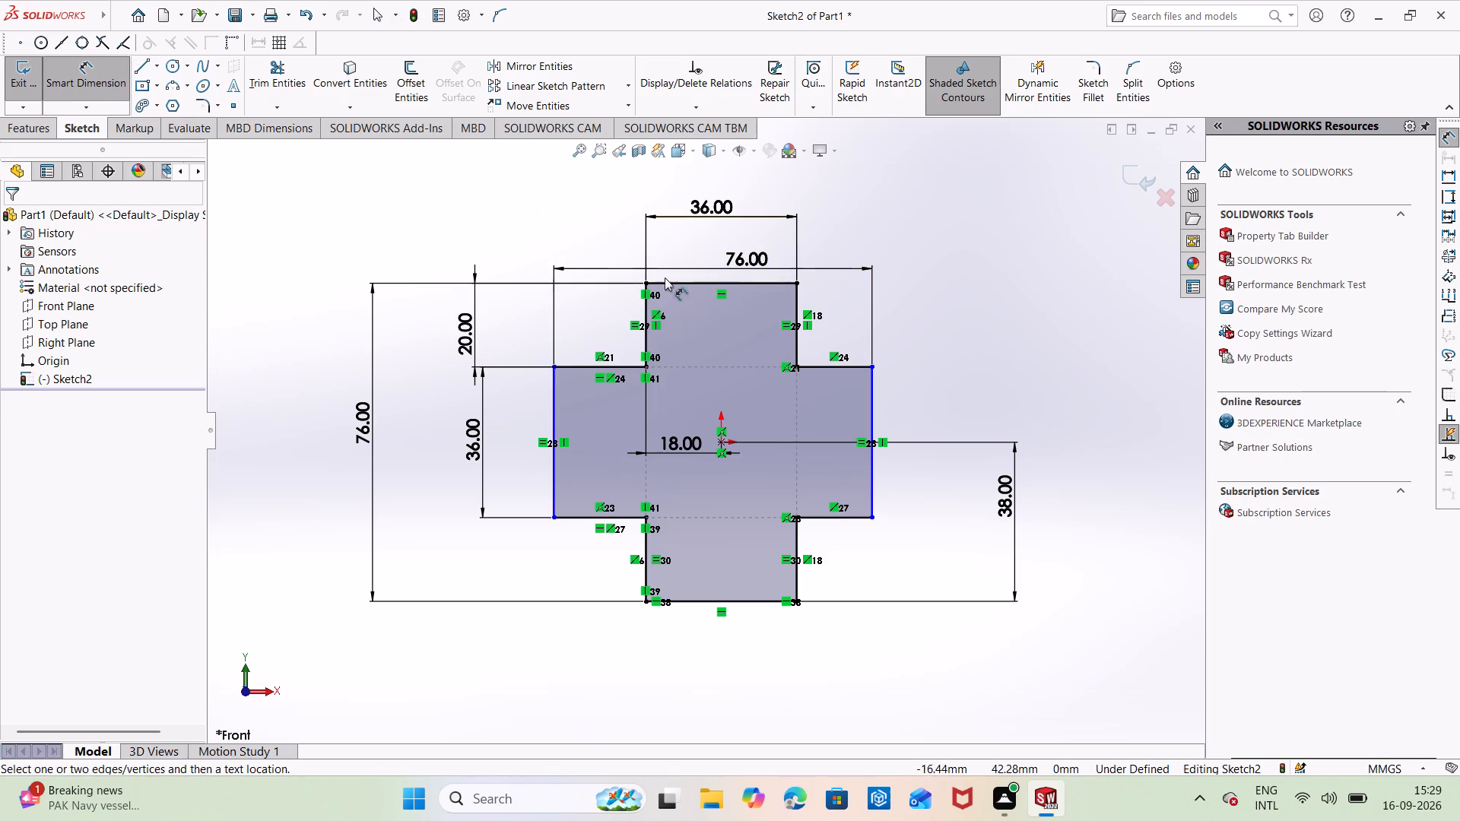
left_click(820, 366)
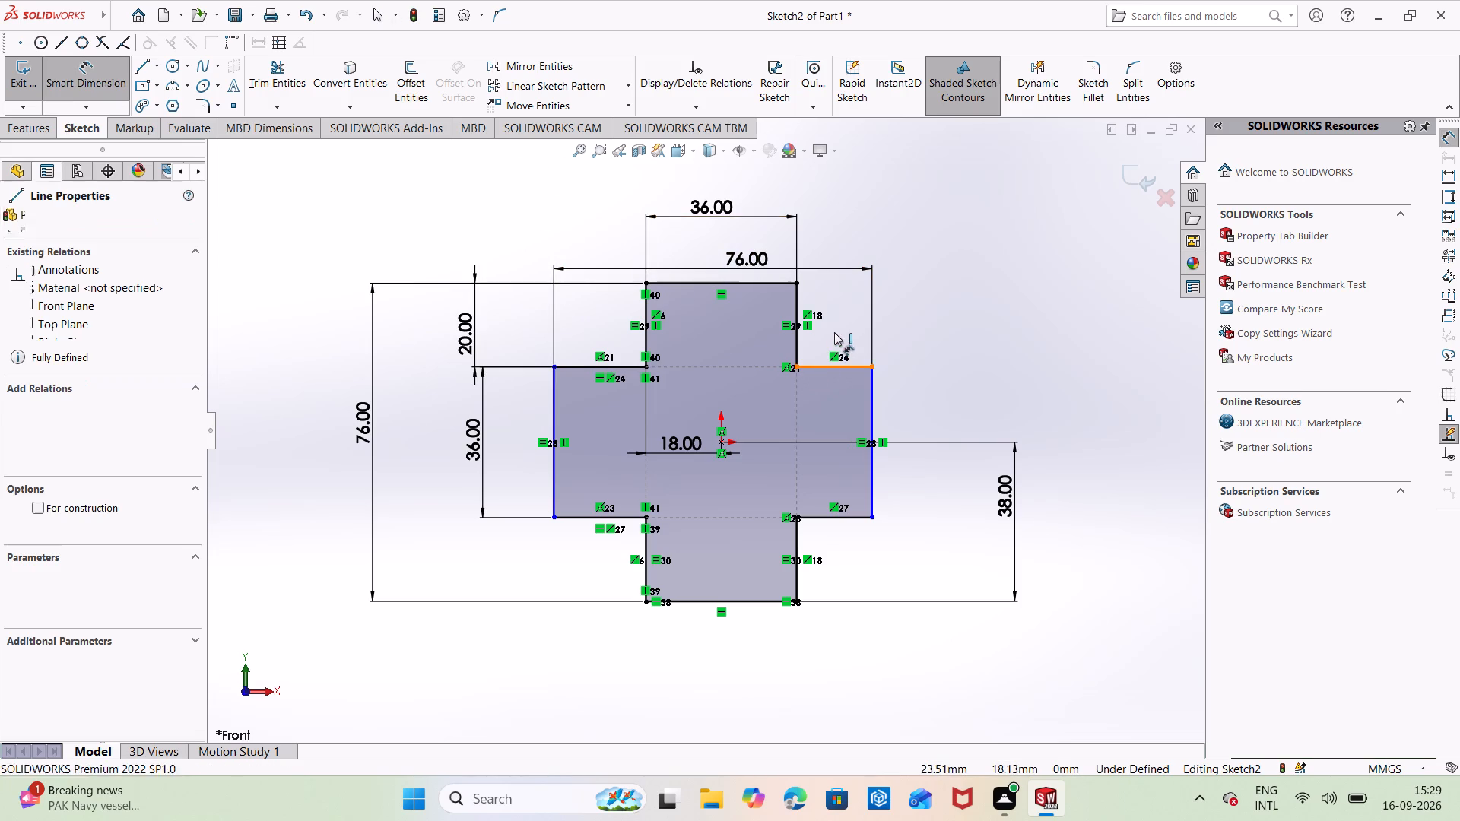
left_click(835, 341)
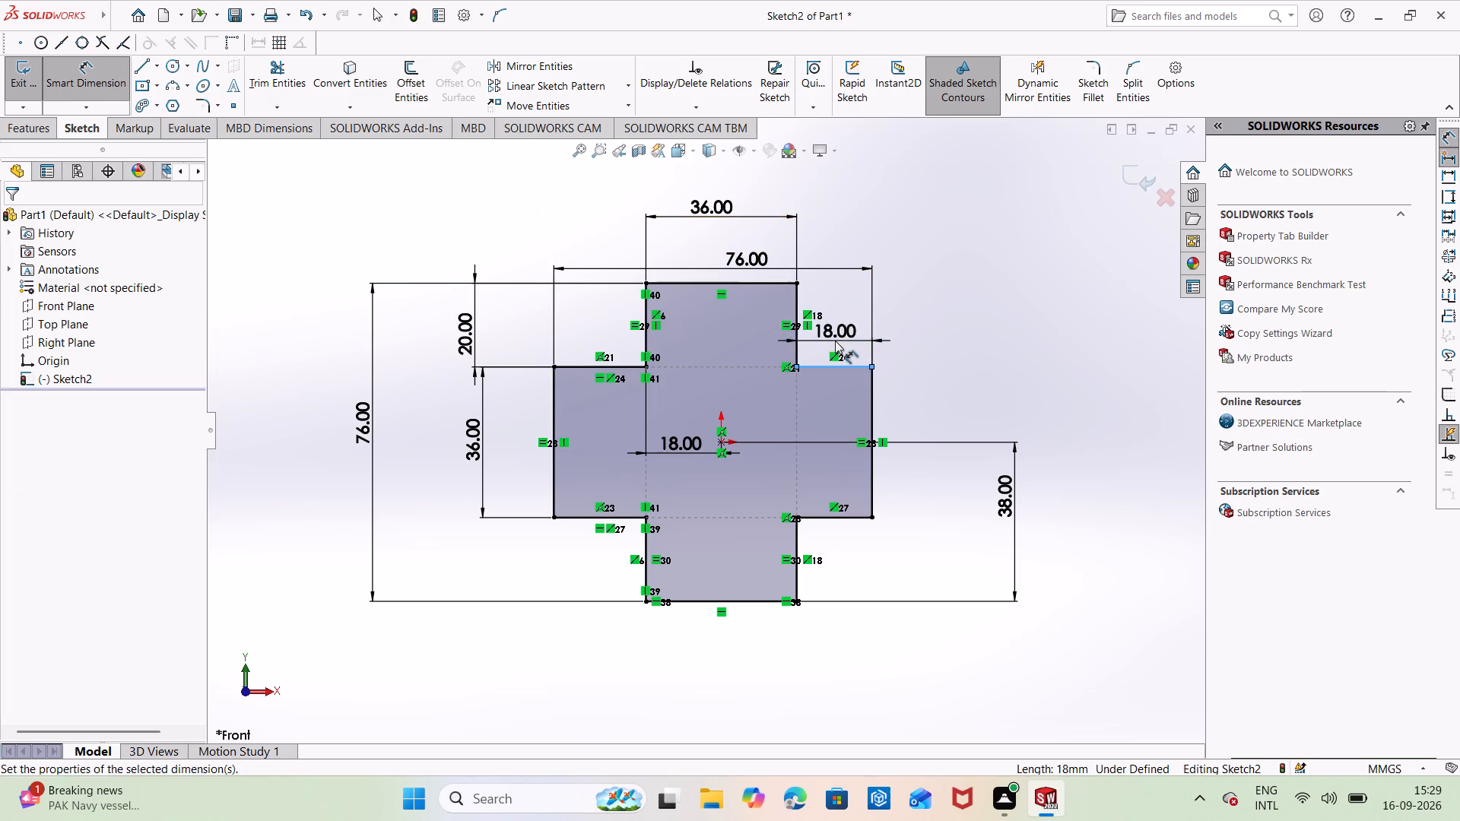
key("BackSpace")
type("20")
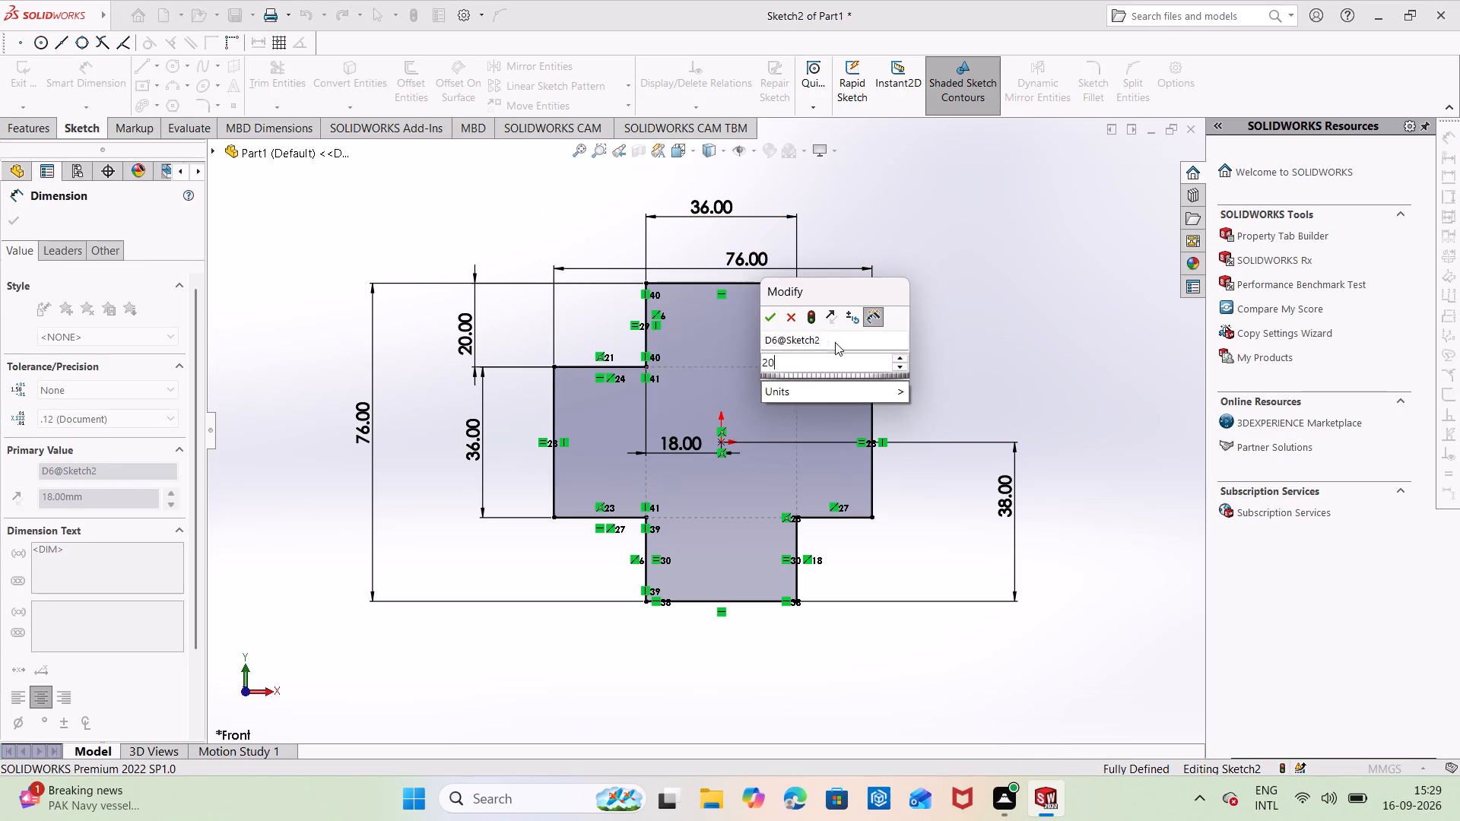
key("Return")
left_click(975, 284)
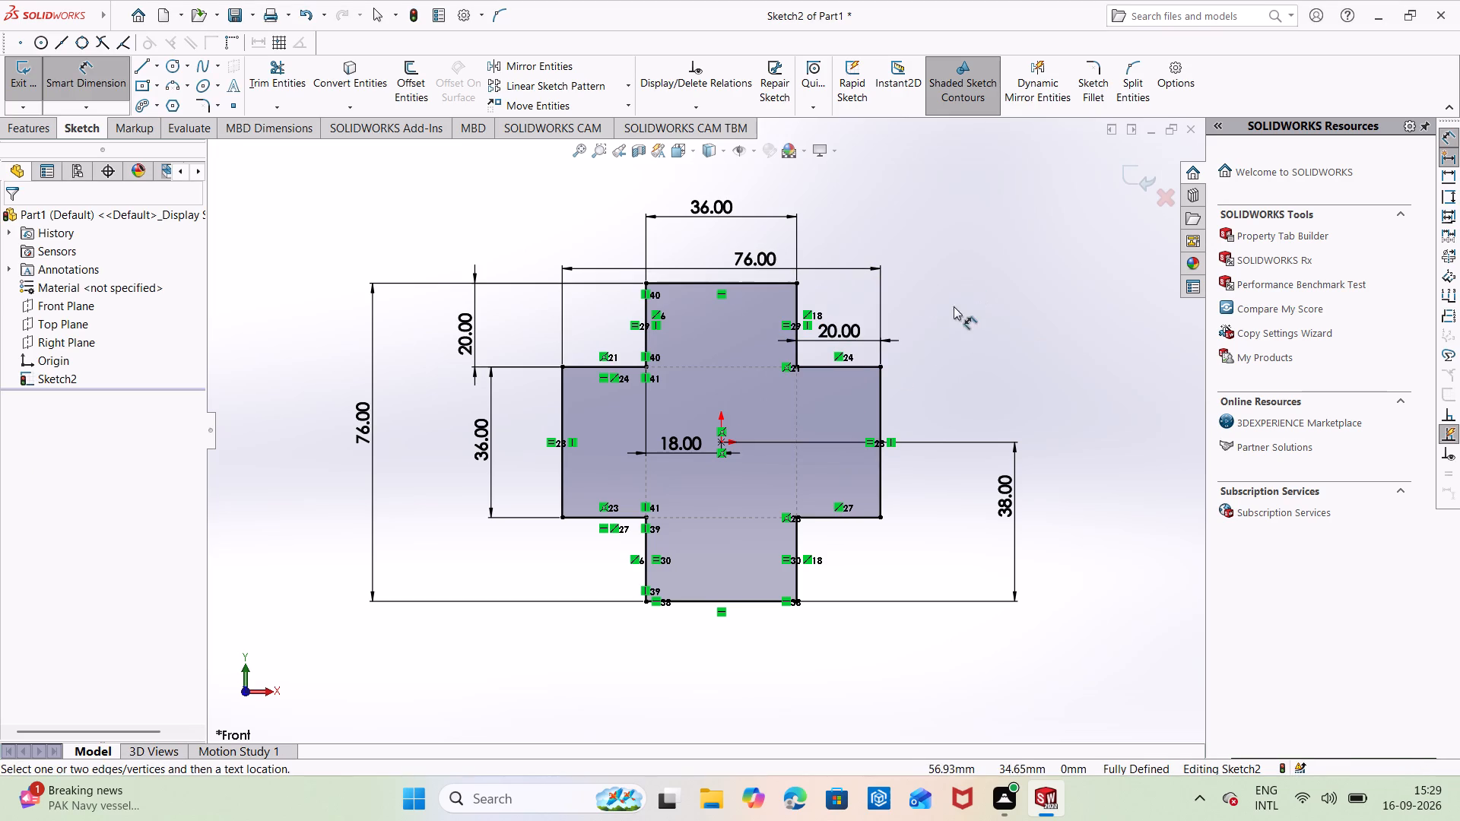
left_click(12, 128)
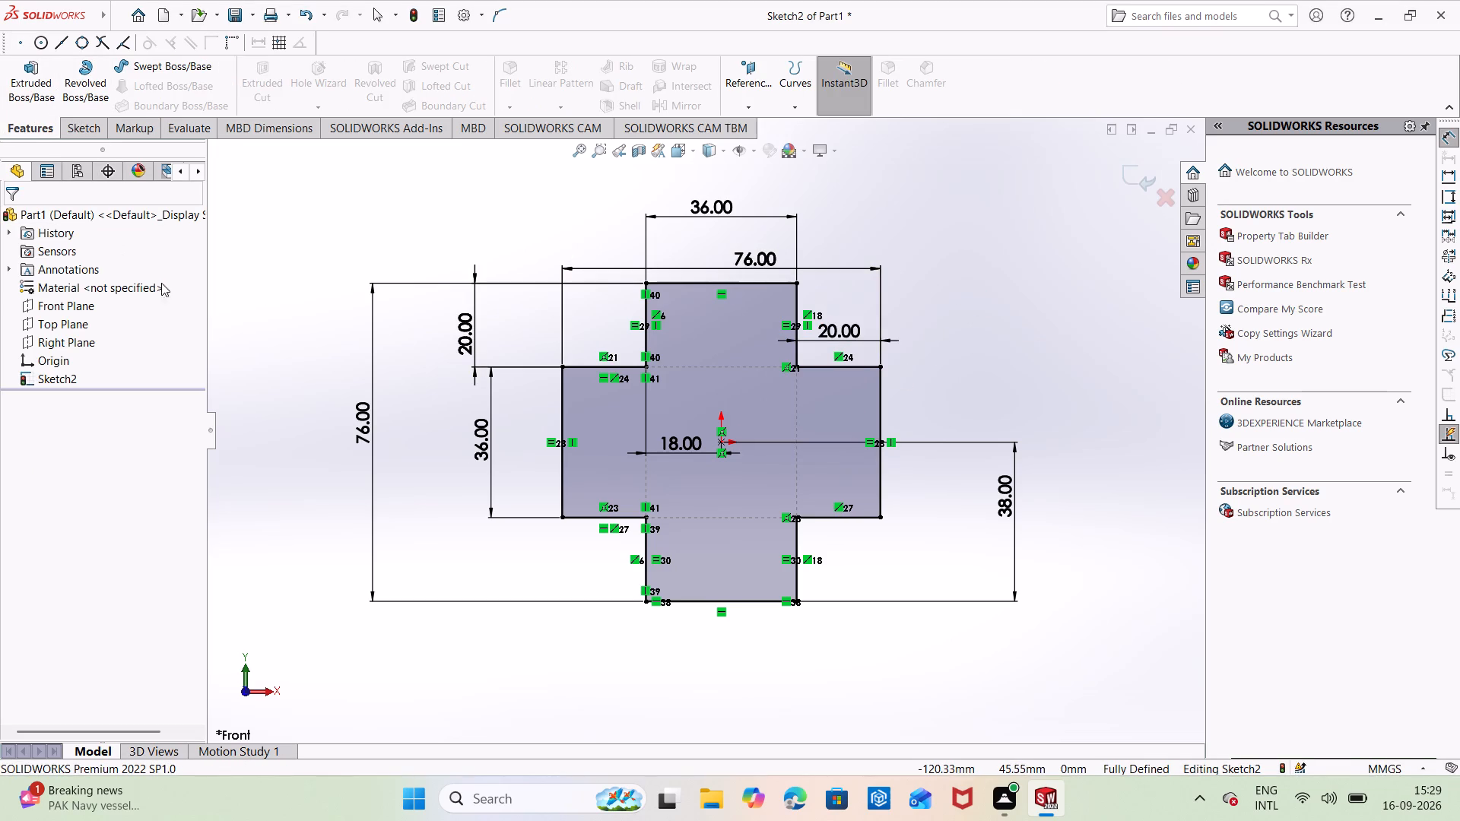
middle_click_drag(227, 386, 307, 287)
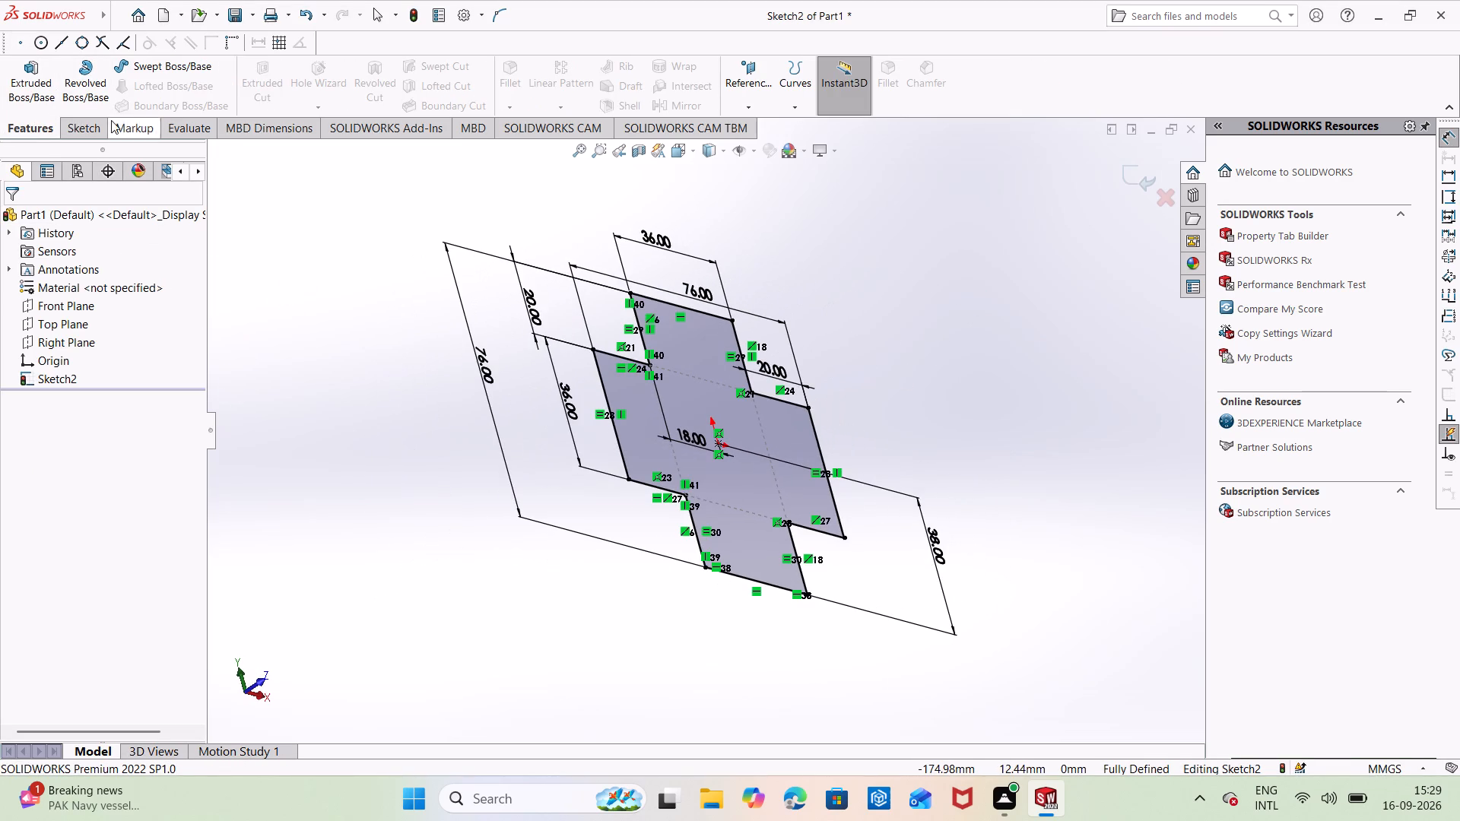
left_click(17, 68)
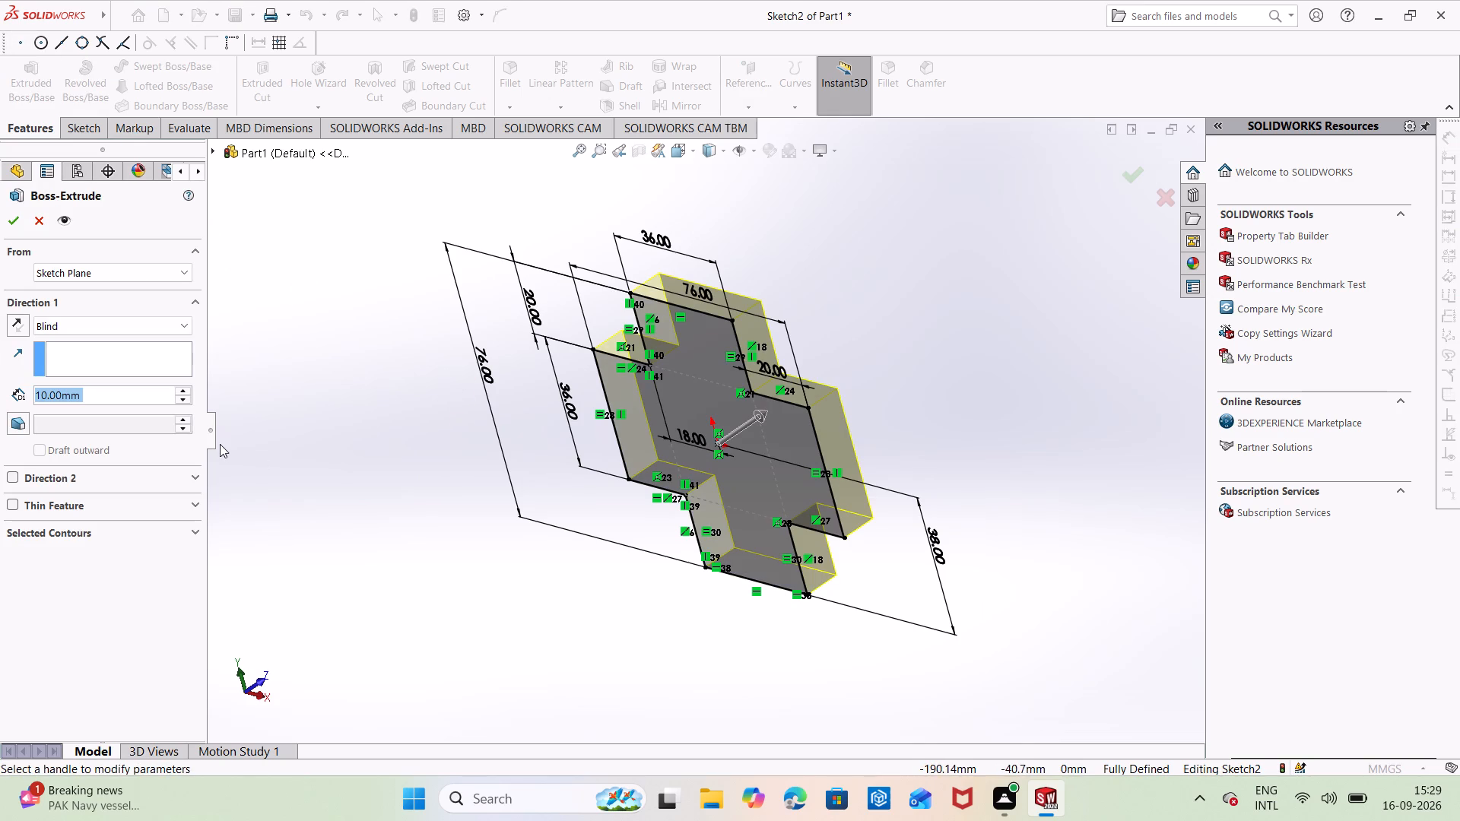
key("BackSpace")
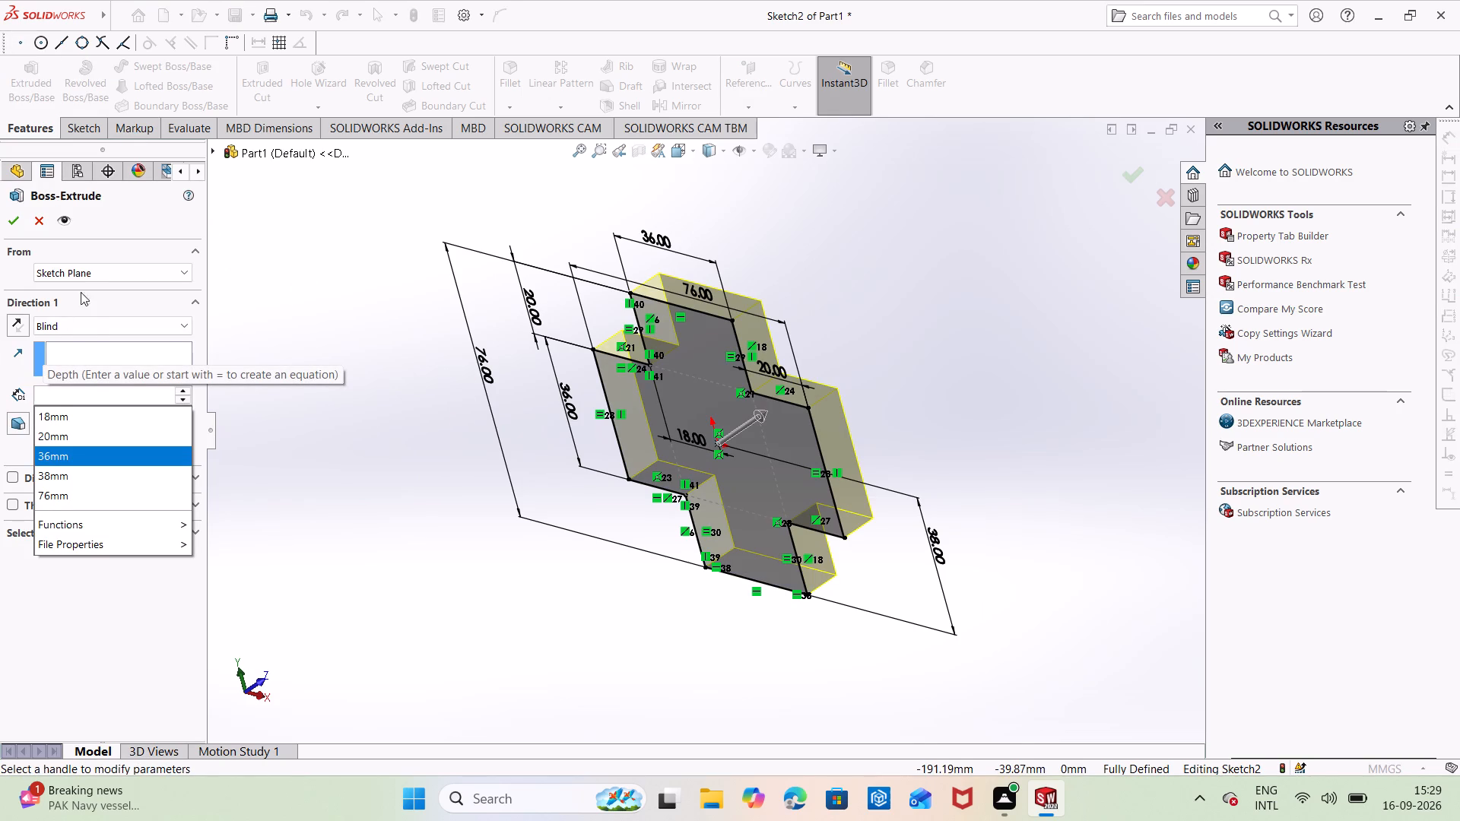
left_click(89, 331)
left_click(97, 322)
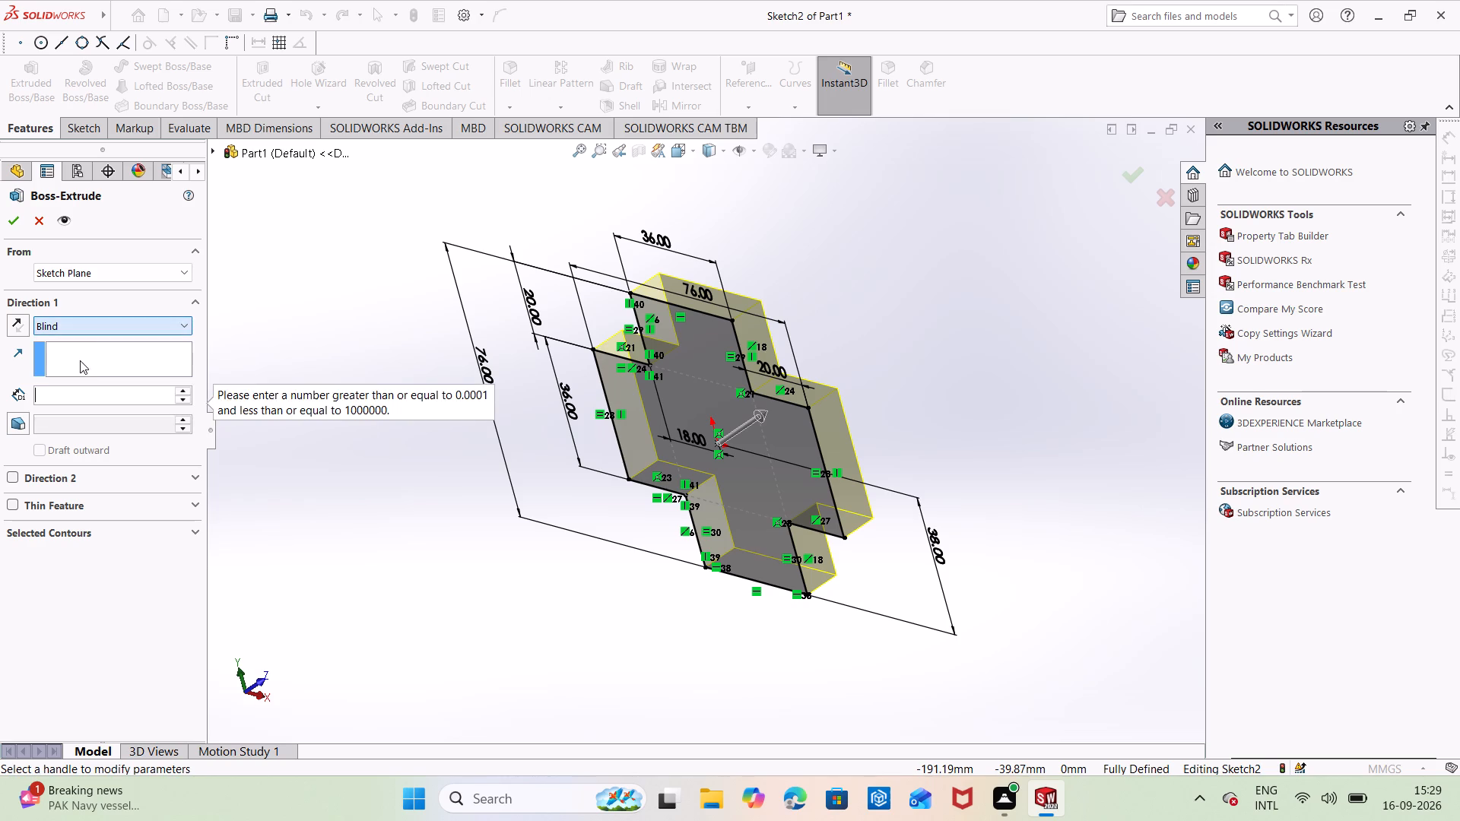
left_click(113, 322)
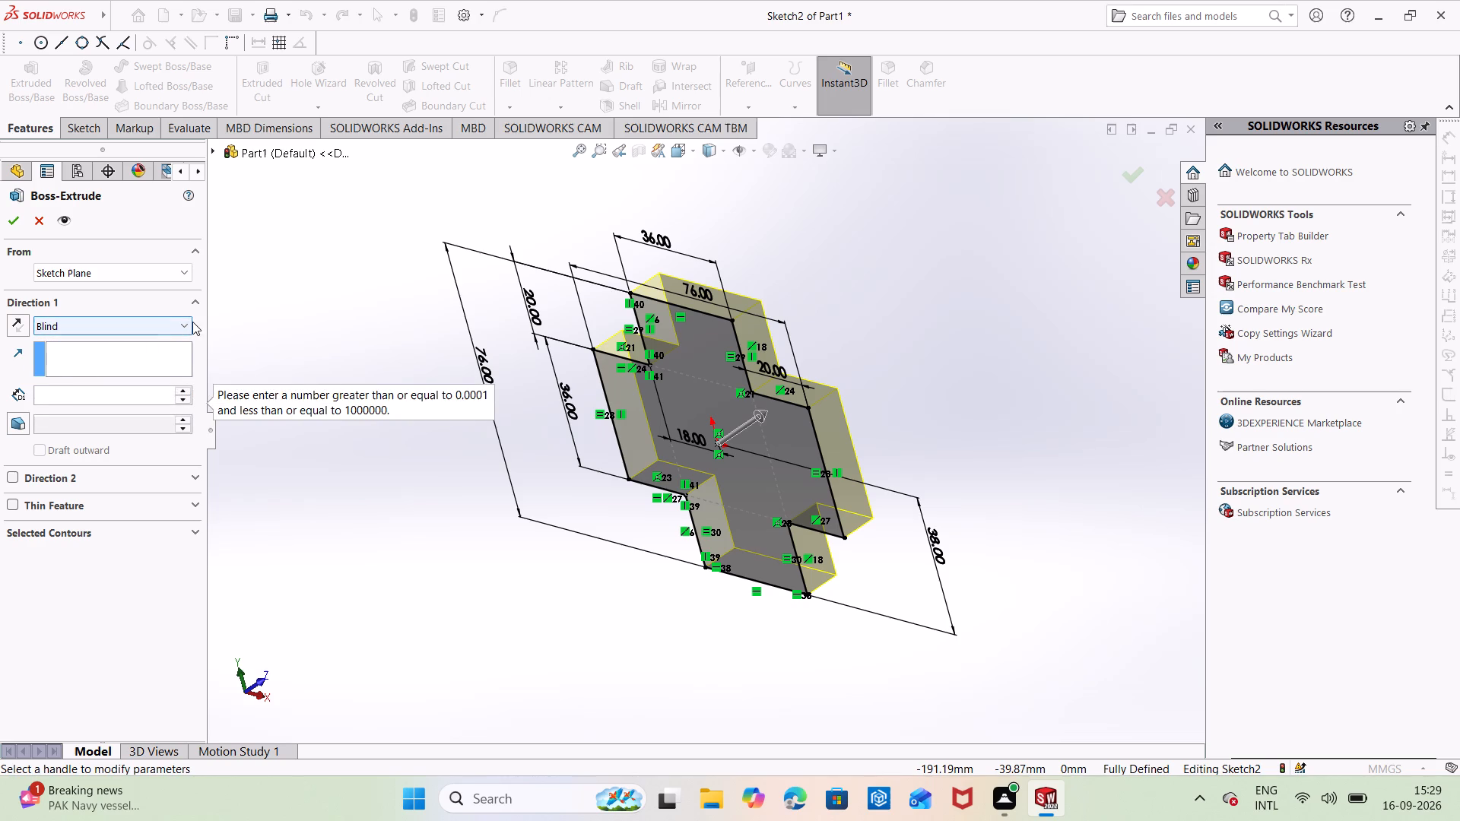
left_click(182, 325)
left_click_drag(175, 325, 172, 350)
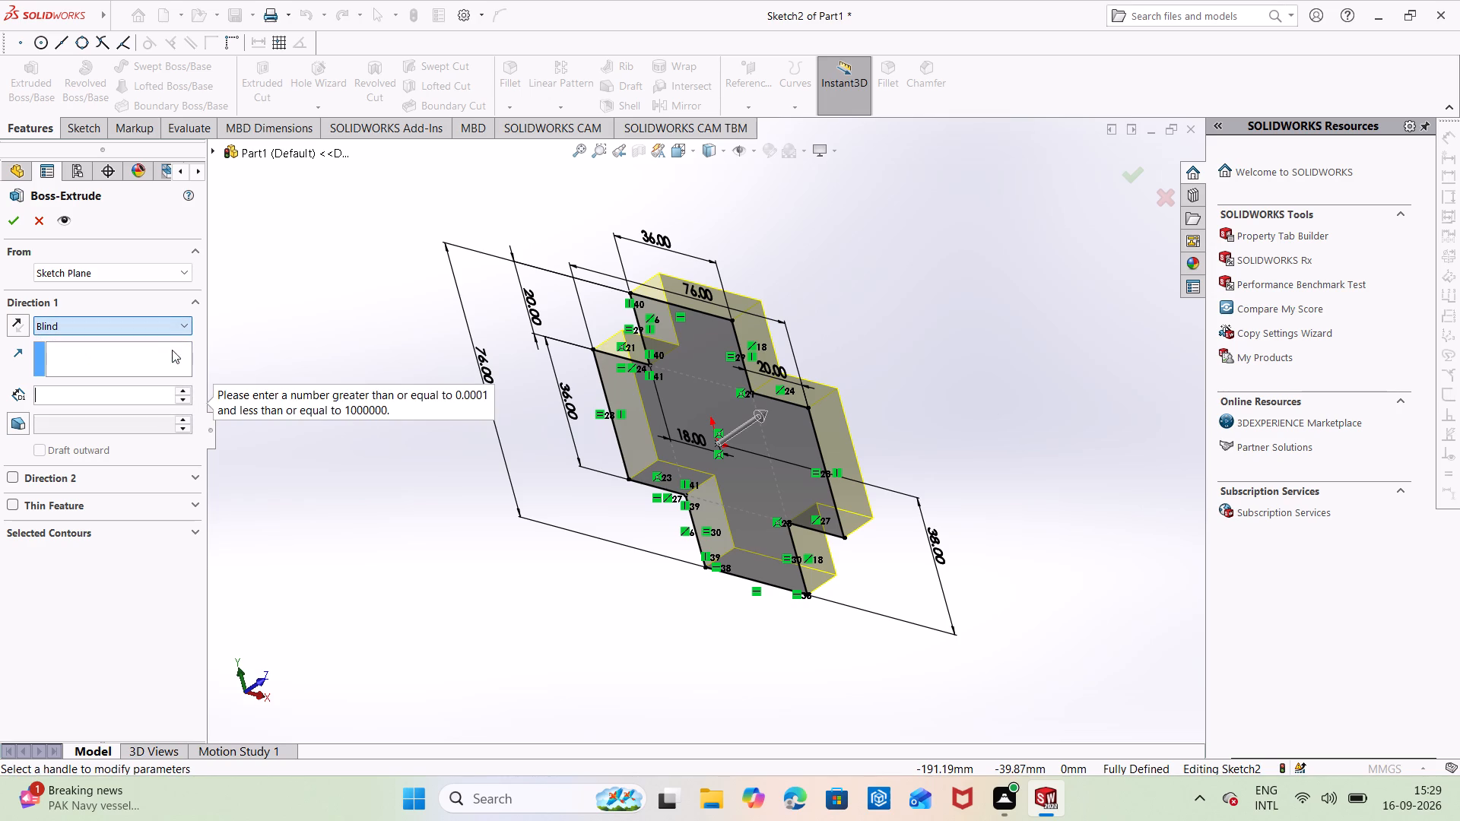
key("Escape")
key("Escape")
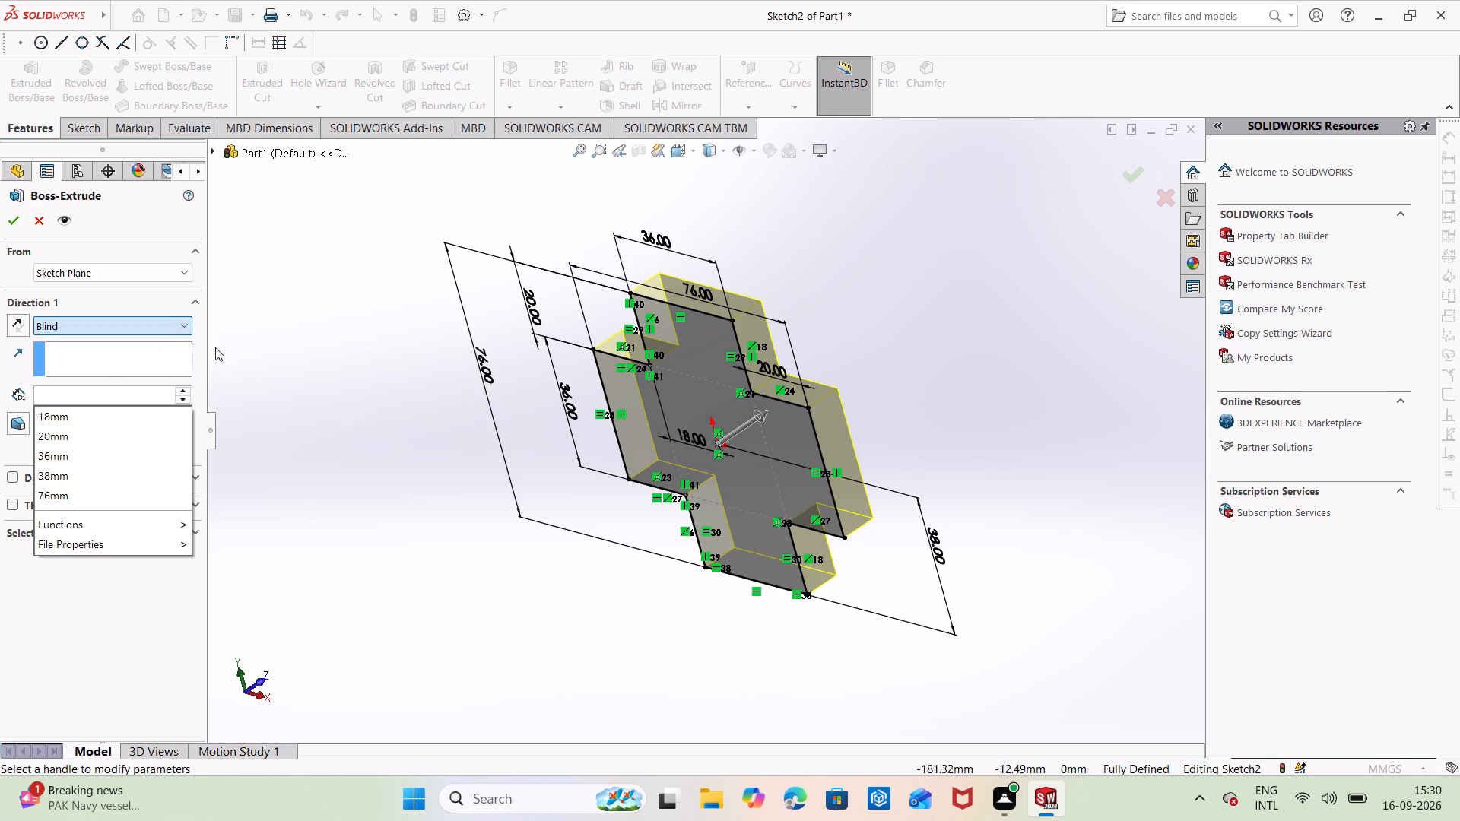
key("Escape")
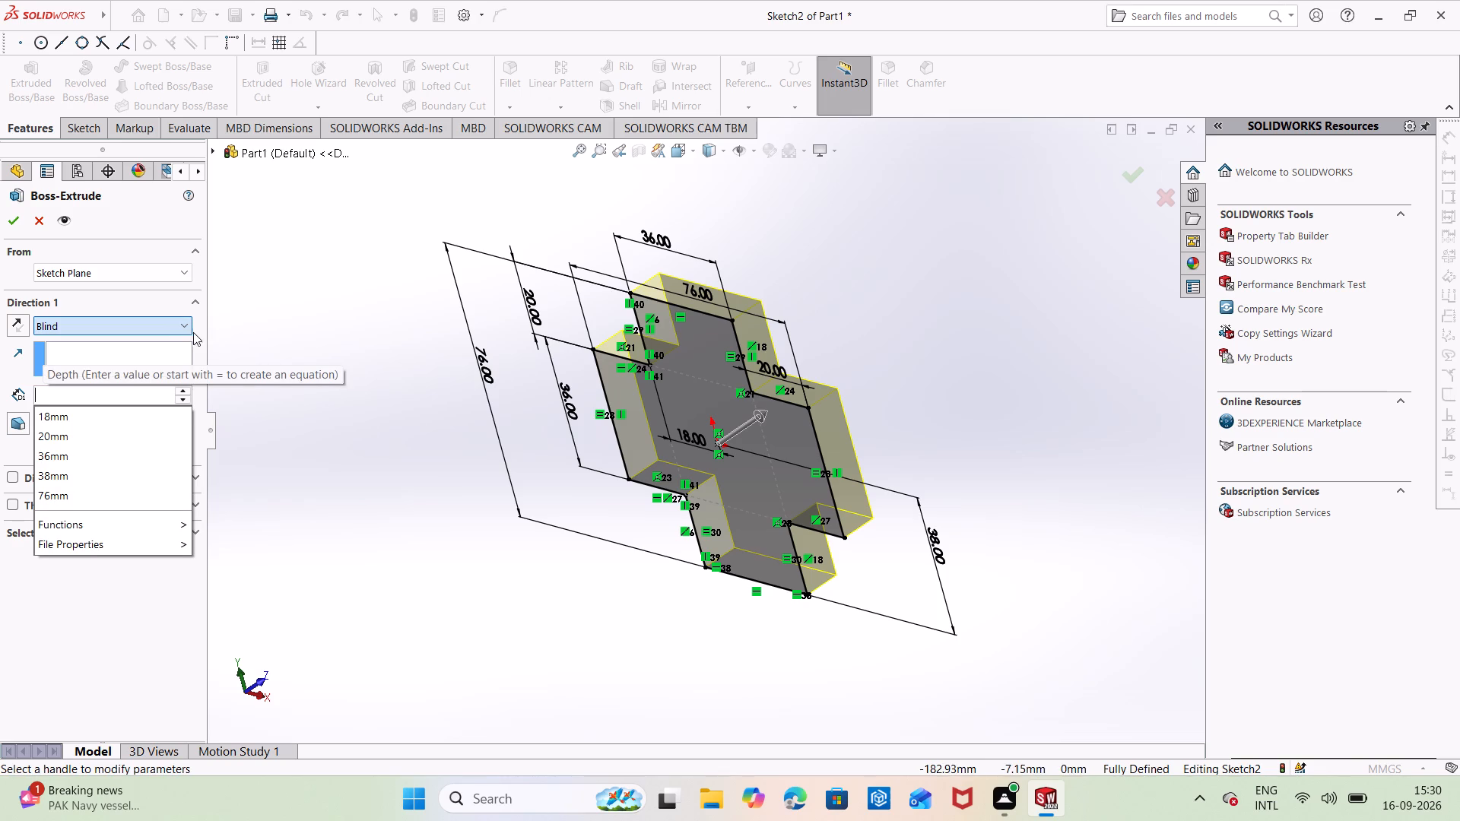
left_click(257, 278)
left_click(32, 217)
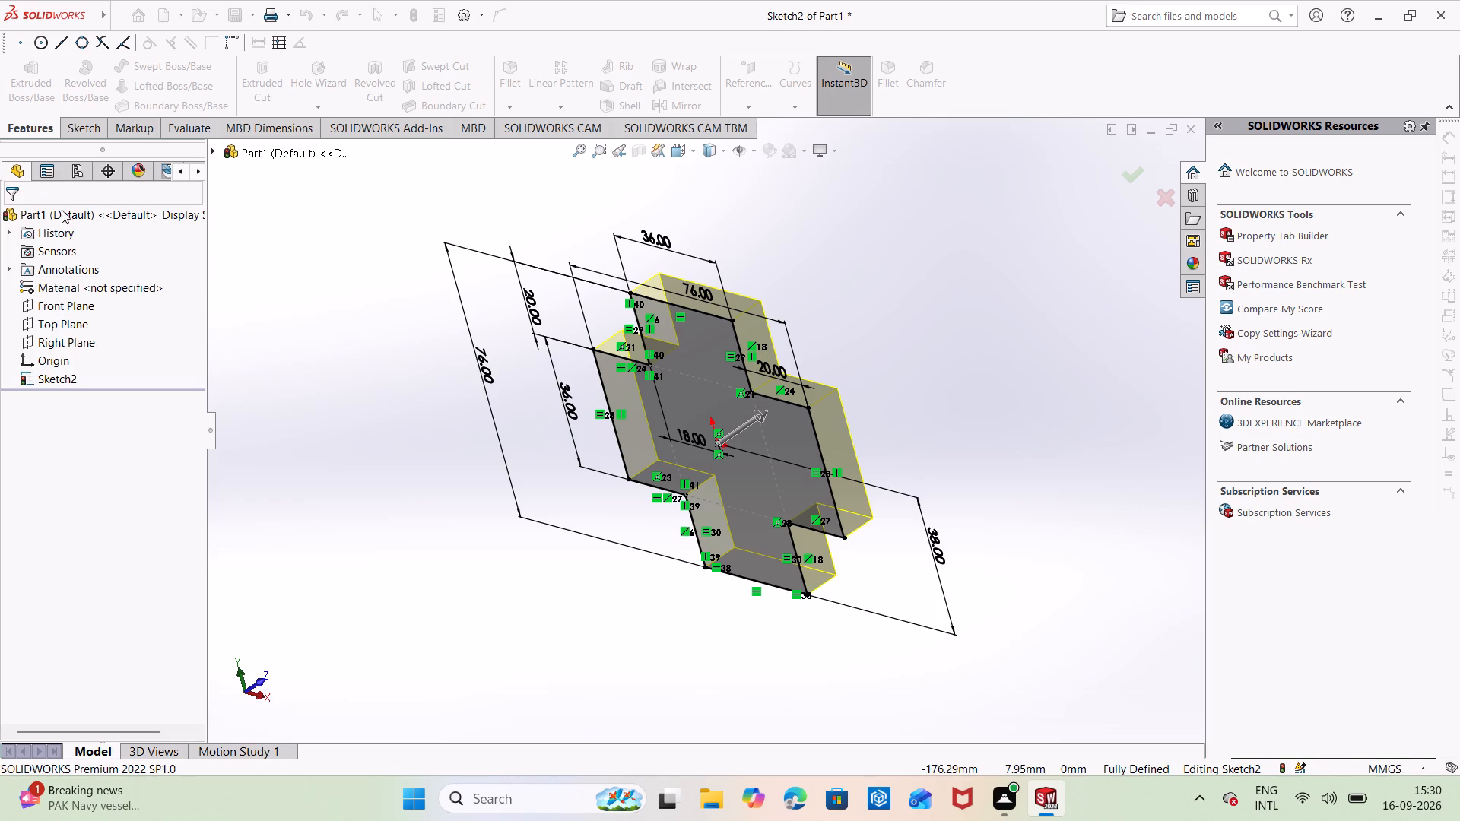
Extrude the cross-shaped profile as a boss with a Mid Plane end condition and a depth of 40 mm.
left_click(29, 72)
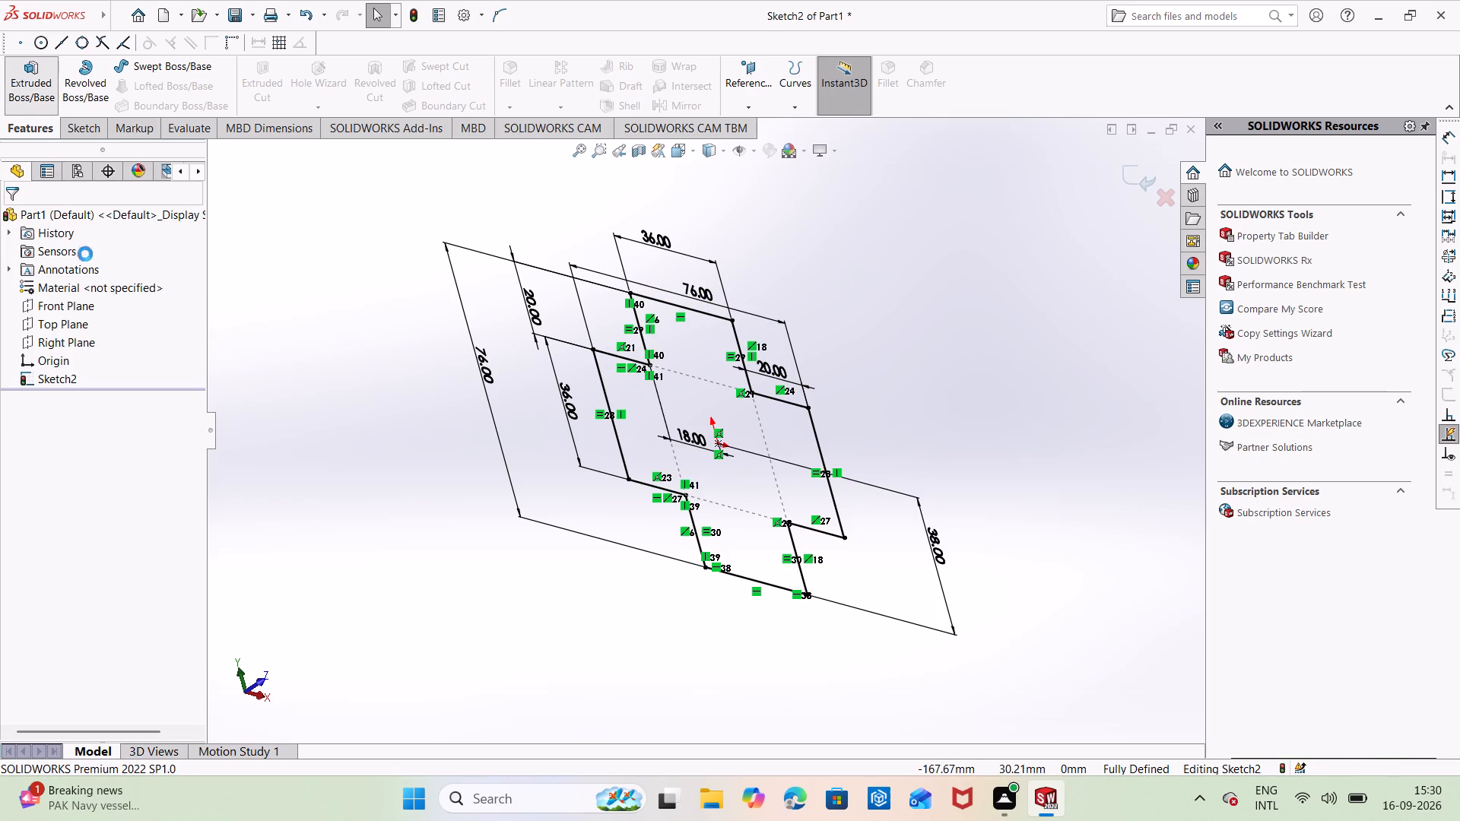
left_click(185, 323)
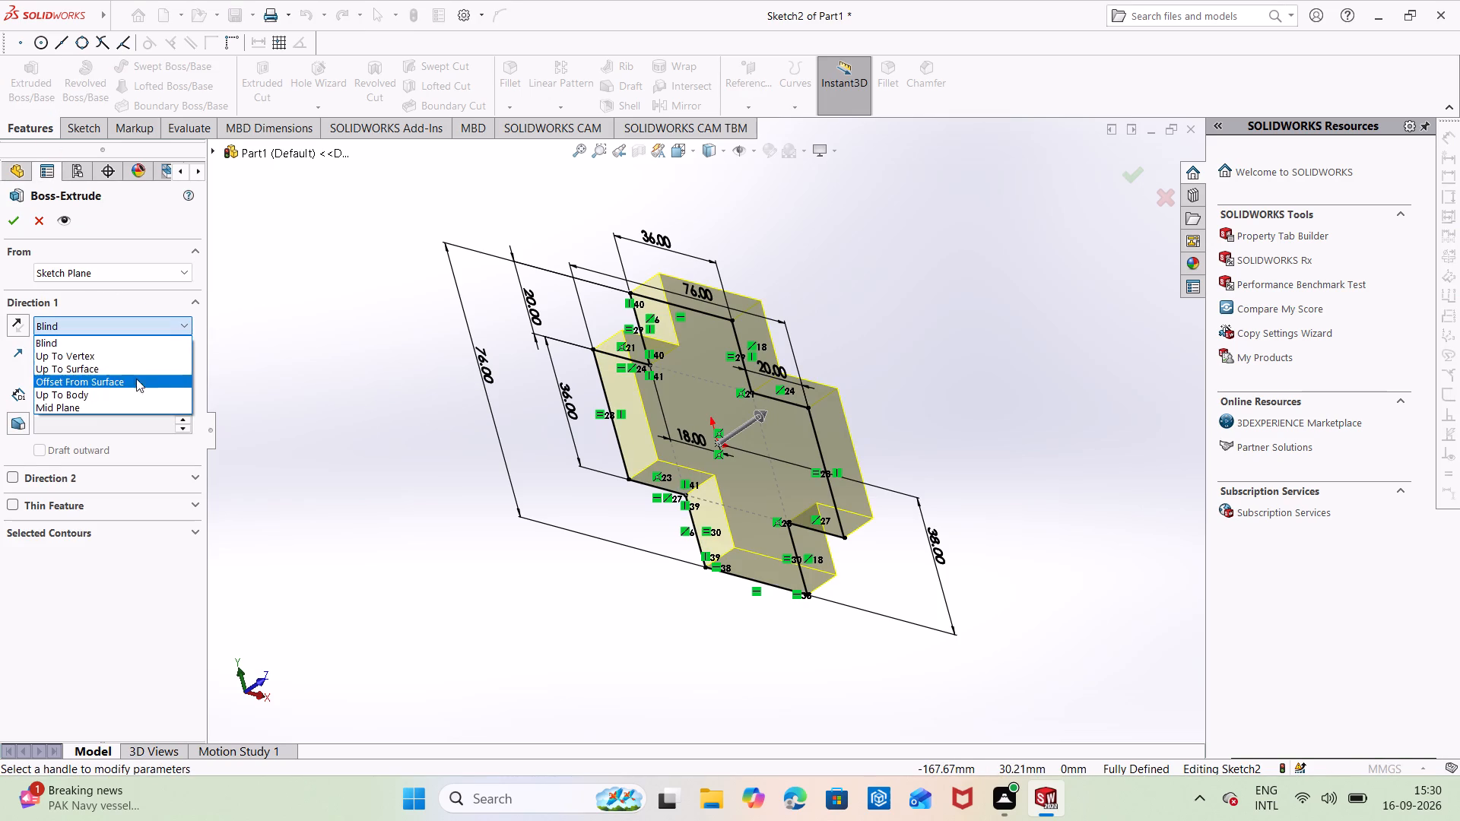
left_click(90, 404)
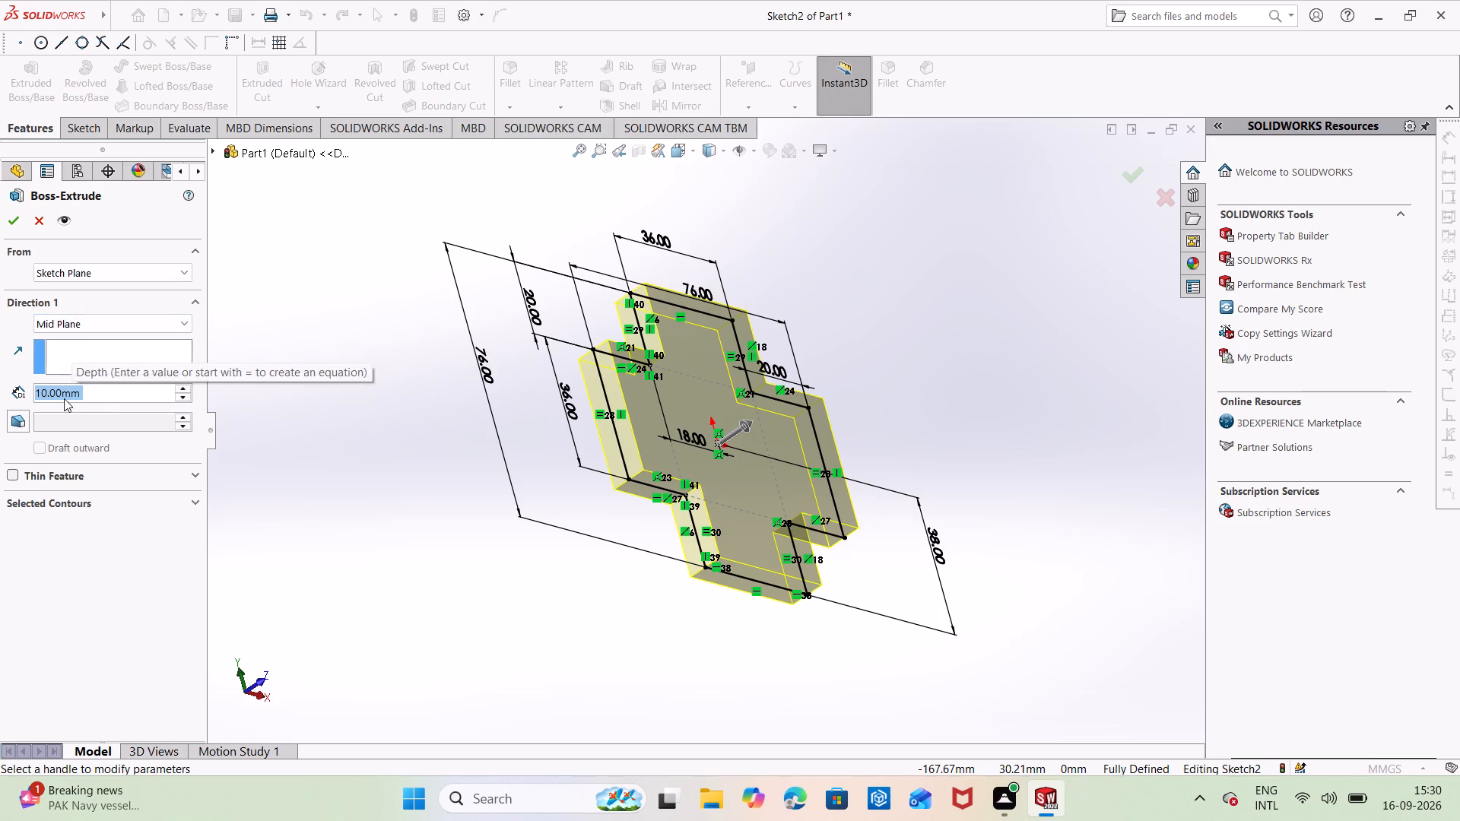
key("BackSpace")
type("40")
key("Return")
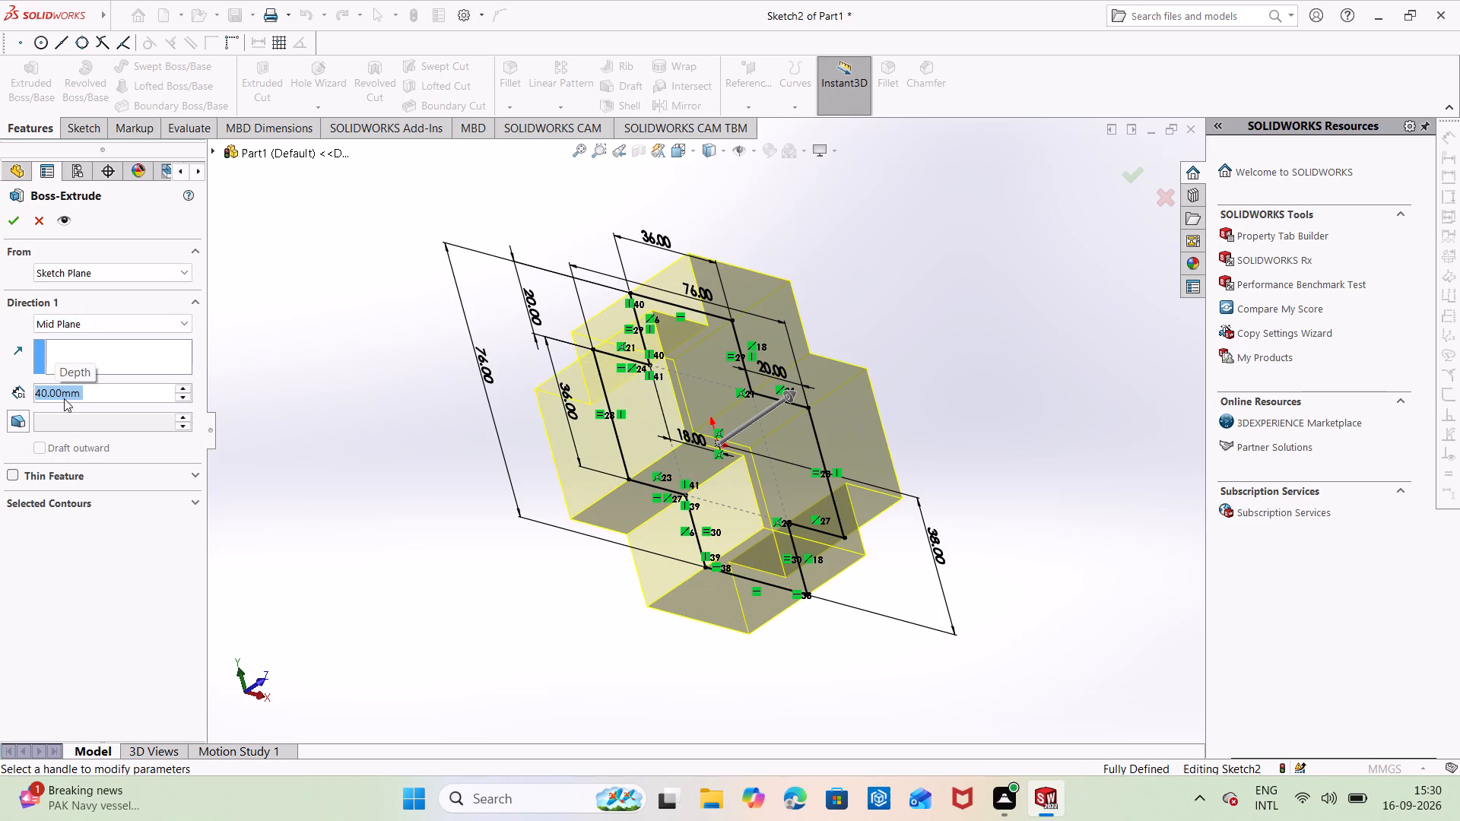
left_click(11, 222)
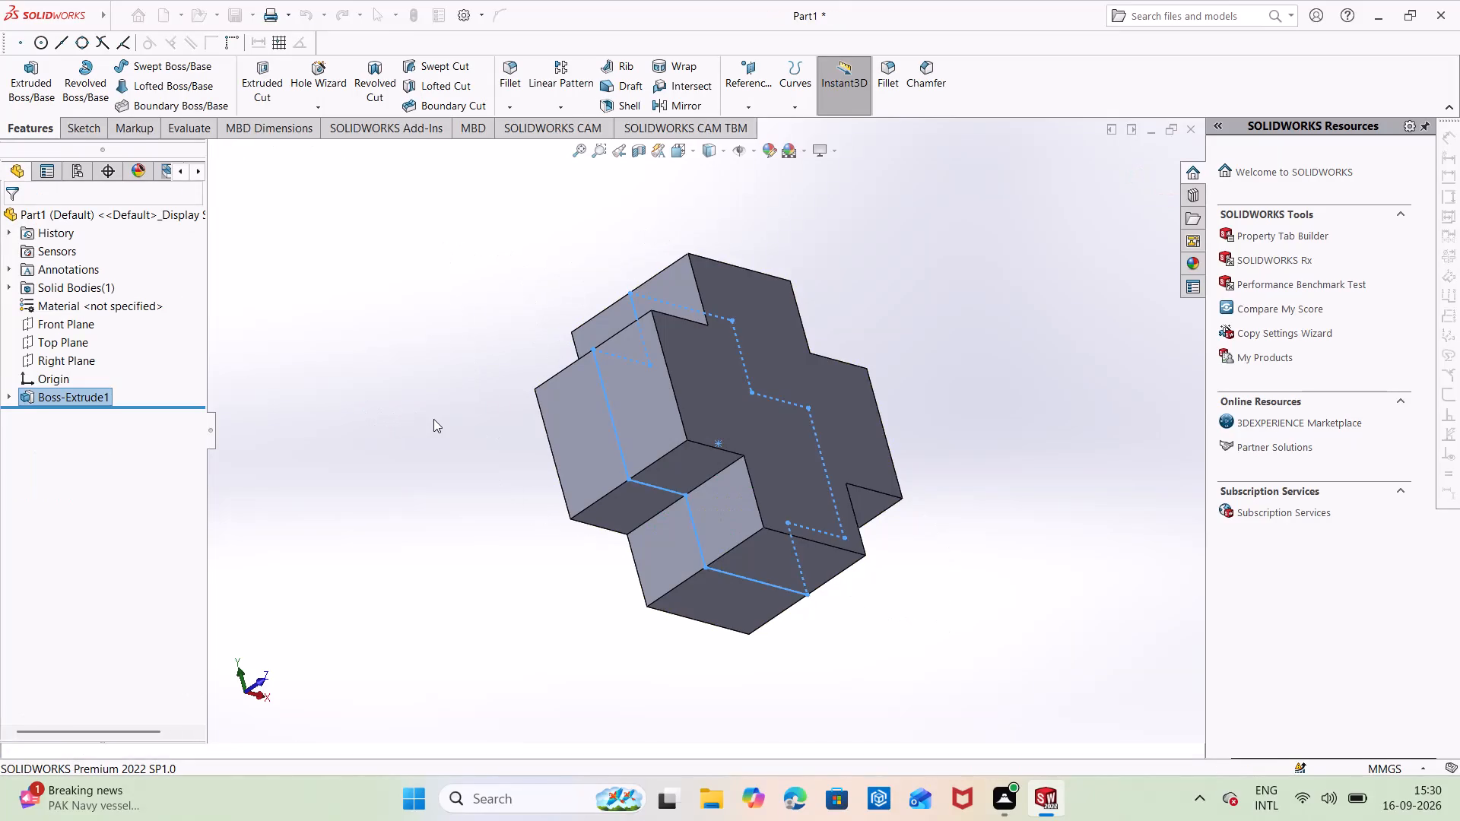
left_click(435, 419)
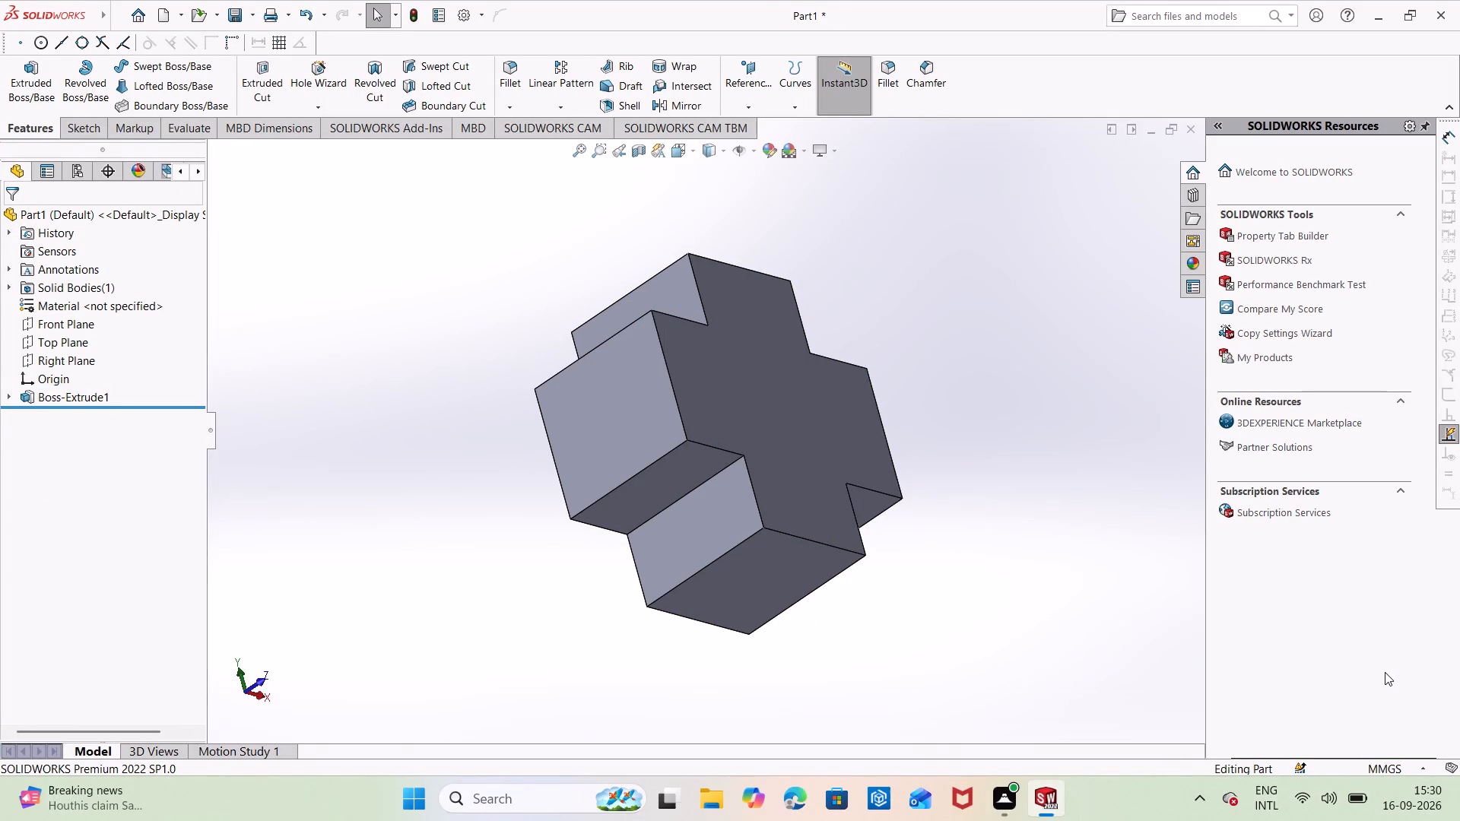
On the lower arm's bottom end face, start a sketch and draw a circle of about 10.2 mm radius centred on the origin.
middle_click_drag(1381, 674, 1343, 650)
middle_click_drag(864, 648, 825, 619)
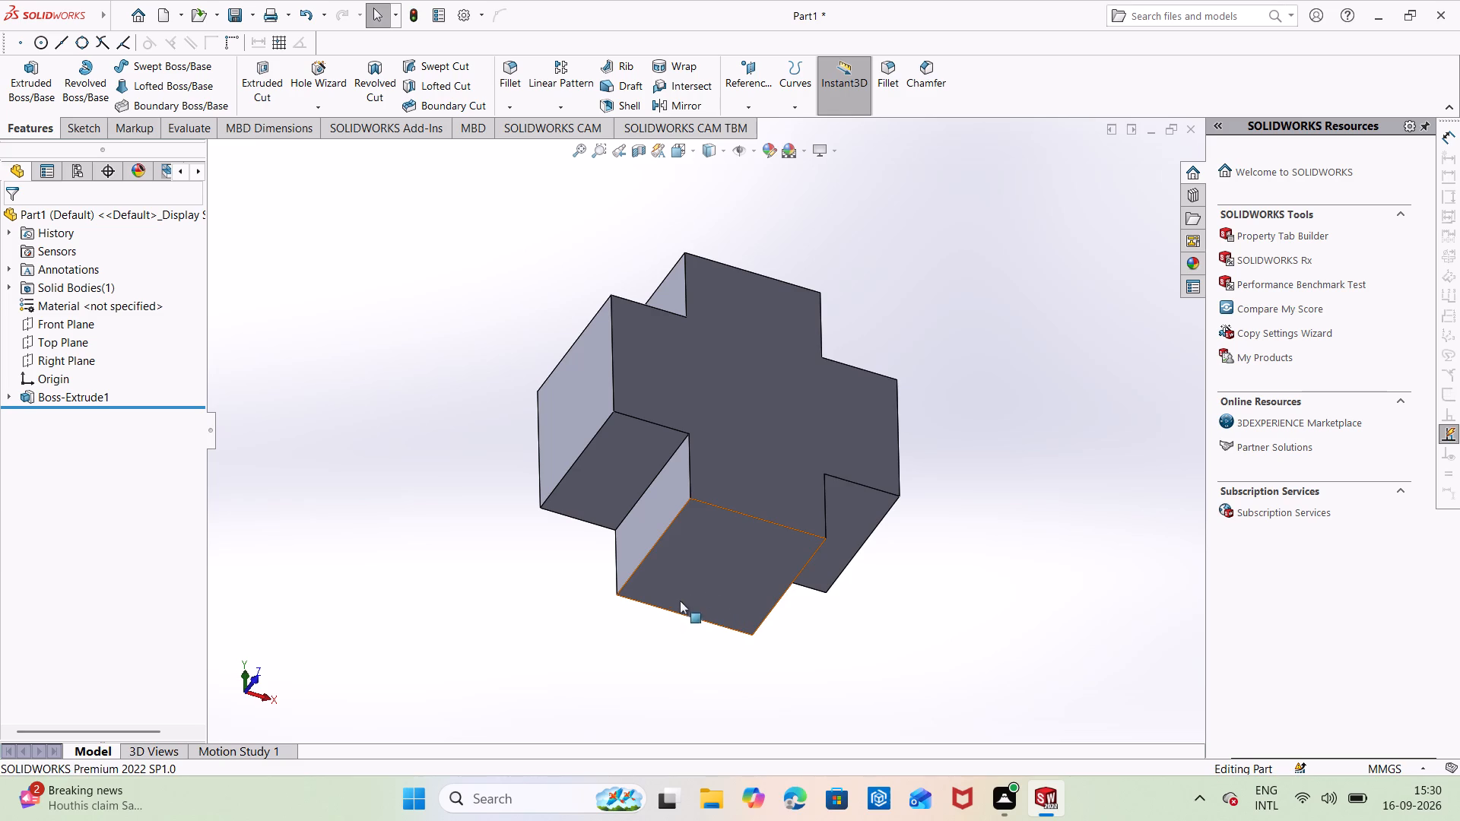
right_click(709, 588)
left_click(741, 440)
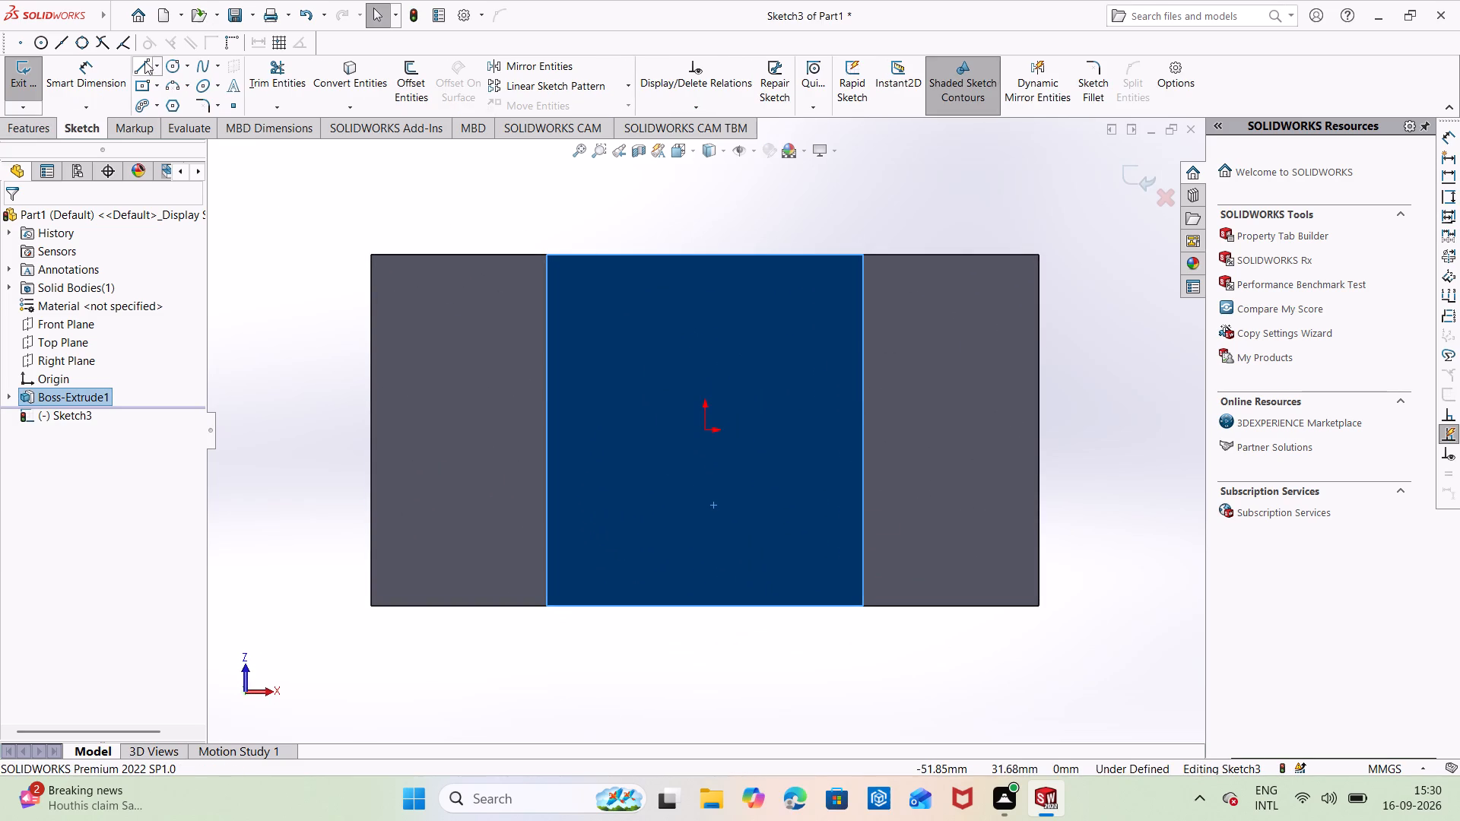
left_click(180, 58)
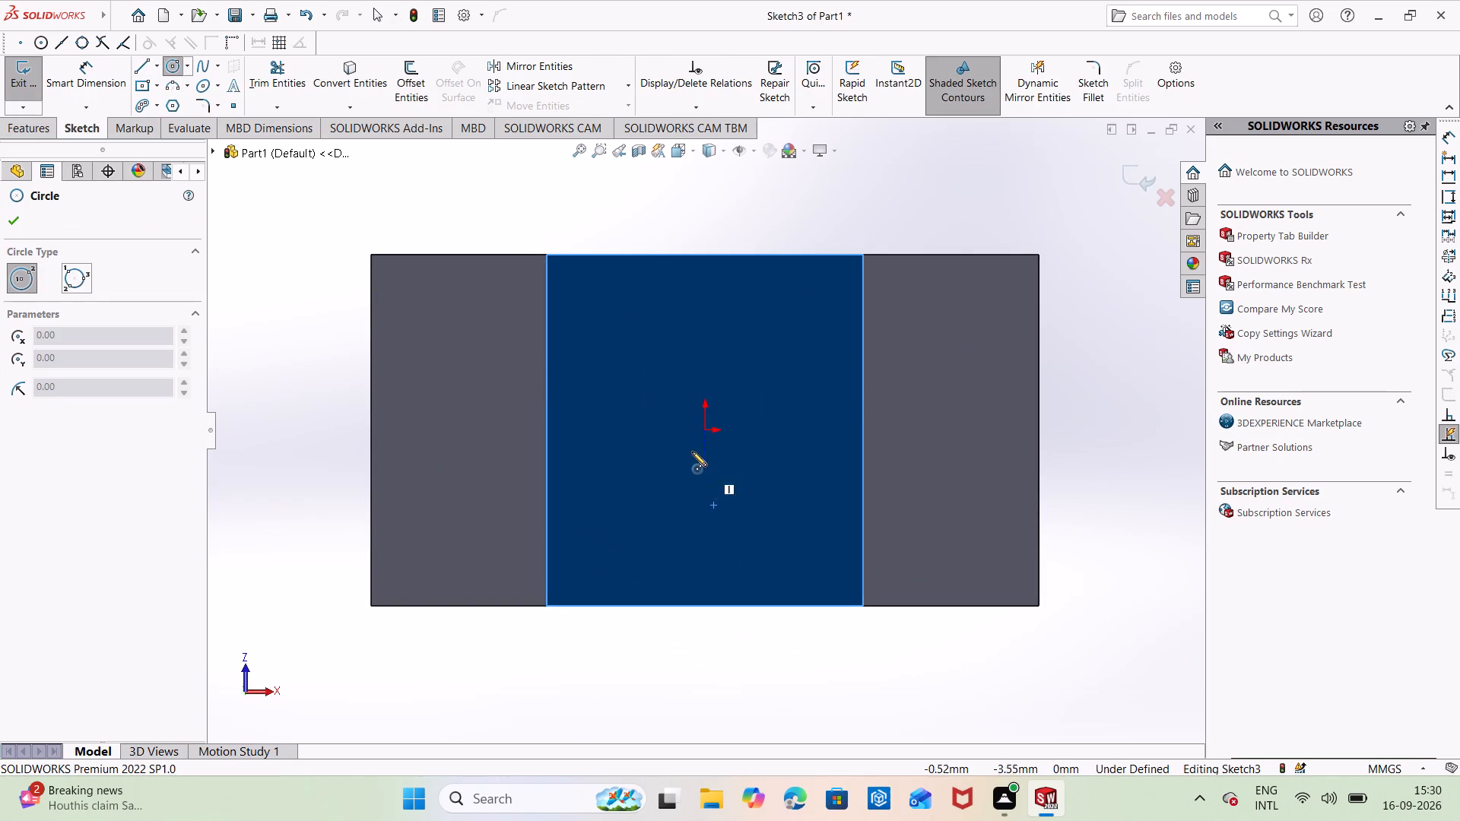
left_click(704, 431)
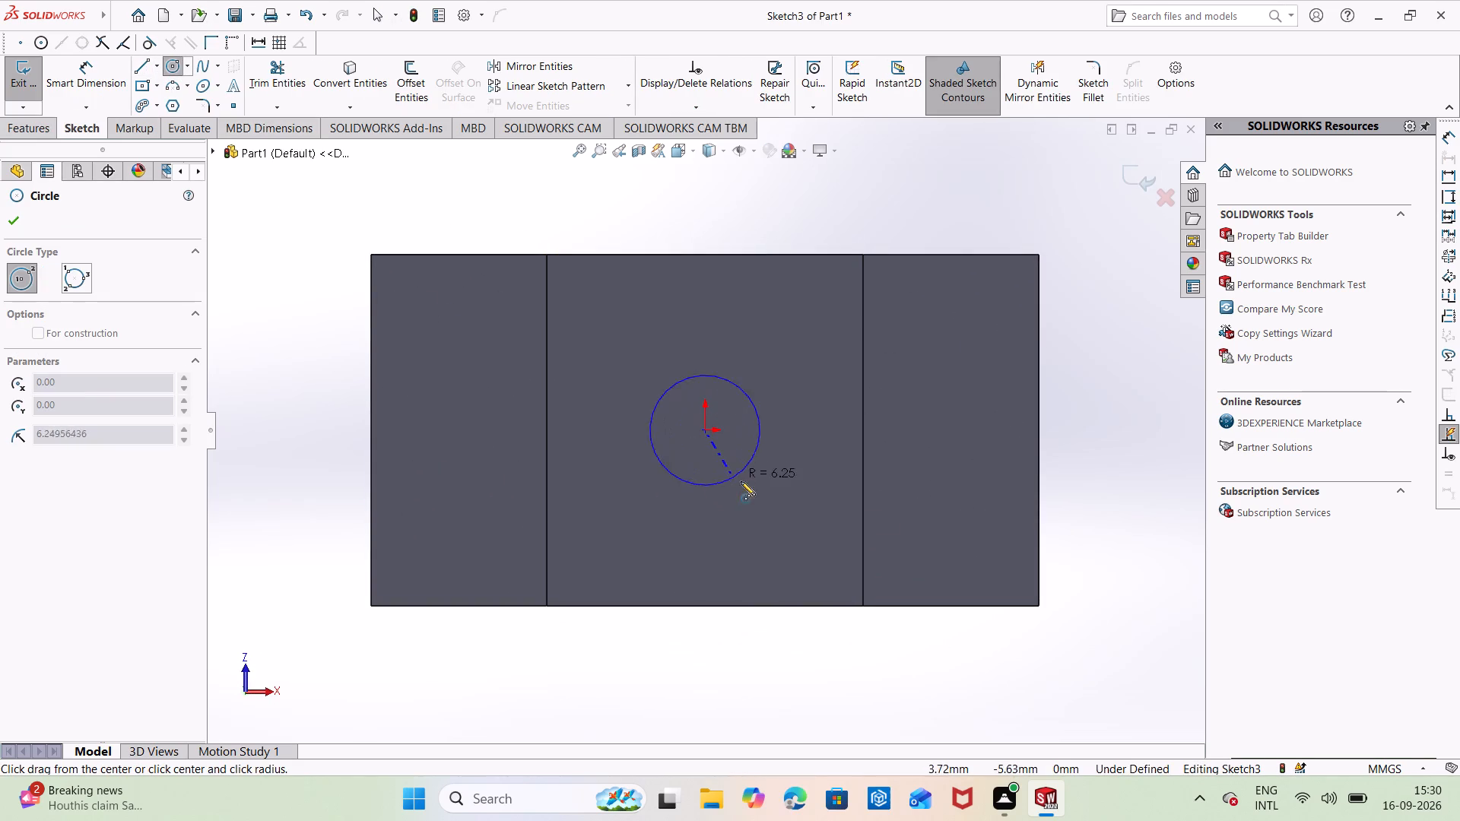
left_click(765, 497)
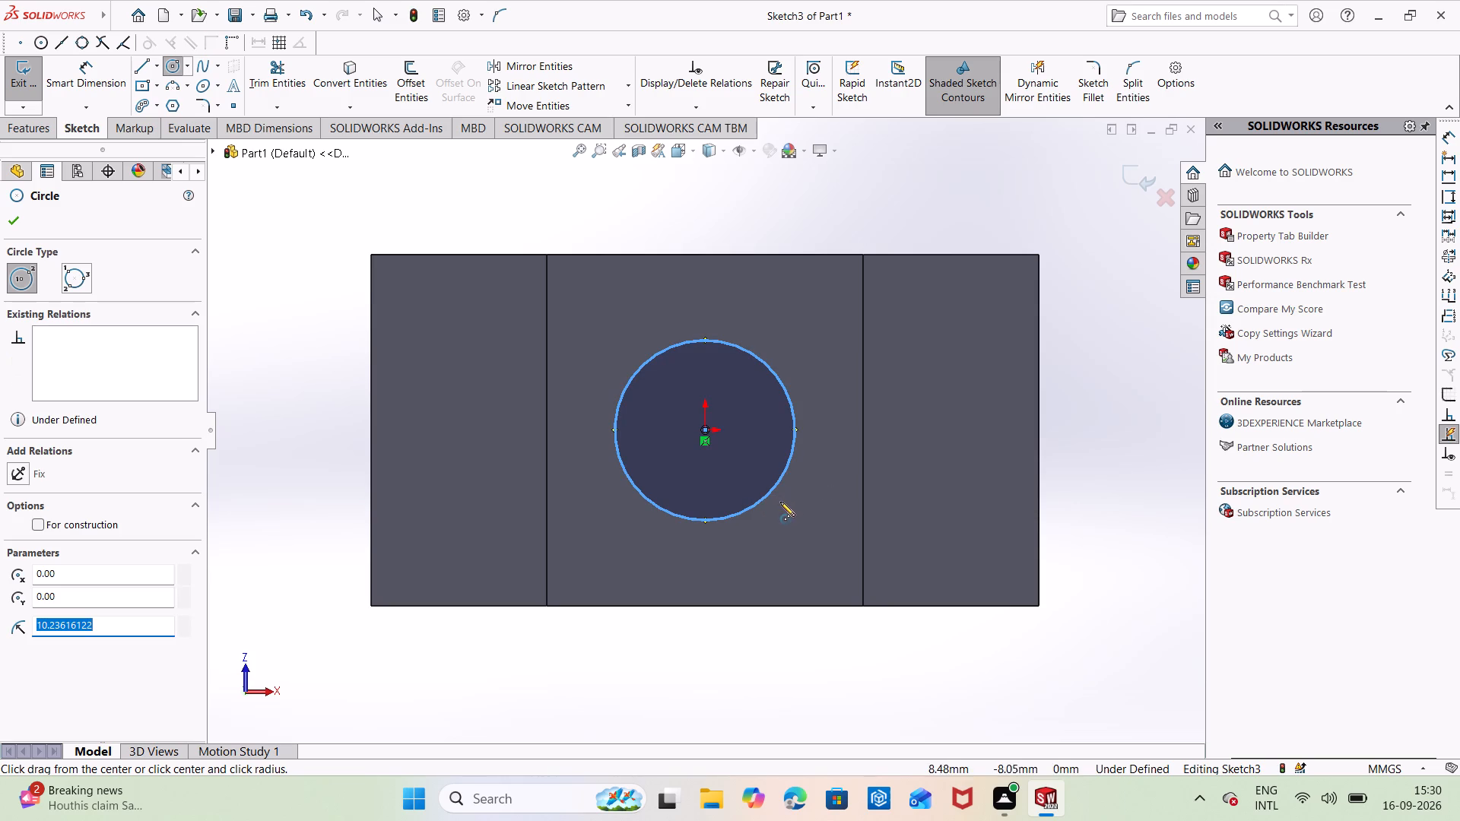
key("Escape")
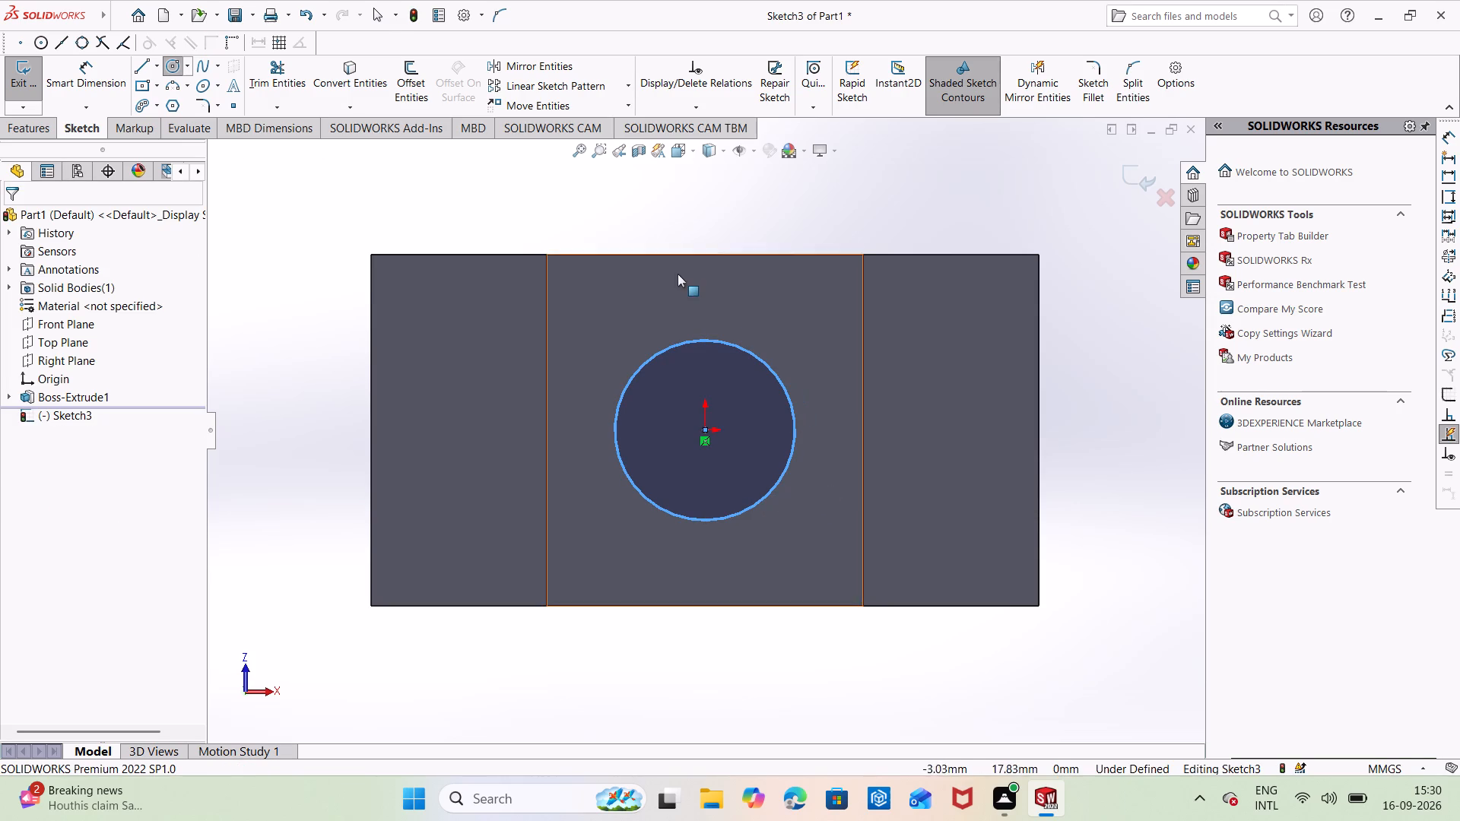
Dimension the circle on the lower arm's end face with a diameter of 20 mm.
right_click_drag(884, 216, 919, 174)
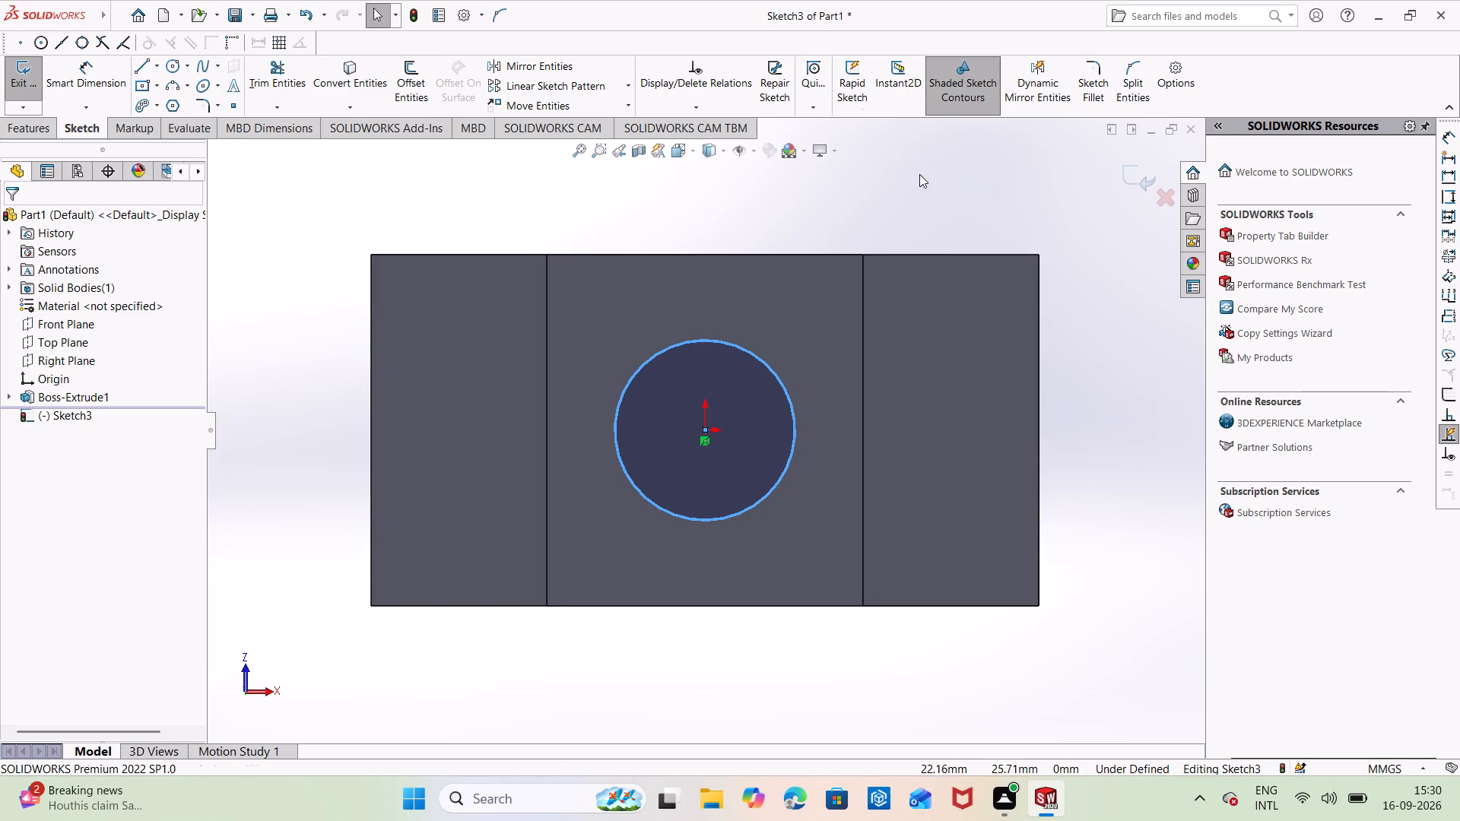
right_click_drag(919, 174, 949, 134)
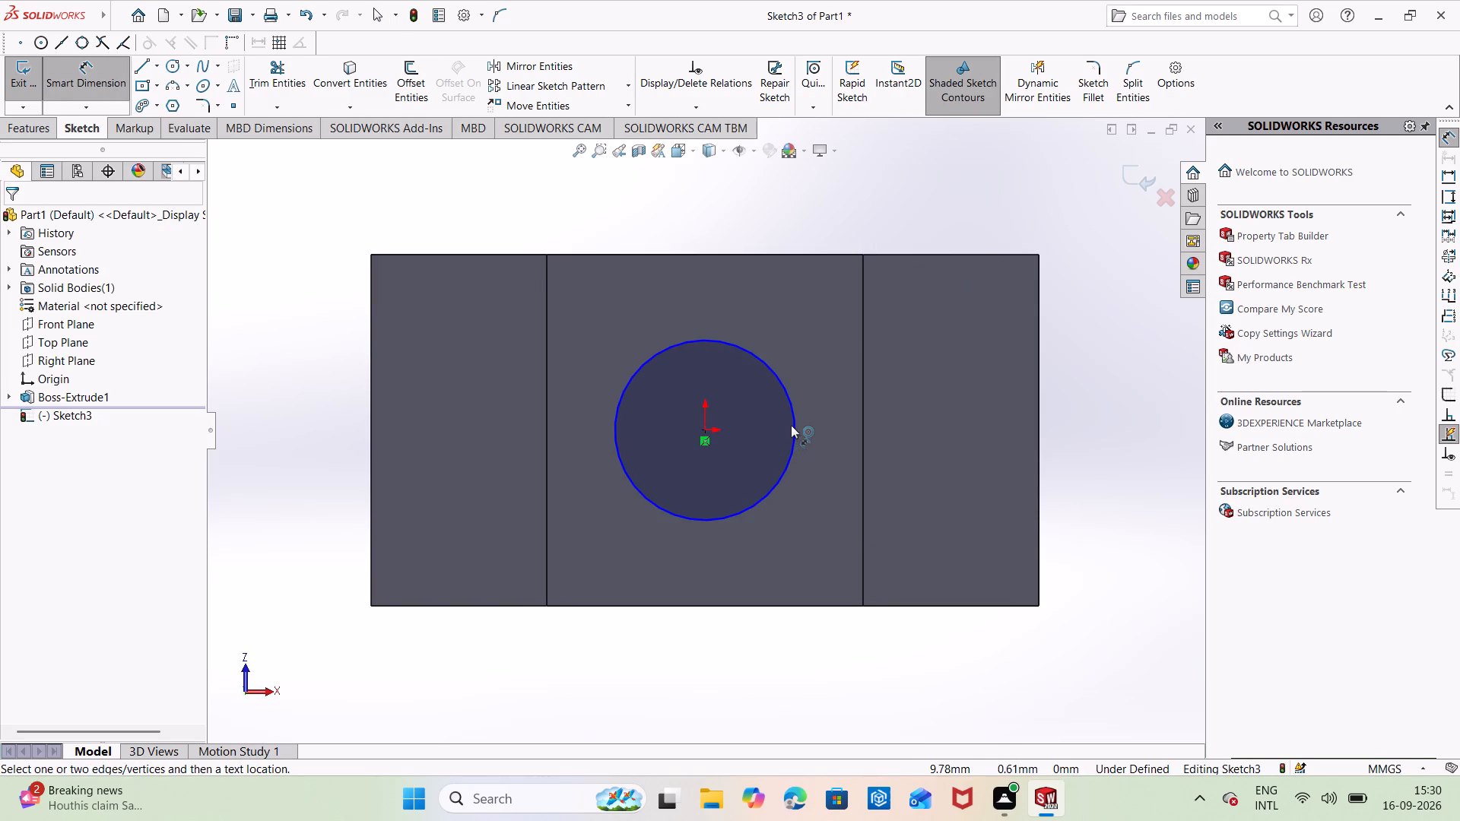
left_click(791, 425)
left_click(1095, 387)
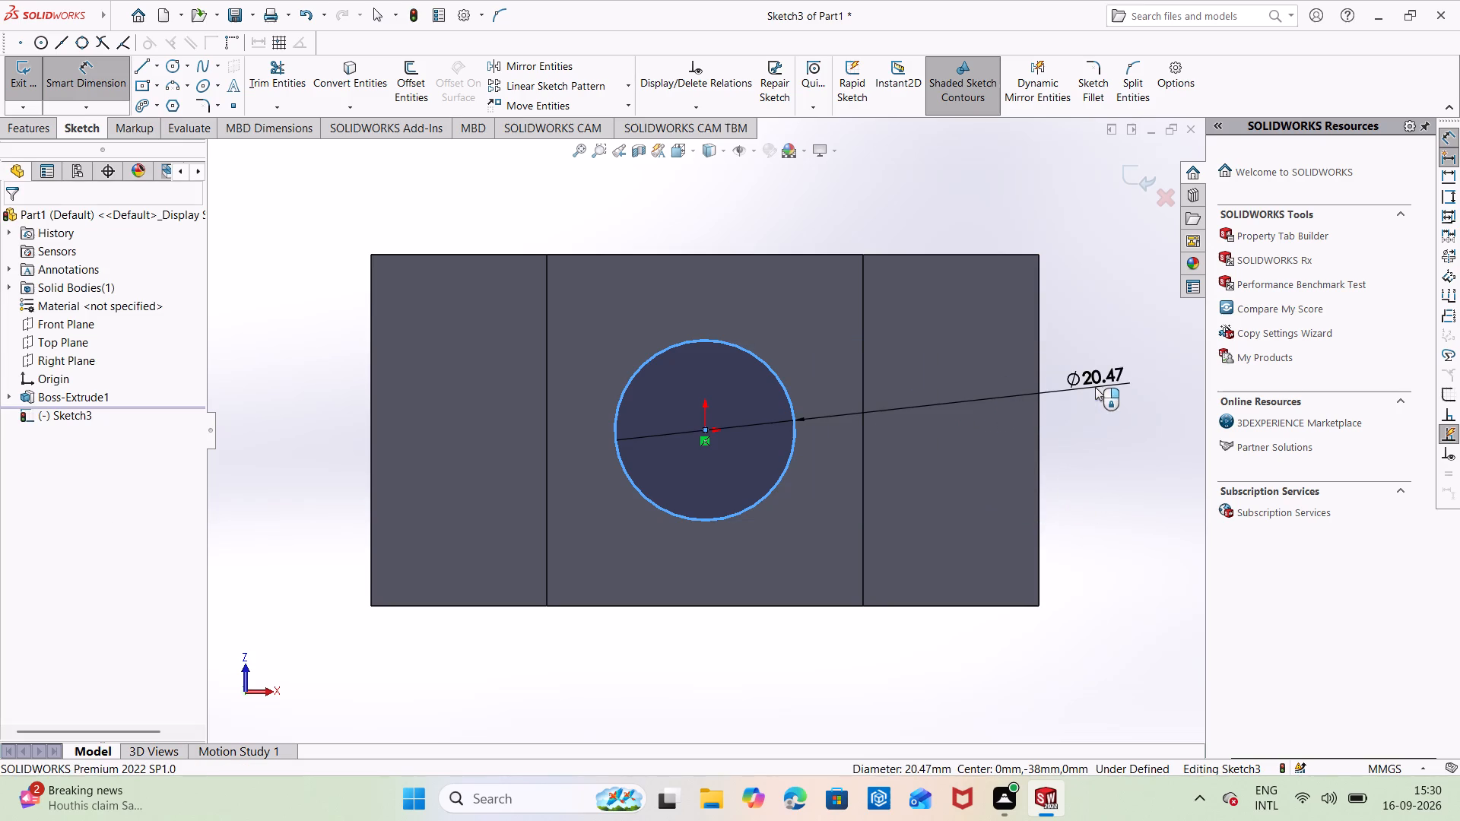
key("BackSpace")
type("20")
key("Return")
left_click(1109, 294)
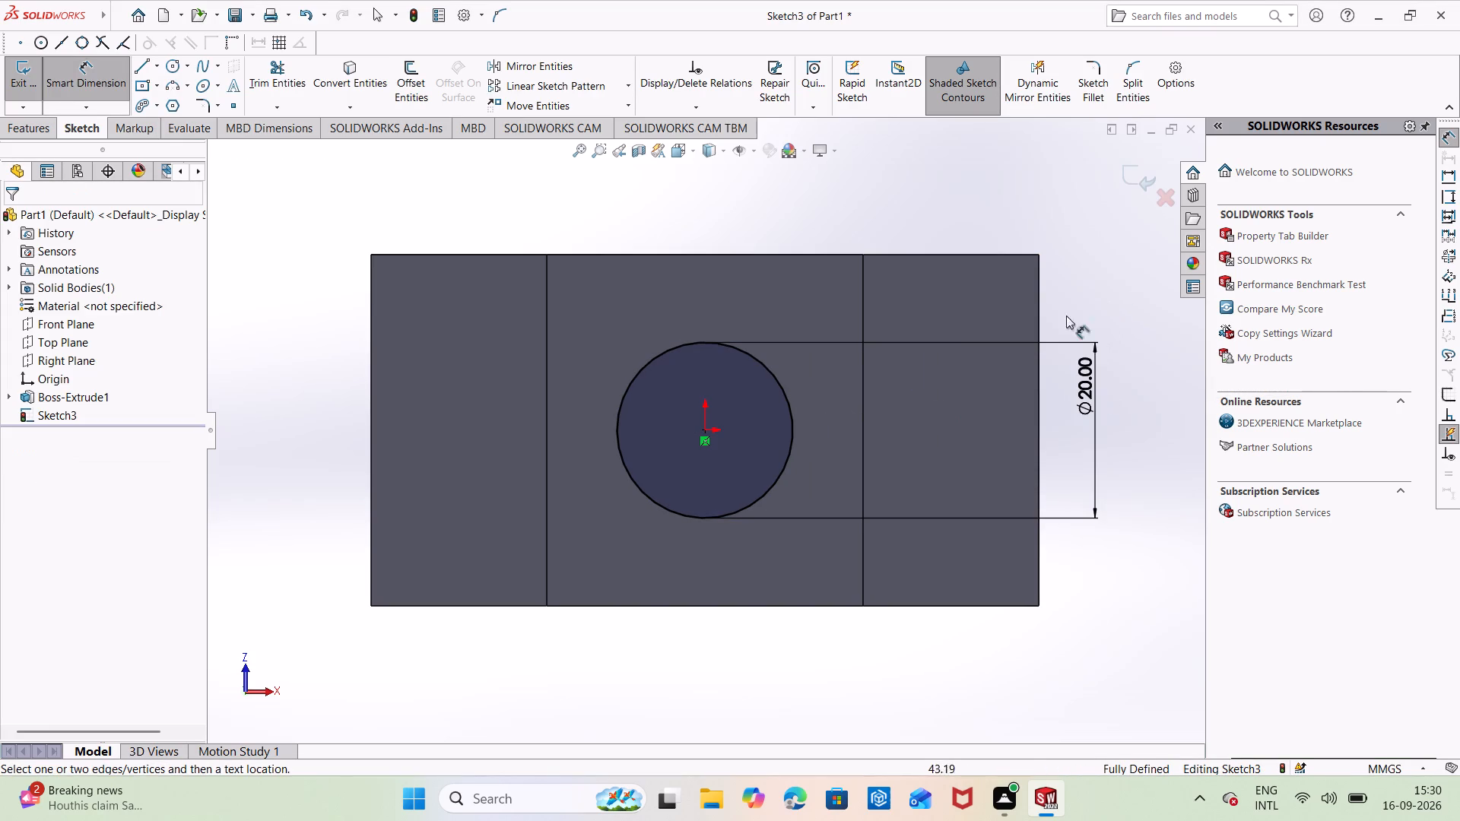
Cut-extrude the 20 mm circle with a Through All end condition to make a vertical hole through the part.
left_click(44, 133)
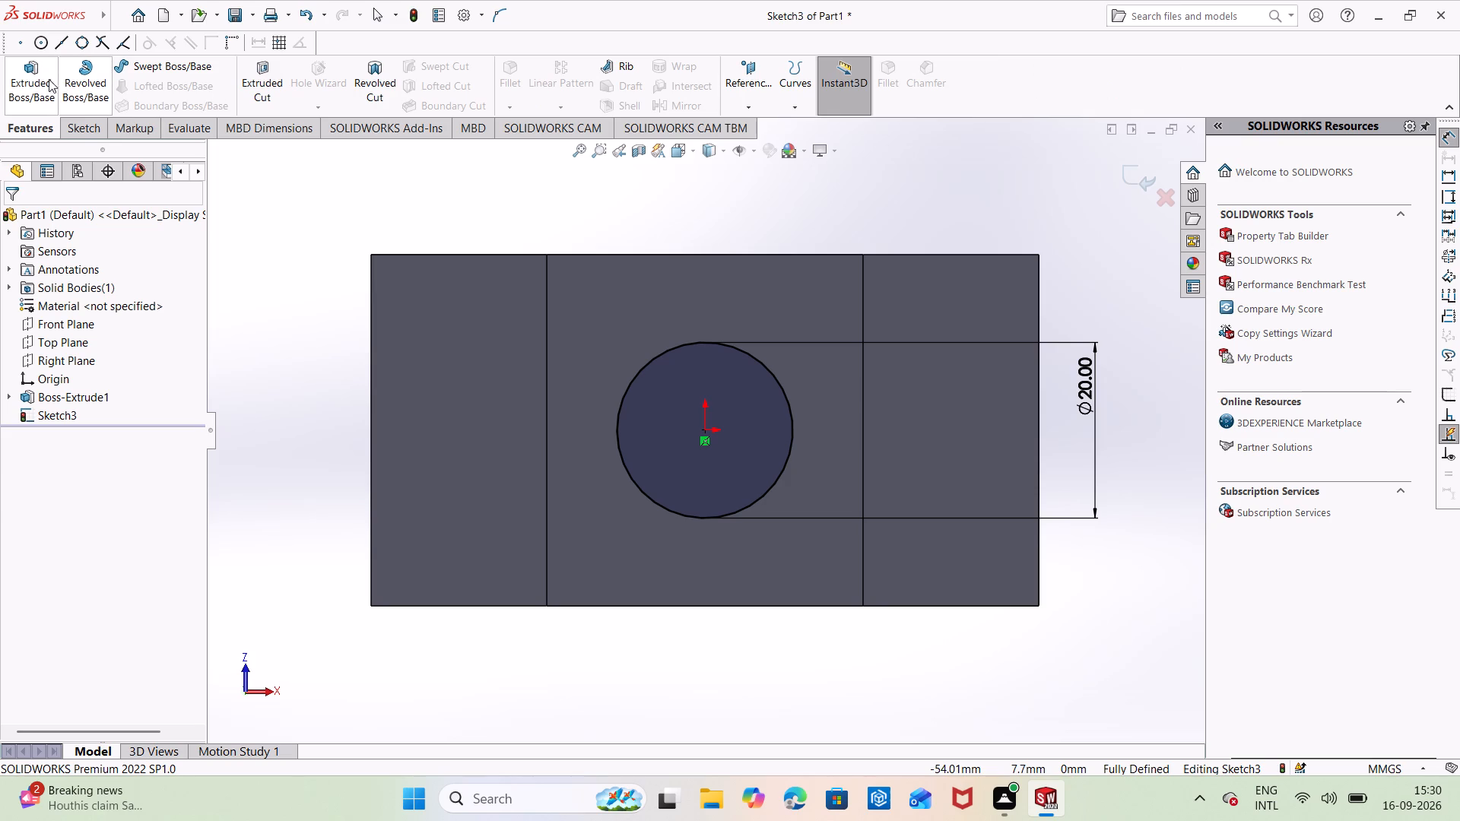
left_click(265, 74)
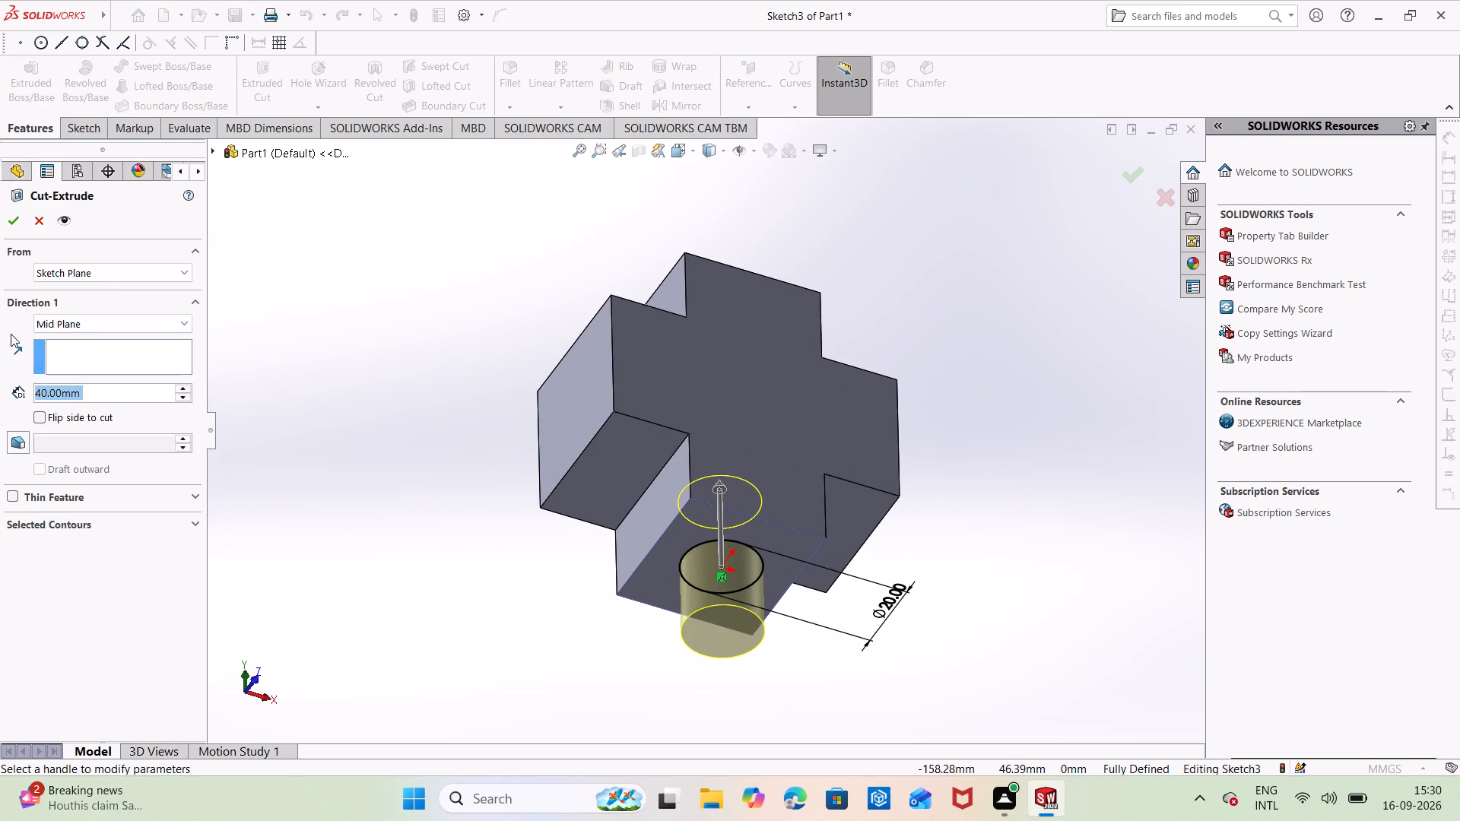
left_click(110, 320)
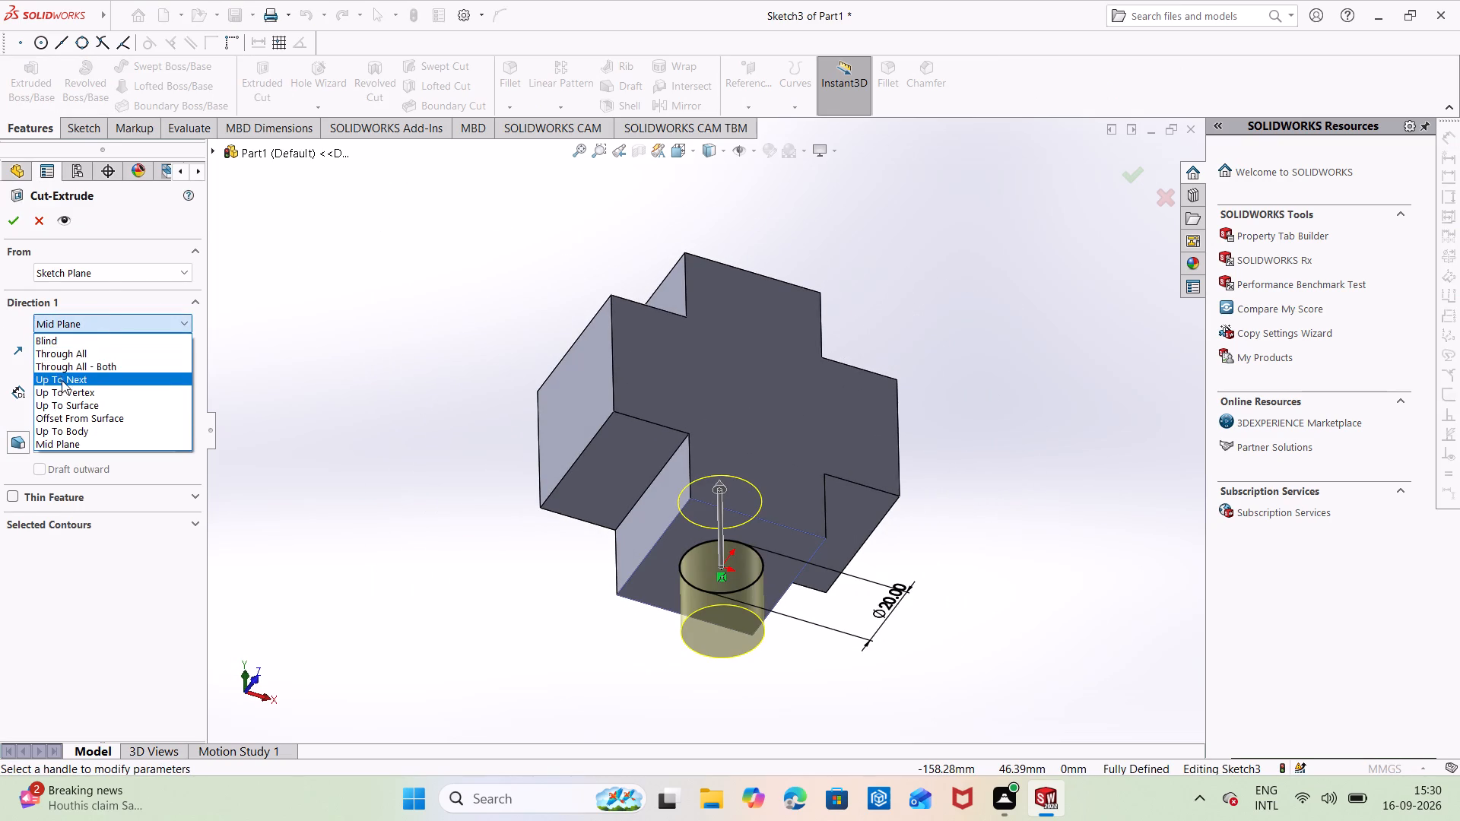
left_click(82, 353)
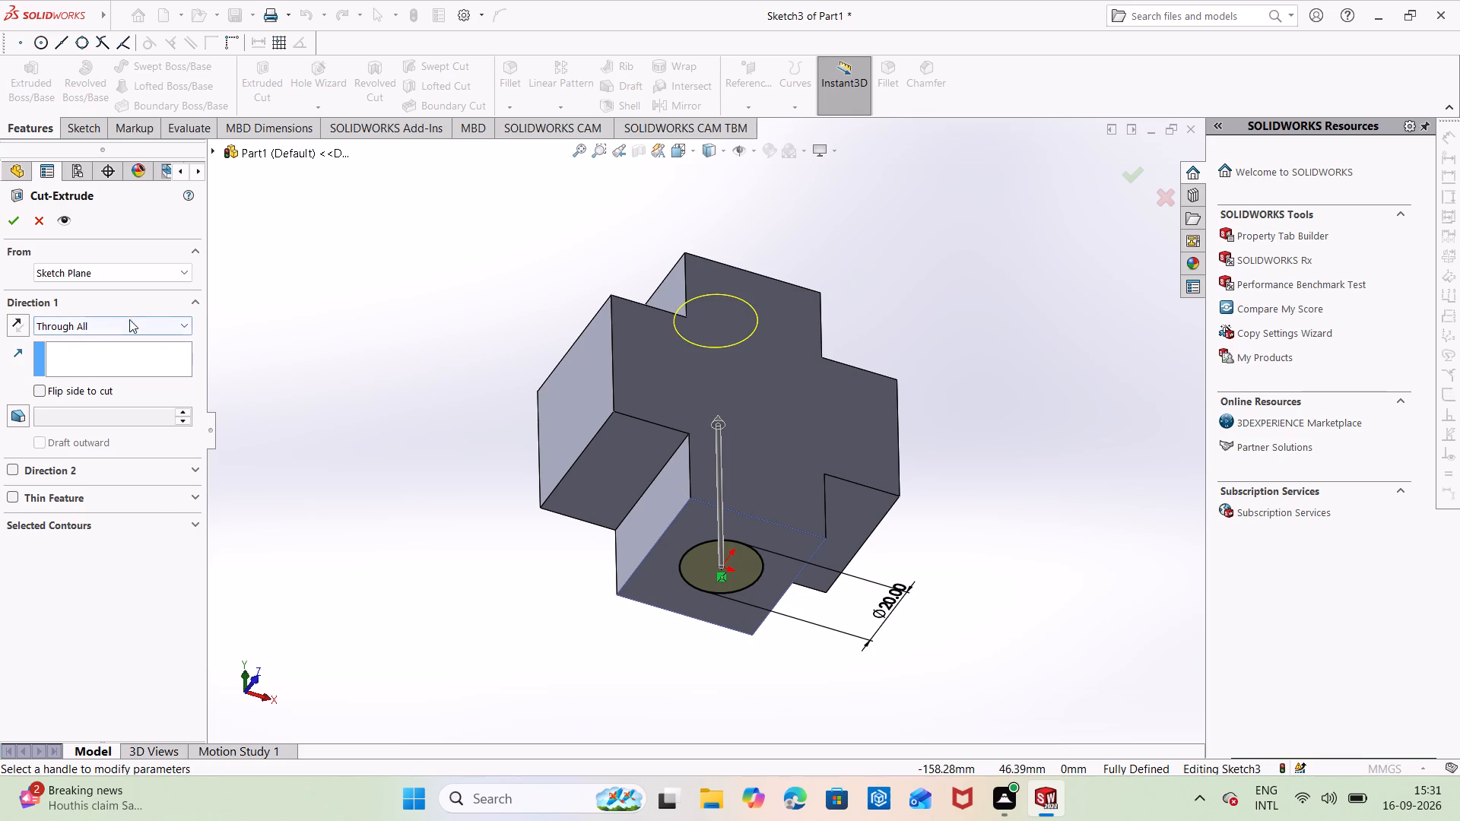
left_click(10, 216)
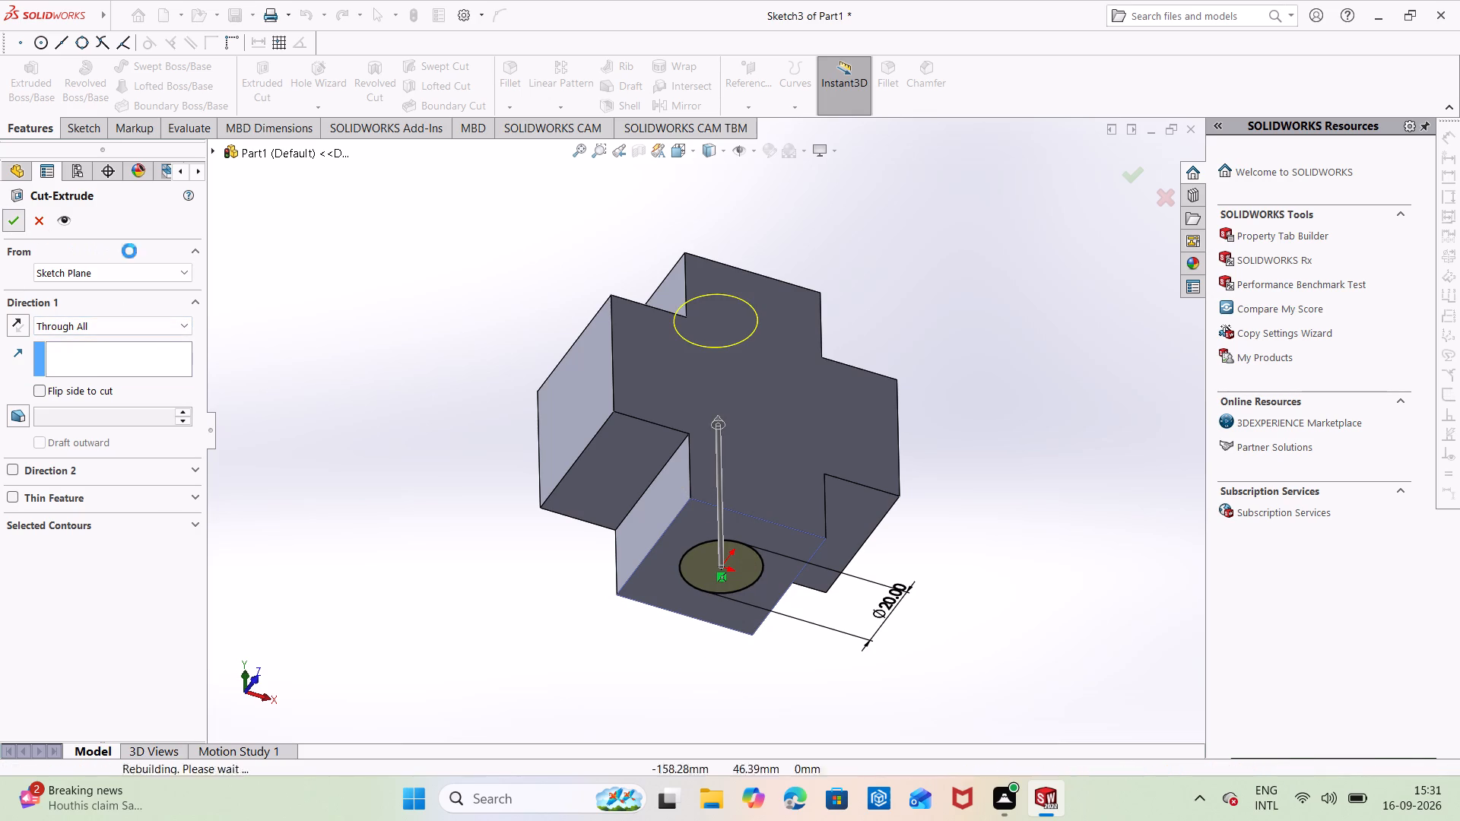
left_click(387, 295)
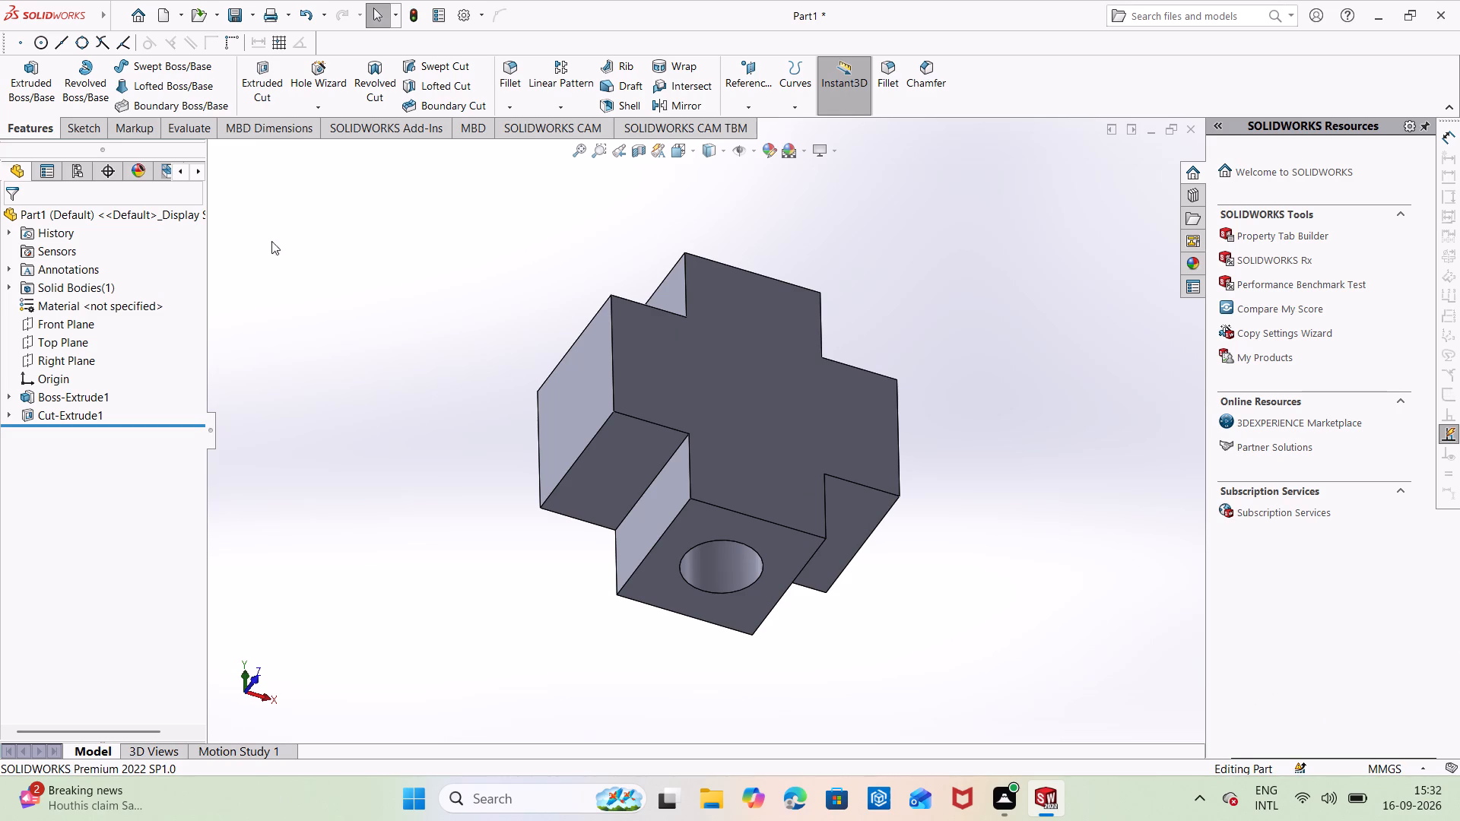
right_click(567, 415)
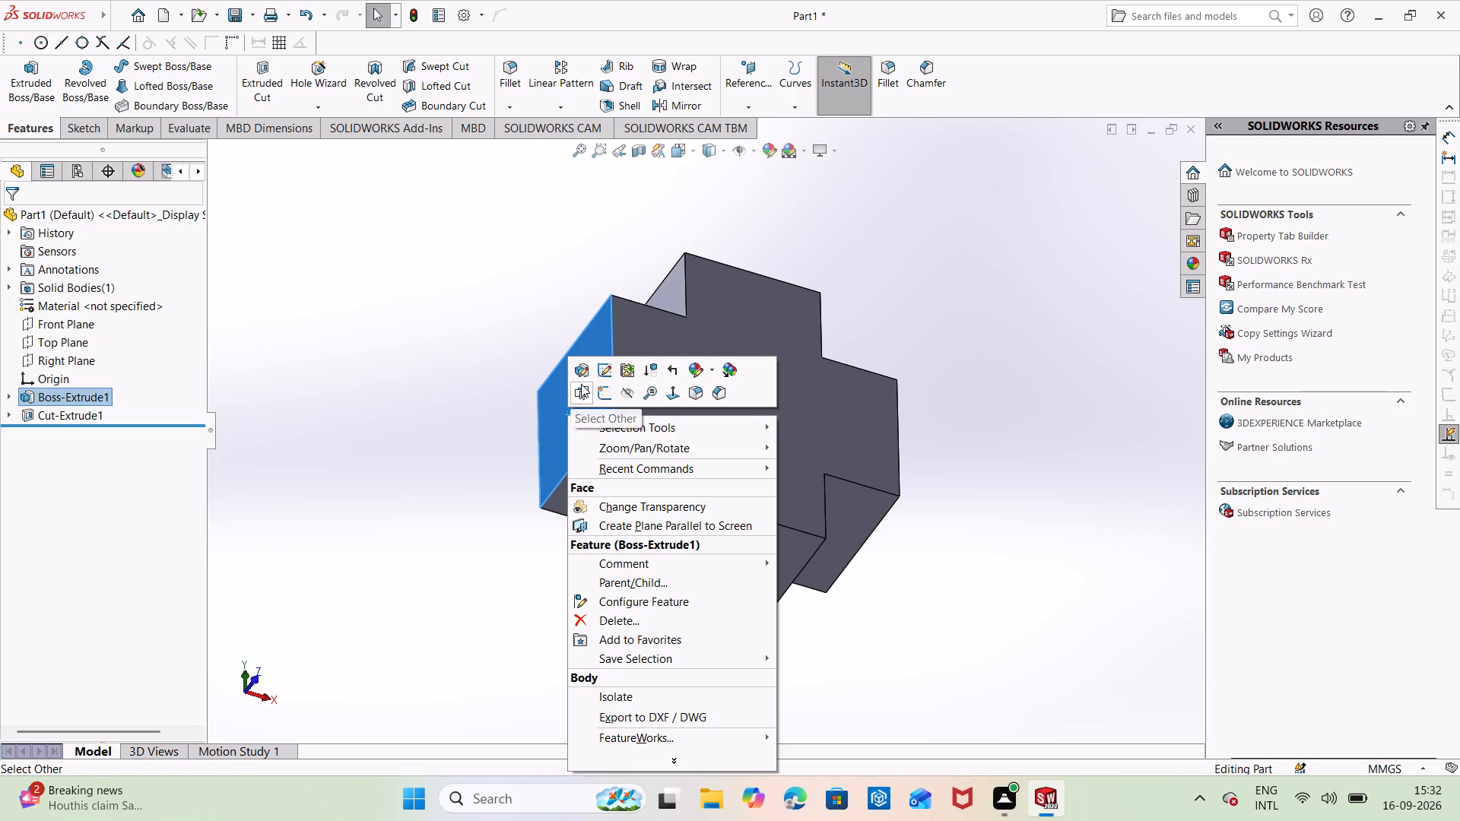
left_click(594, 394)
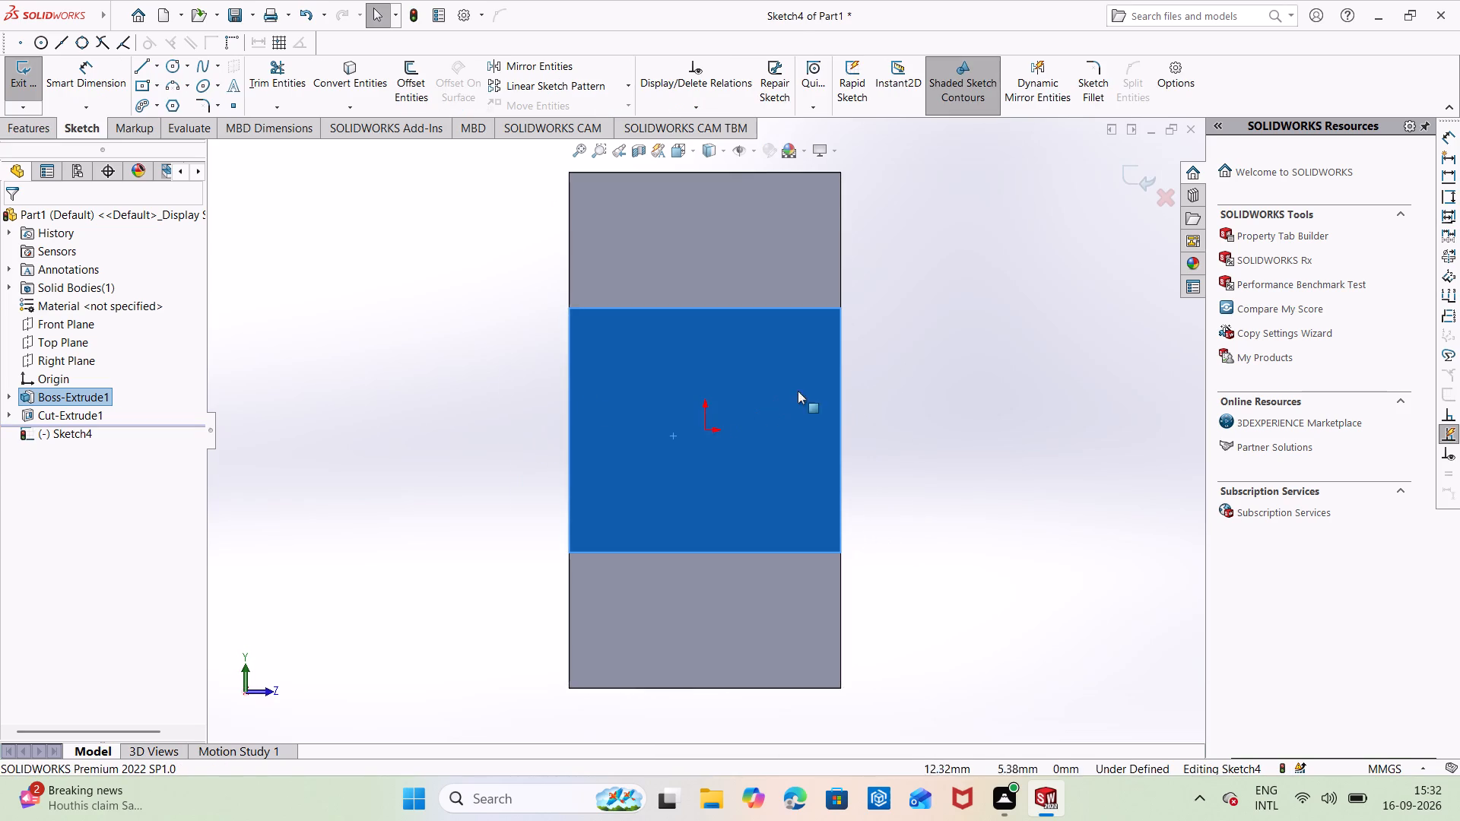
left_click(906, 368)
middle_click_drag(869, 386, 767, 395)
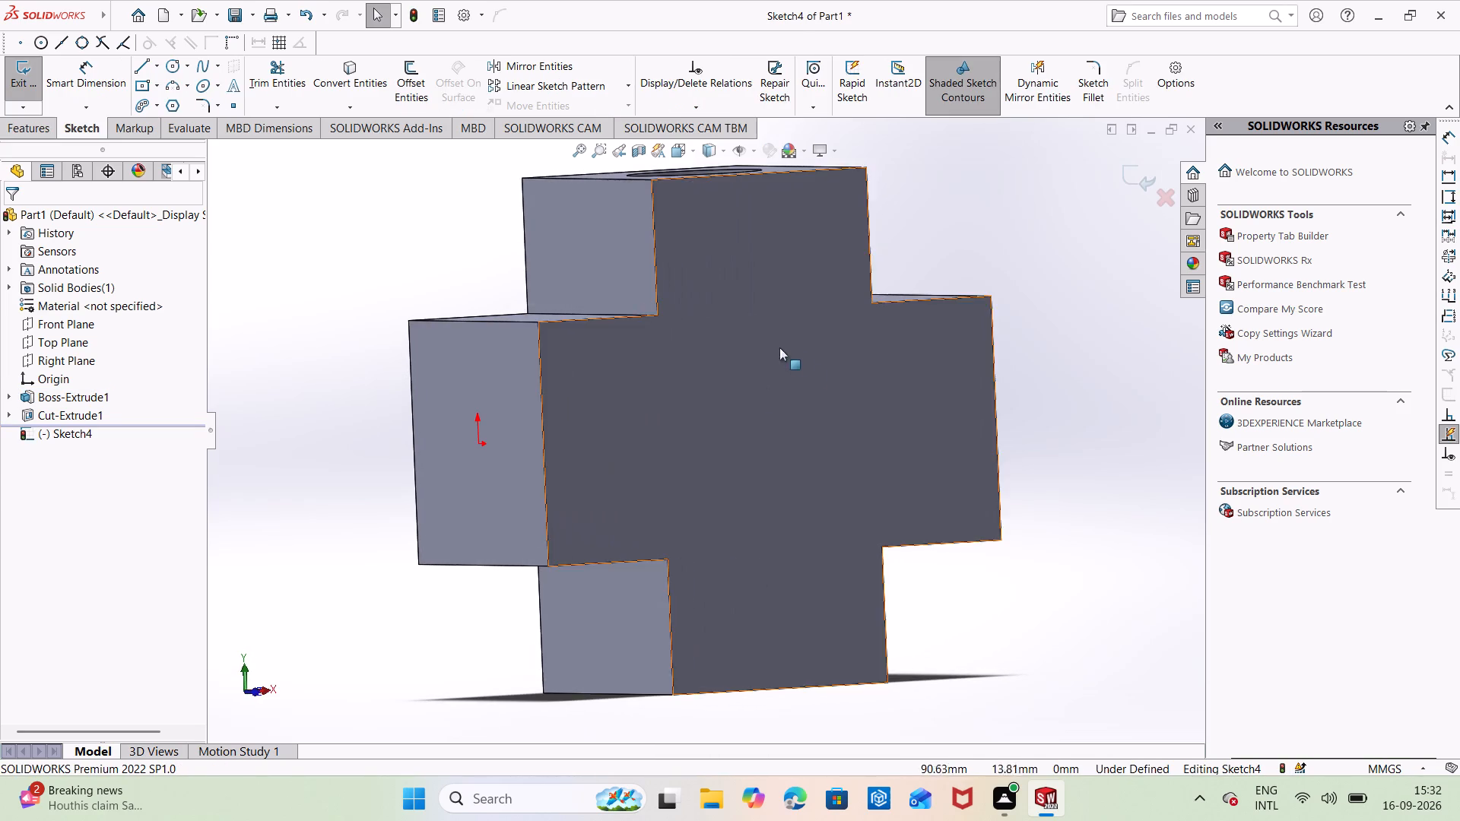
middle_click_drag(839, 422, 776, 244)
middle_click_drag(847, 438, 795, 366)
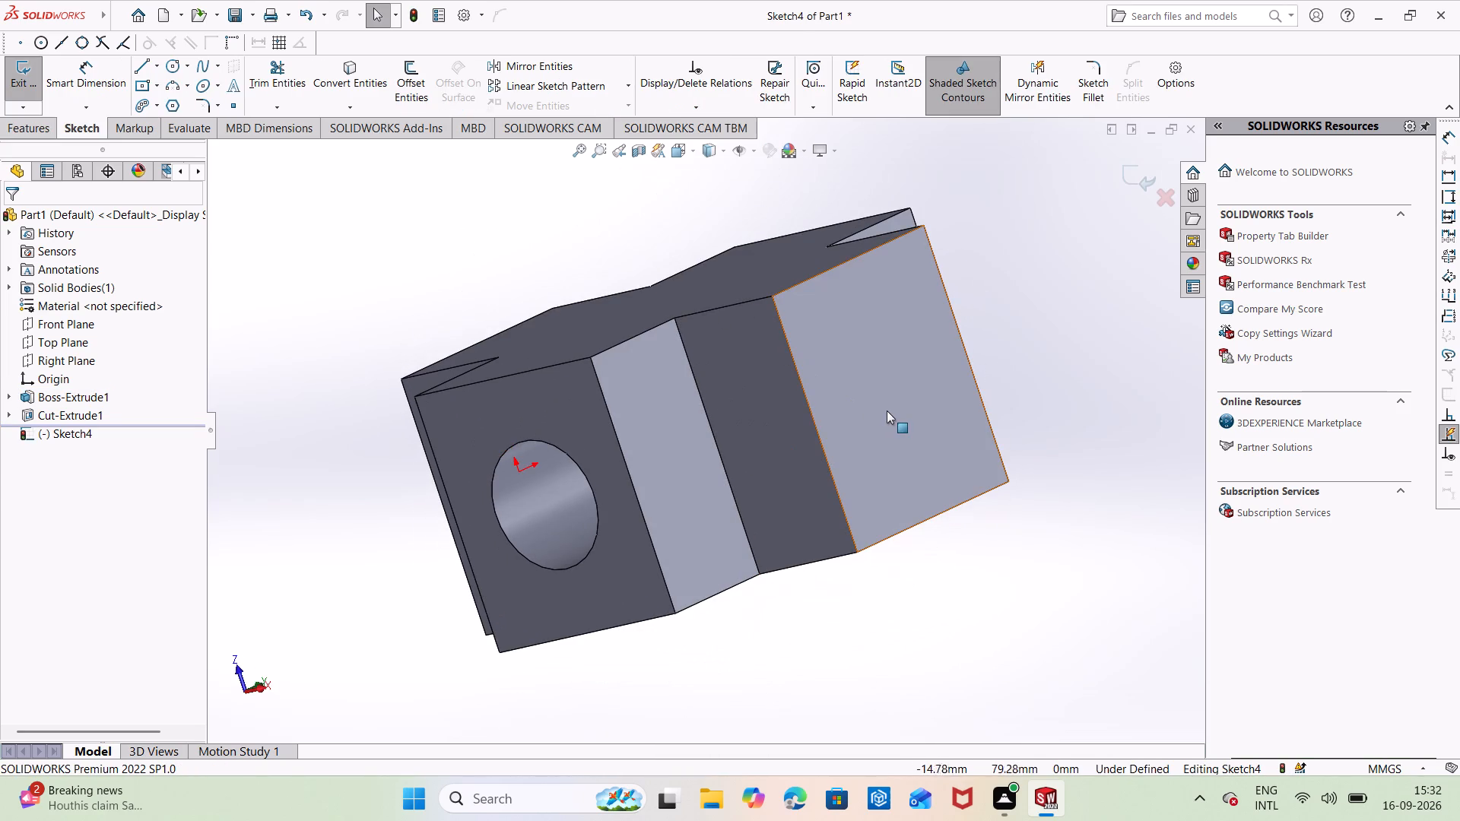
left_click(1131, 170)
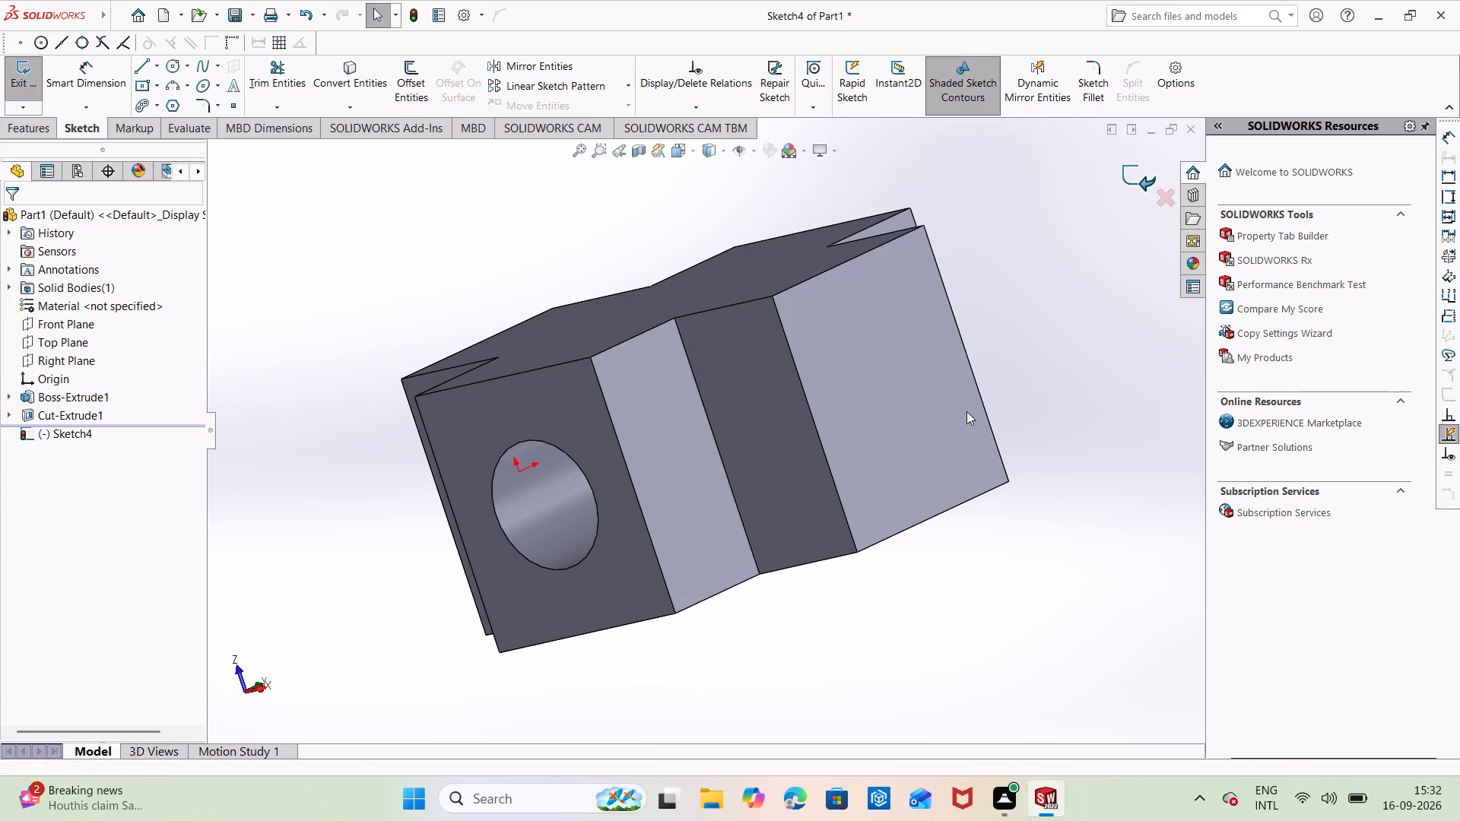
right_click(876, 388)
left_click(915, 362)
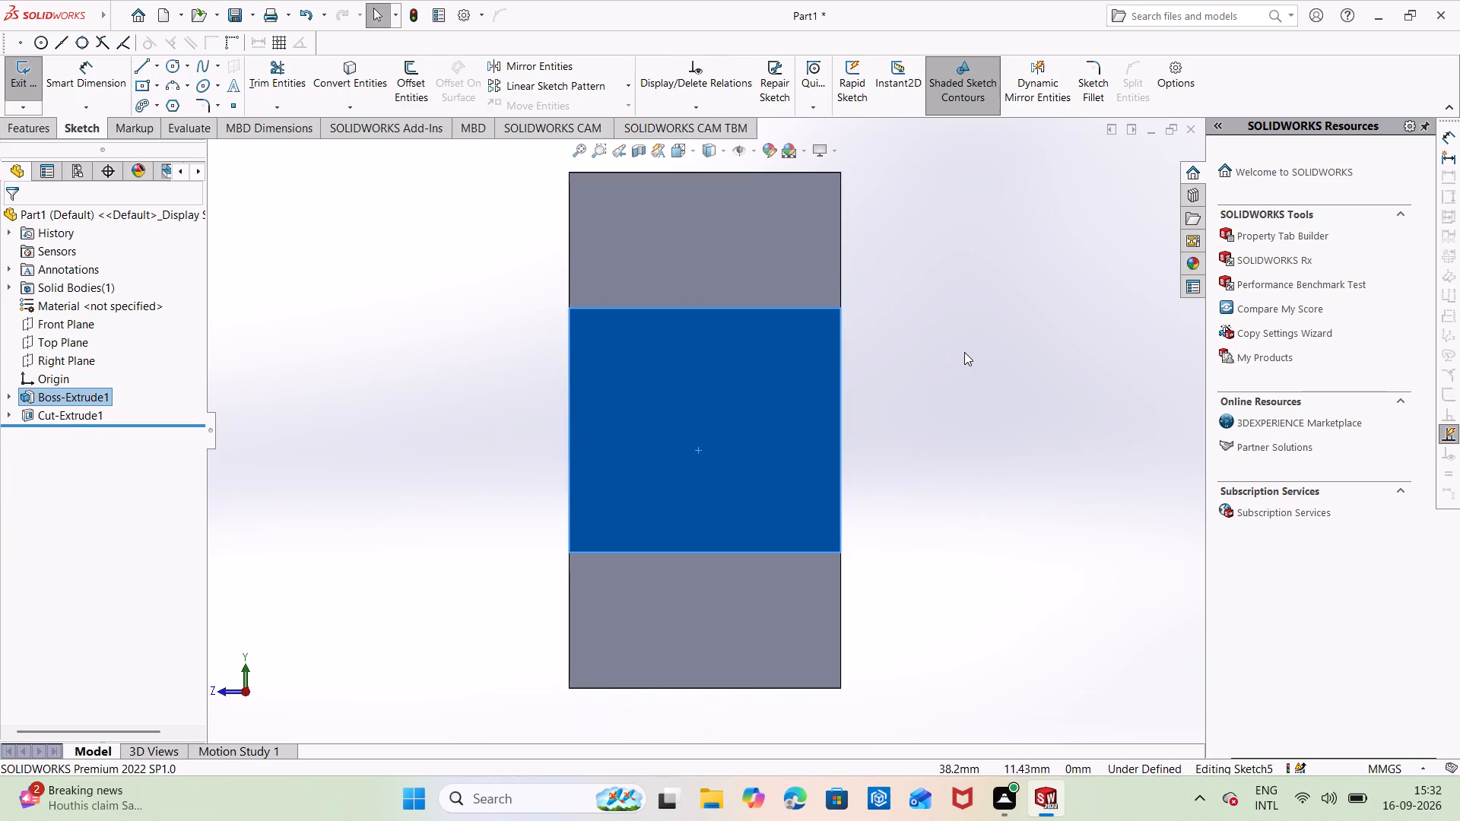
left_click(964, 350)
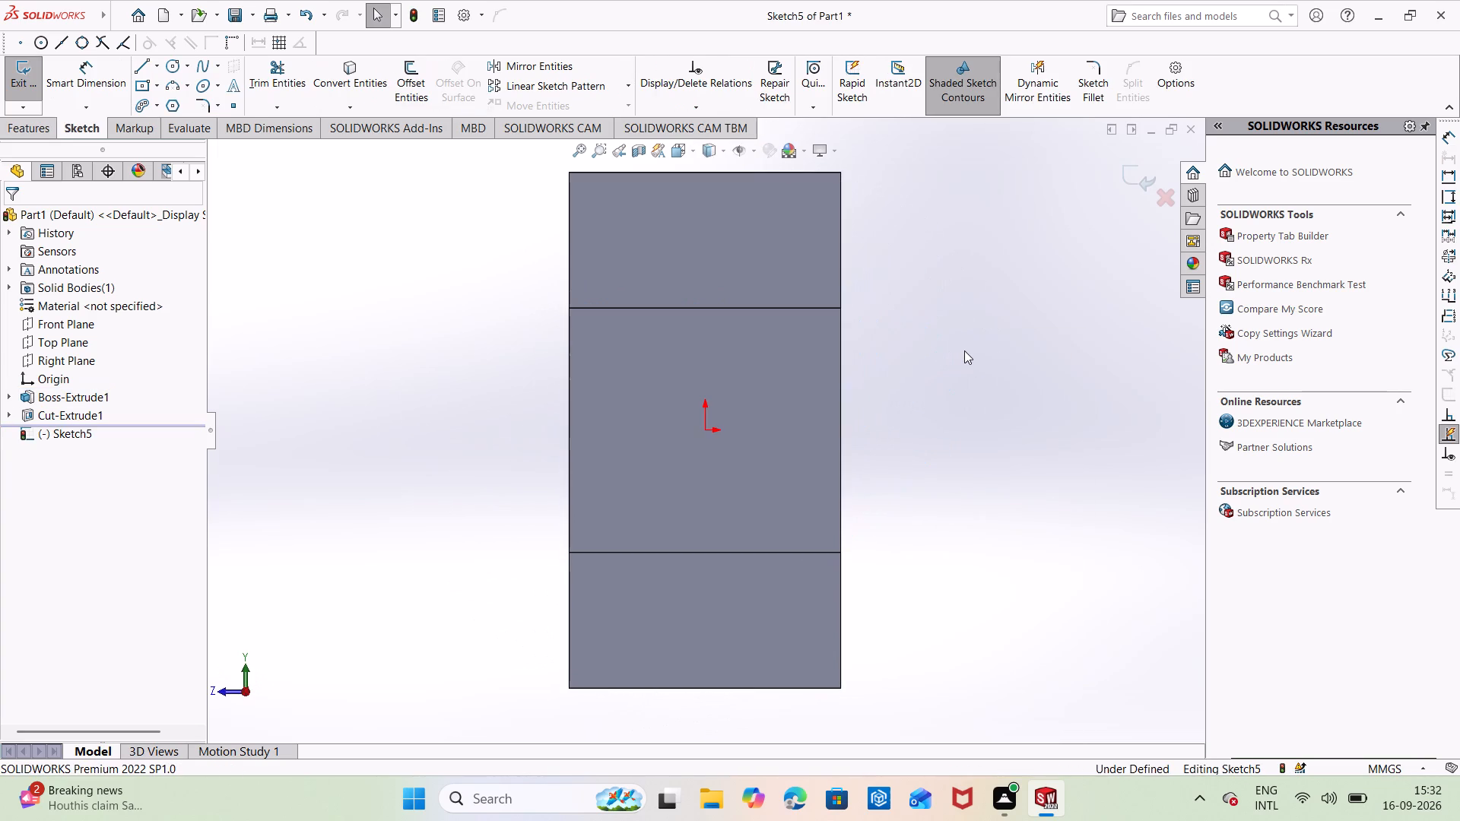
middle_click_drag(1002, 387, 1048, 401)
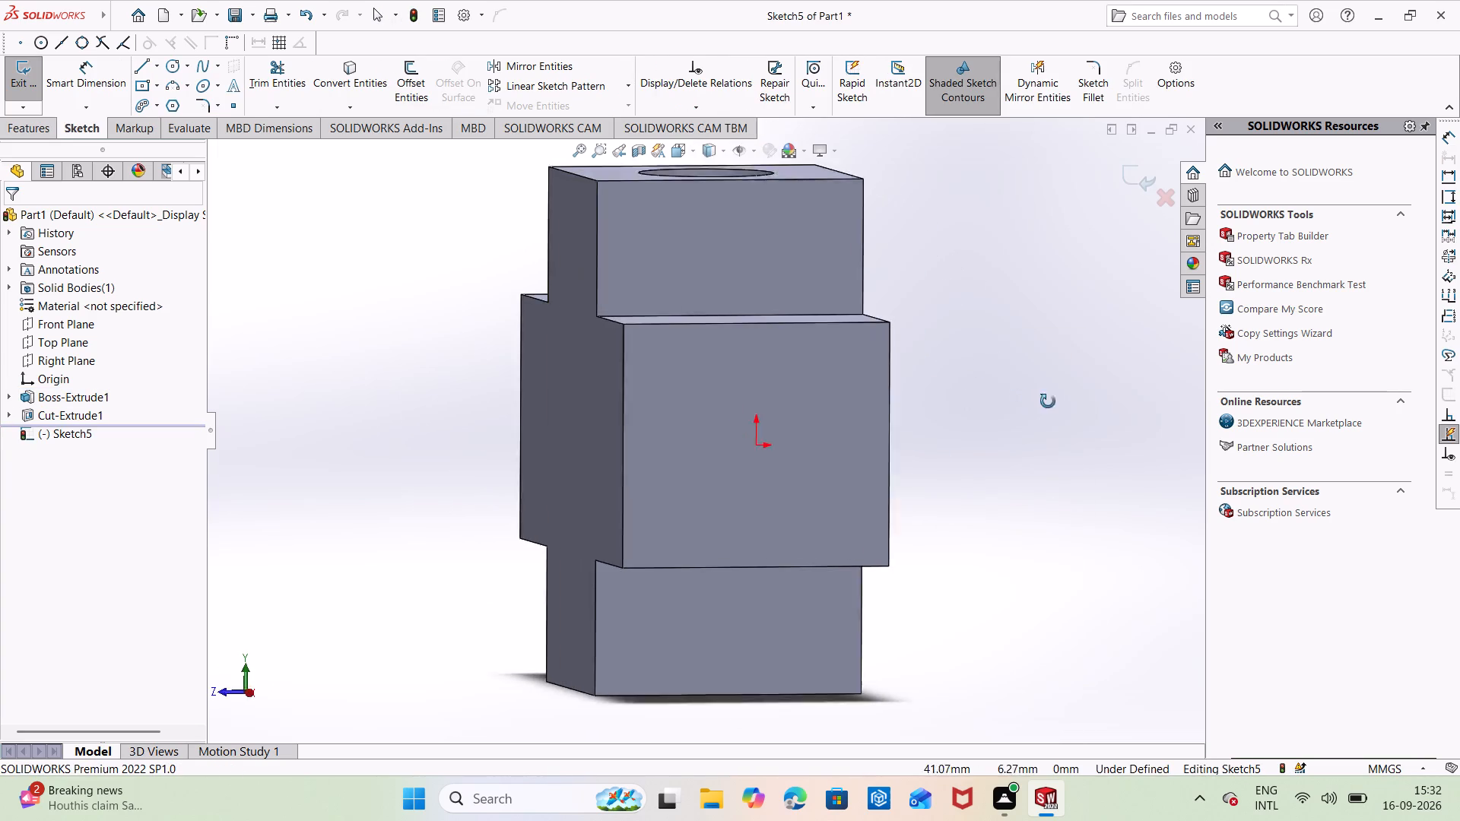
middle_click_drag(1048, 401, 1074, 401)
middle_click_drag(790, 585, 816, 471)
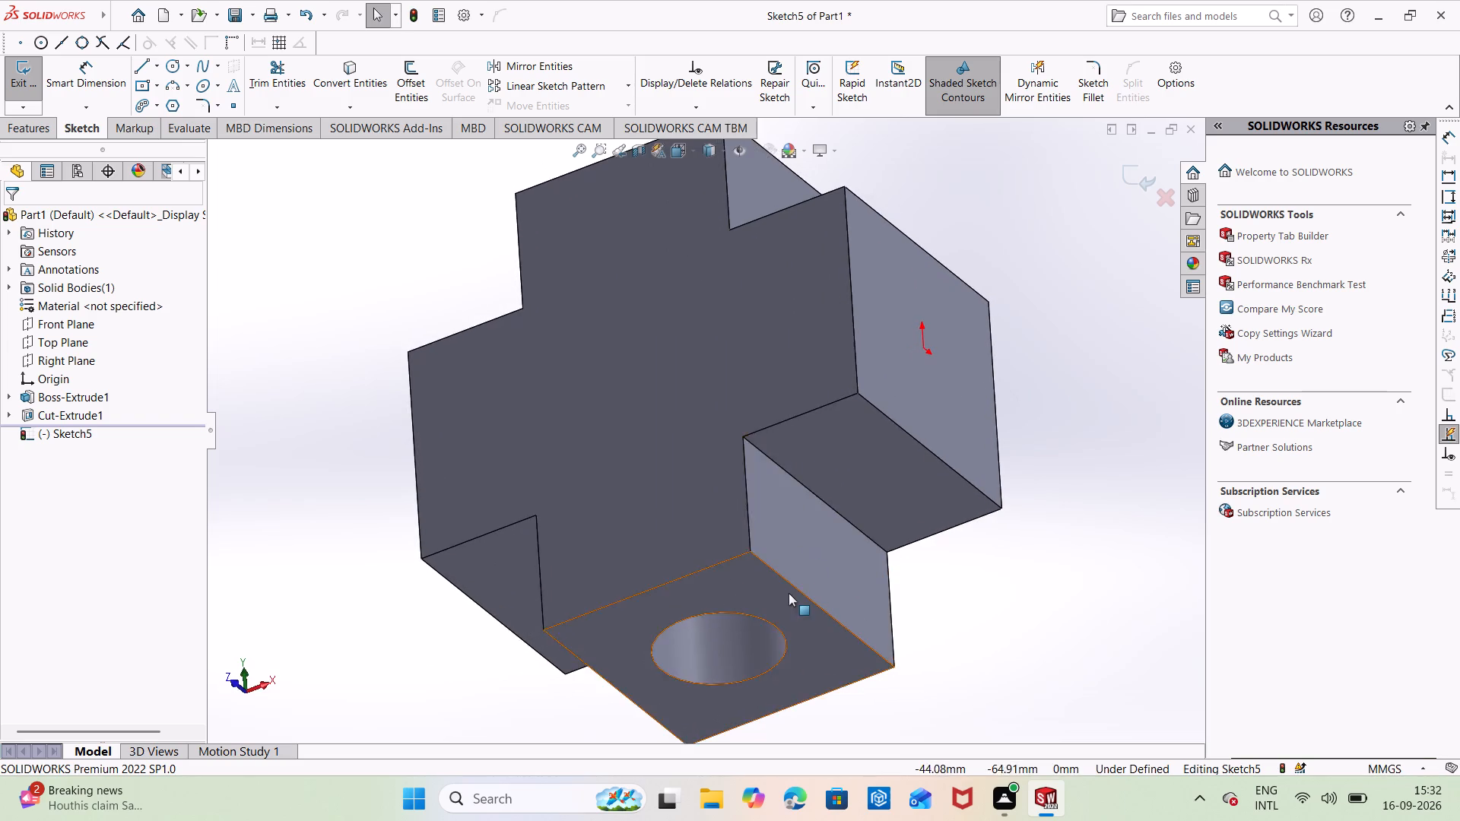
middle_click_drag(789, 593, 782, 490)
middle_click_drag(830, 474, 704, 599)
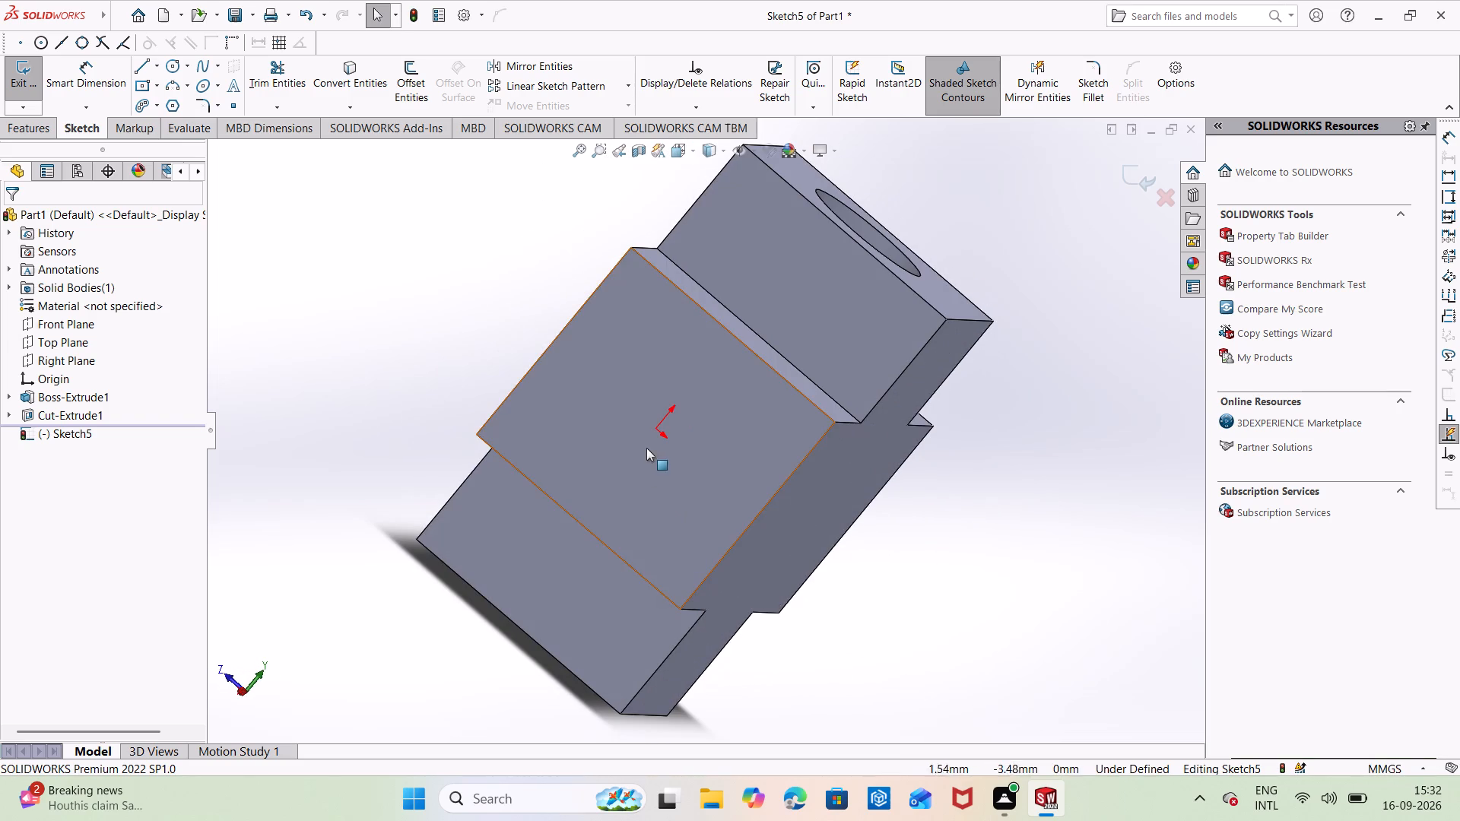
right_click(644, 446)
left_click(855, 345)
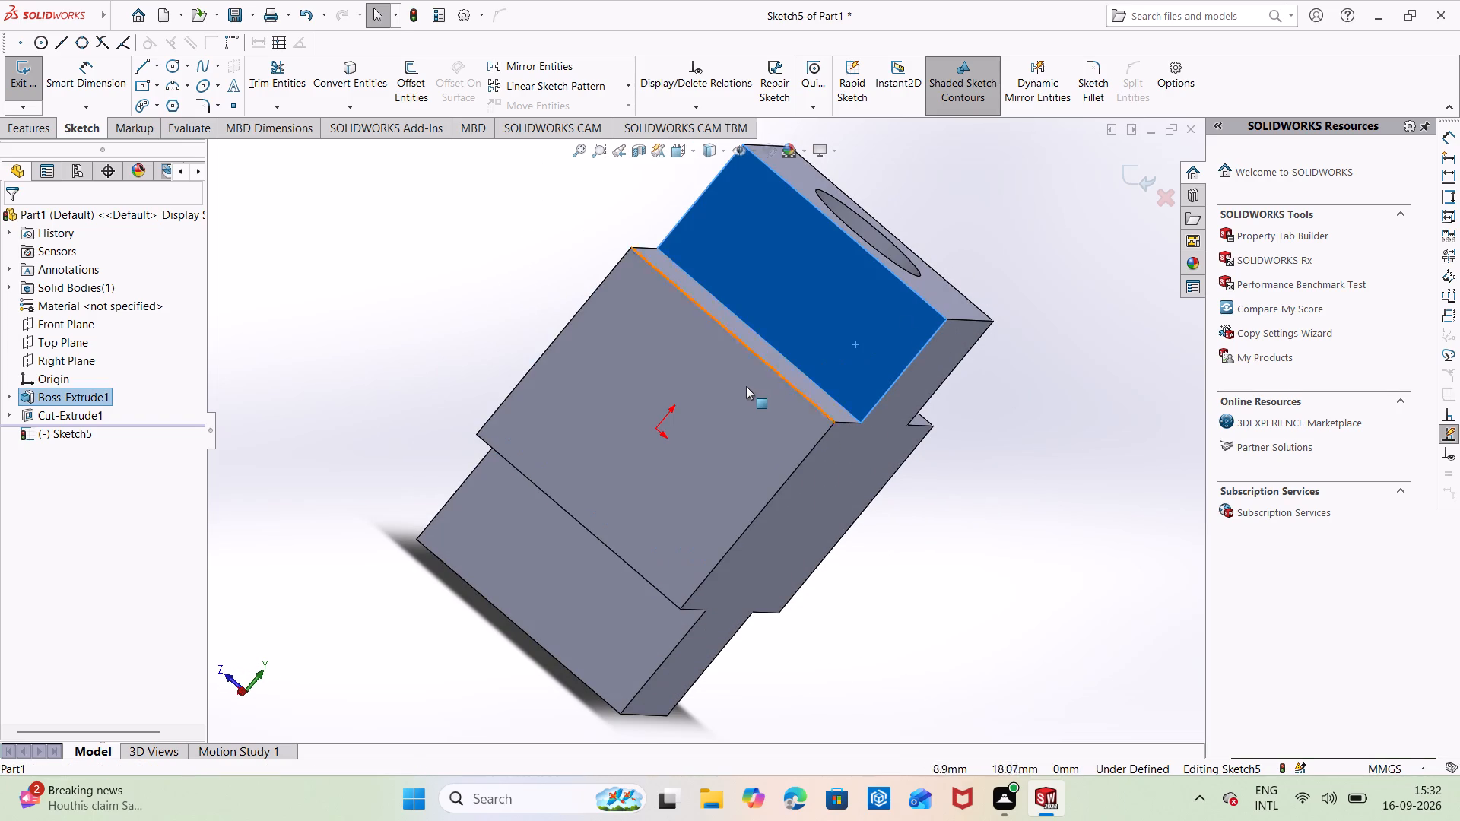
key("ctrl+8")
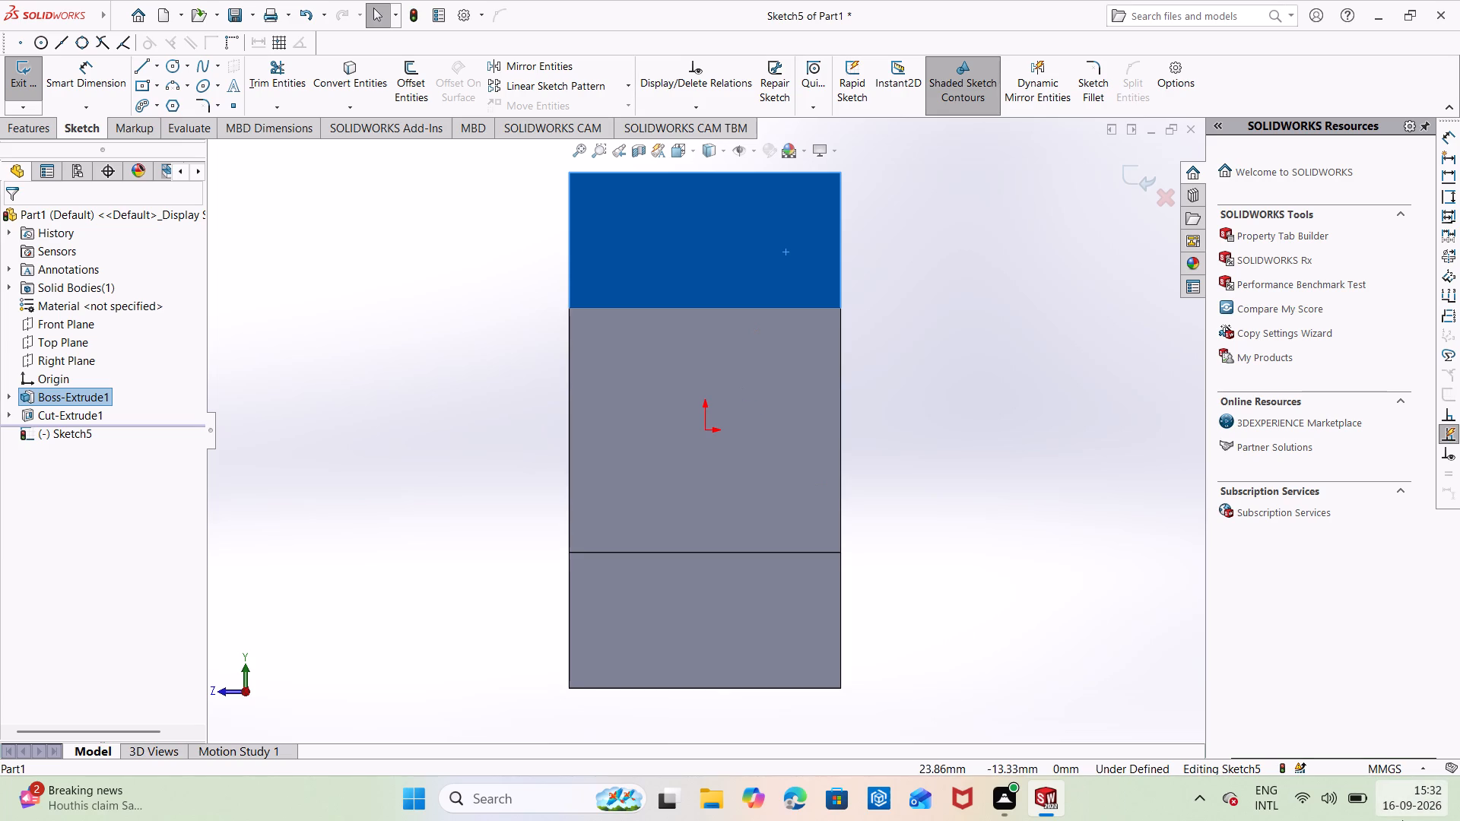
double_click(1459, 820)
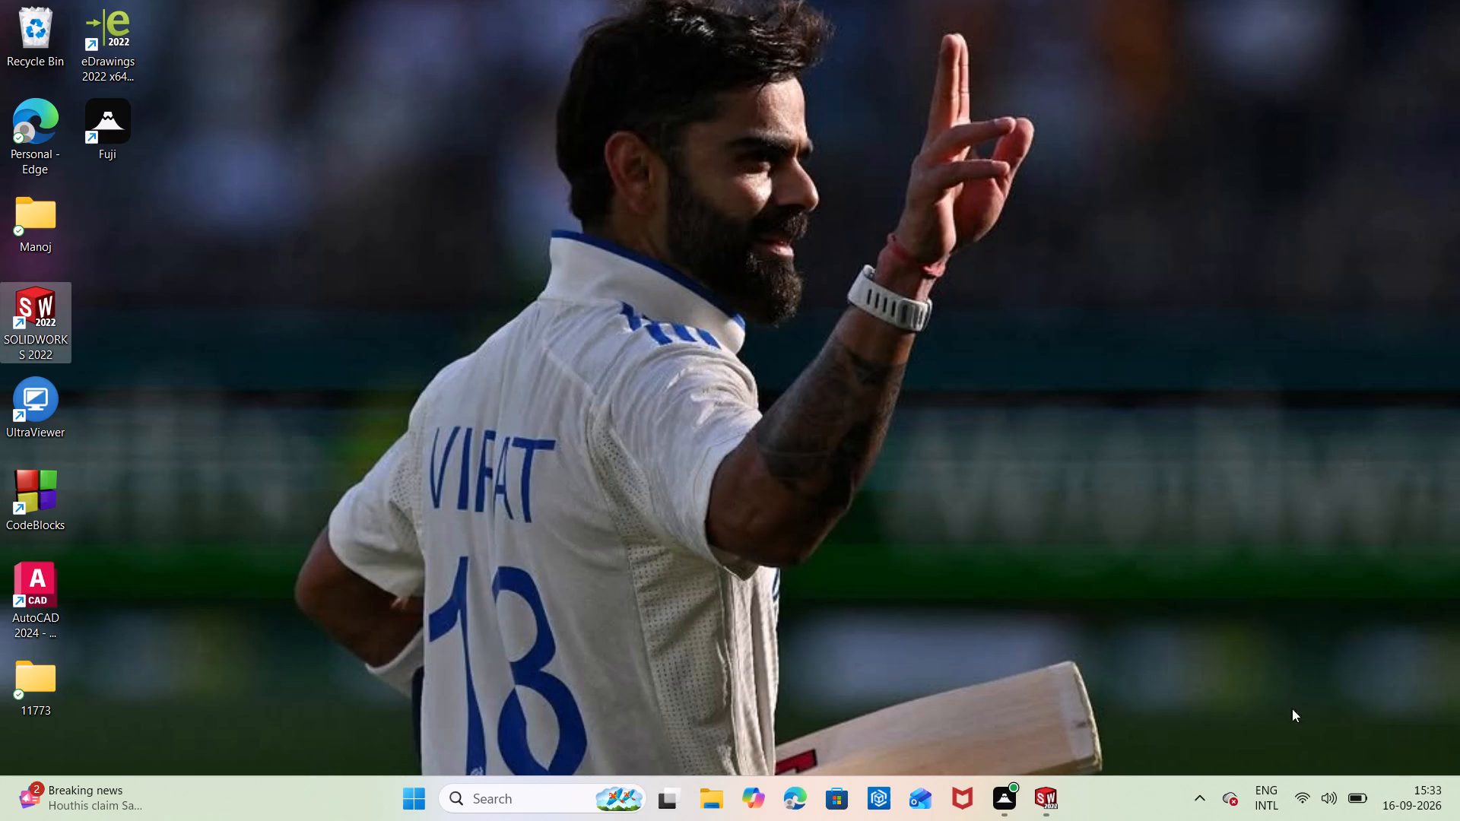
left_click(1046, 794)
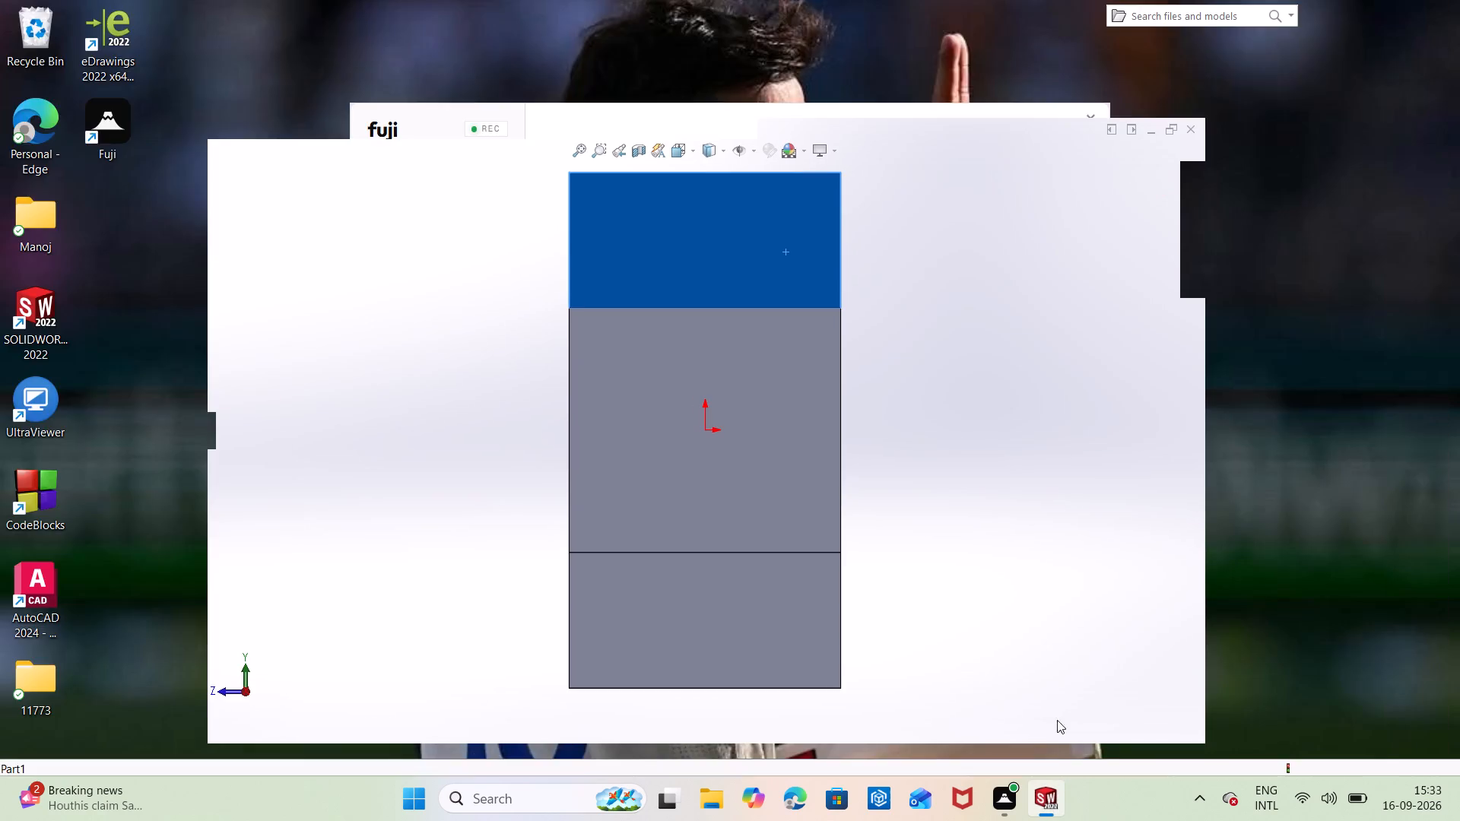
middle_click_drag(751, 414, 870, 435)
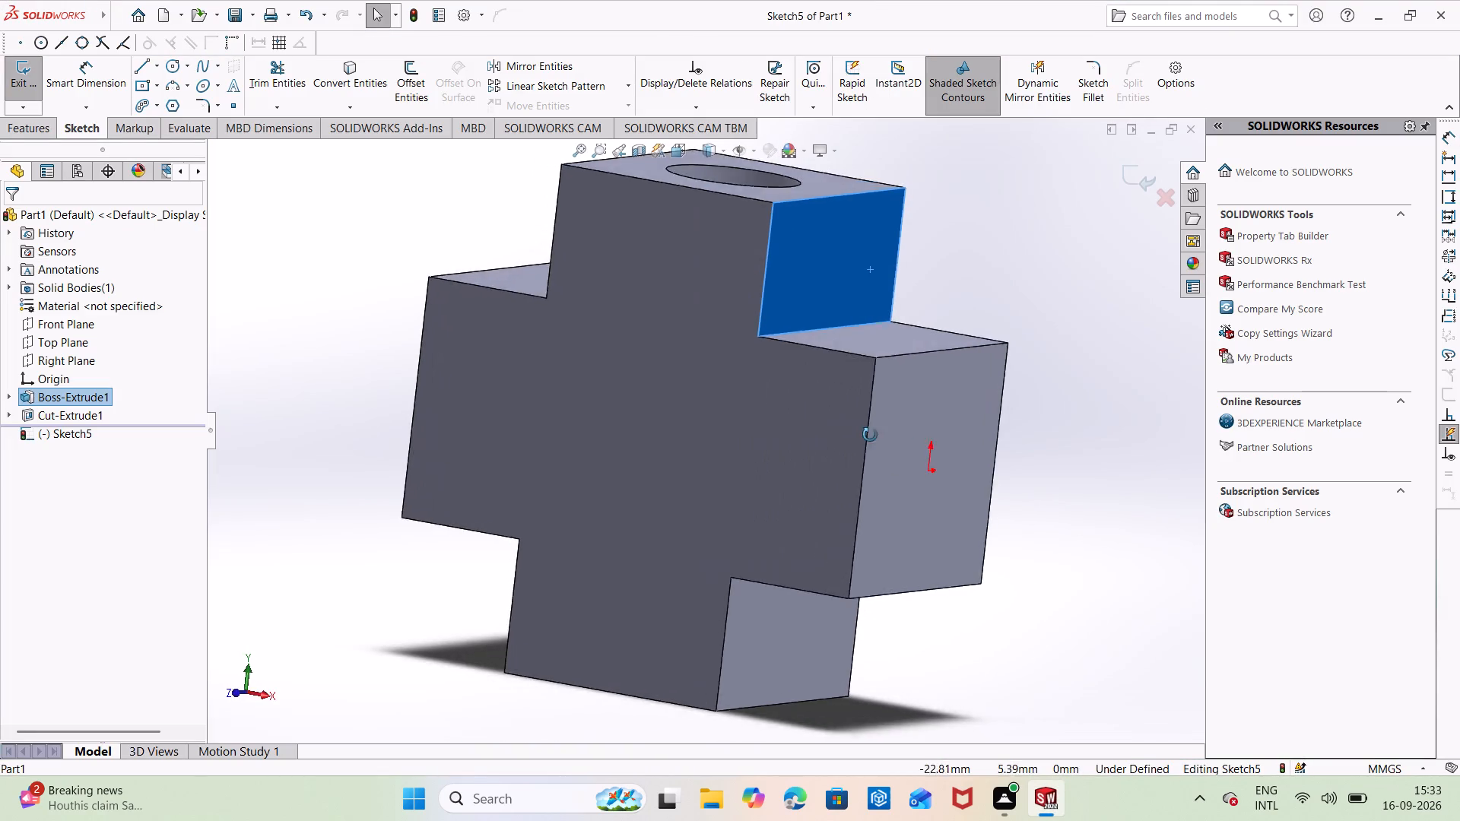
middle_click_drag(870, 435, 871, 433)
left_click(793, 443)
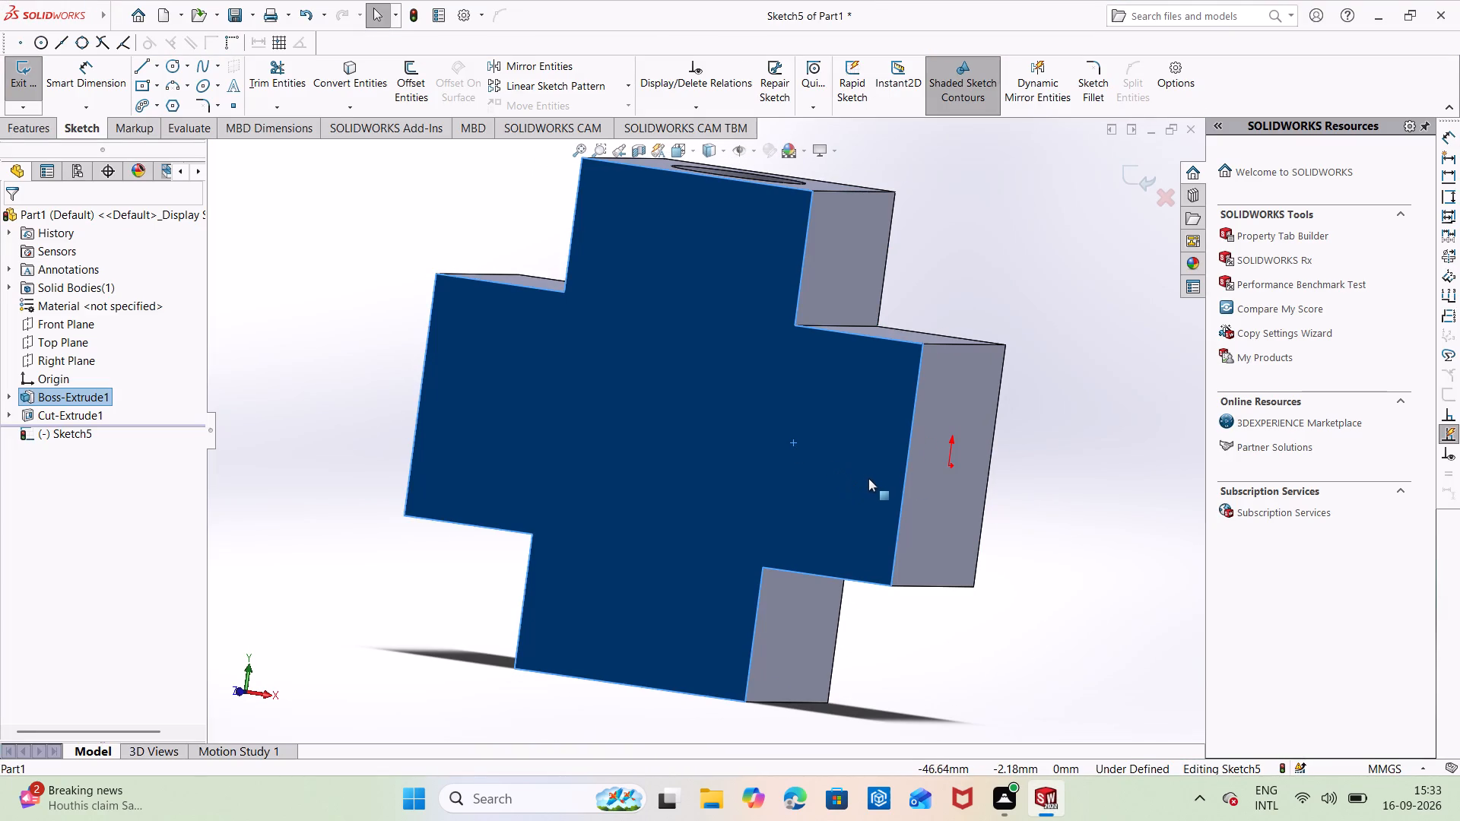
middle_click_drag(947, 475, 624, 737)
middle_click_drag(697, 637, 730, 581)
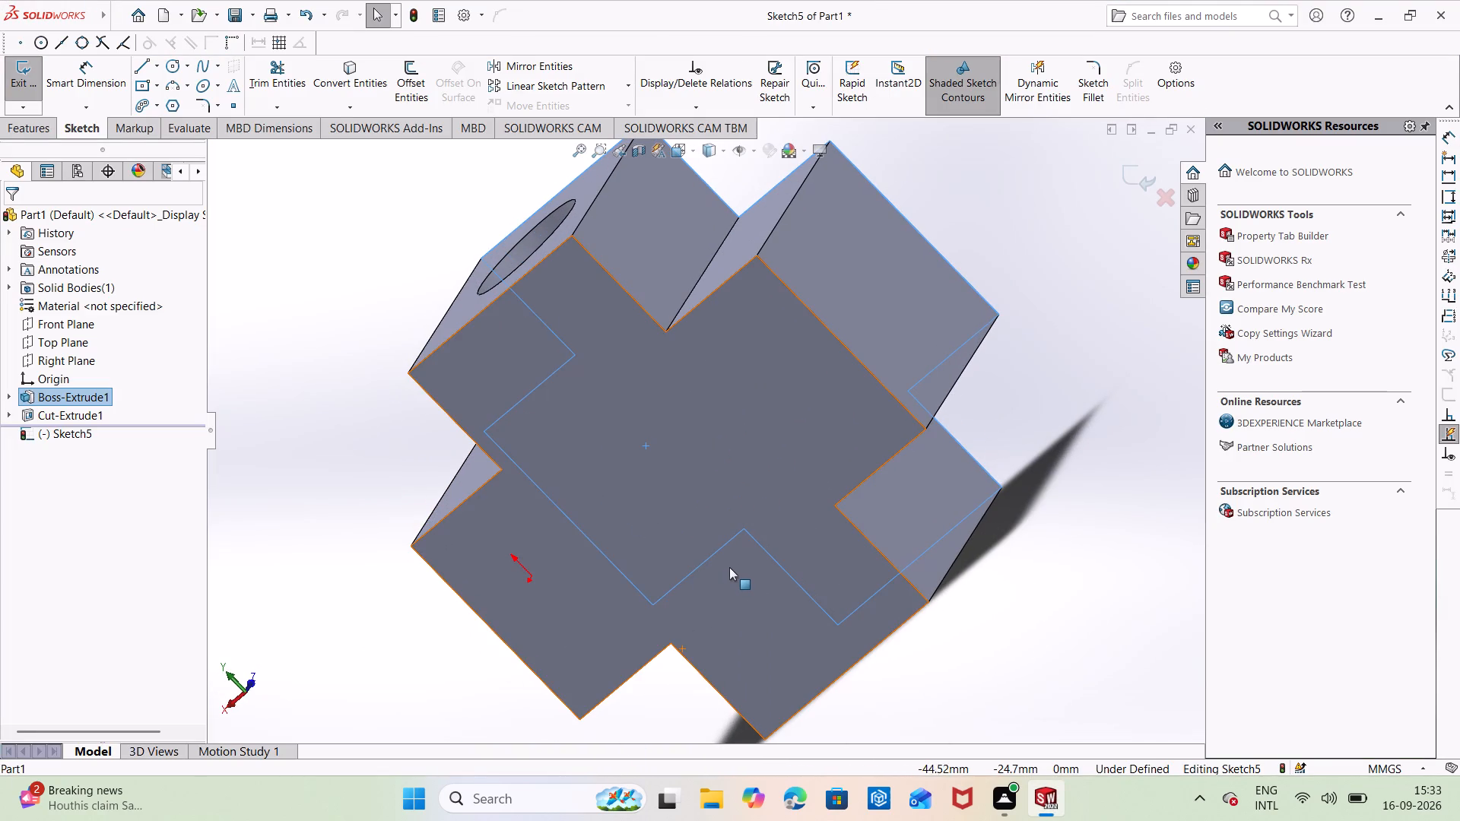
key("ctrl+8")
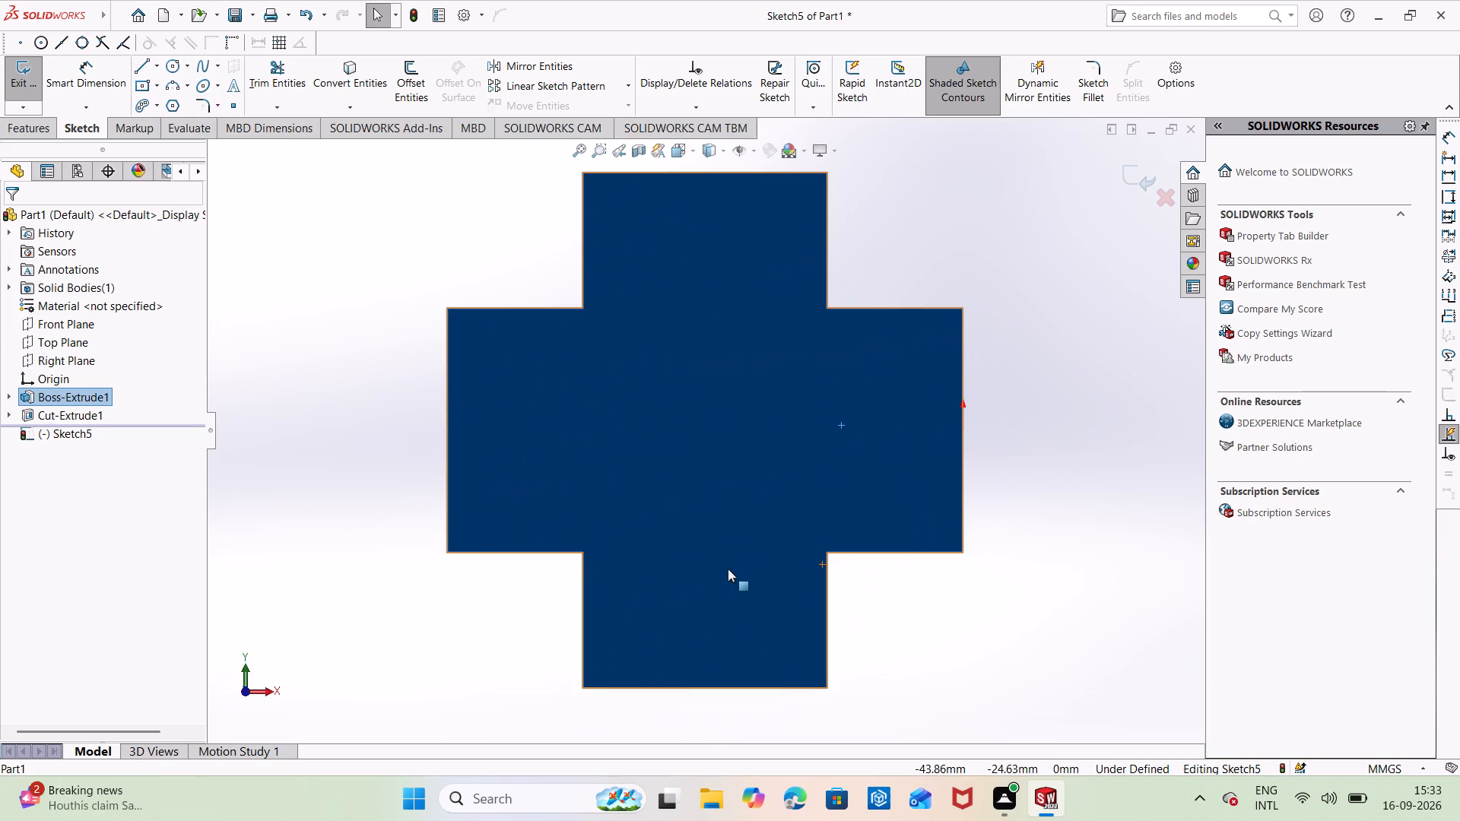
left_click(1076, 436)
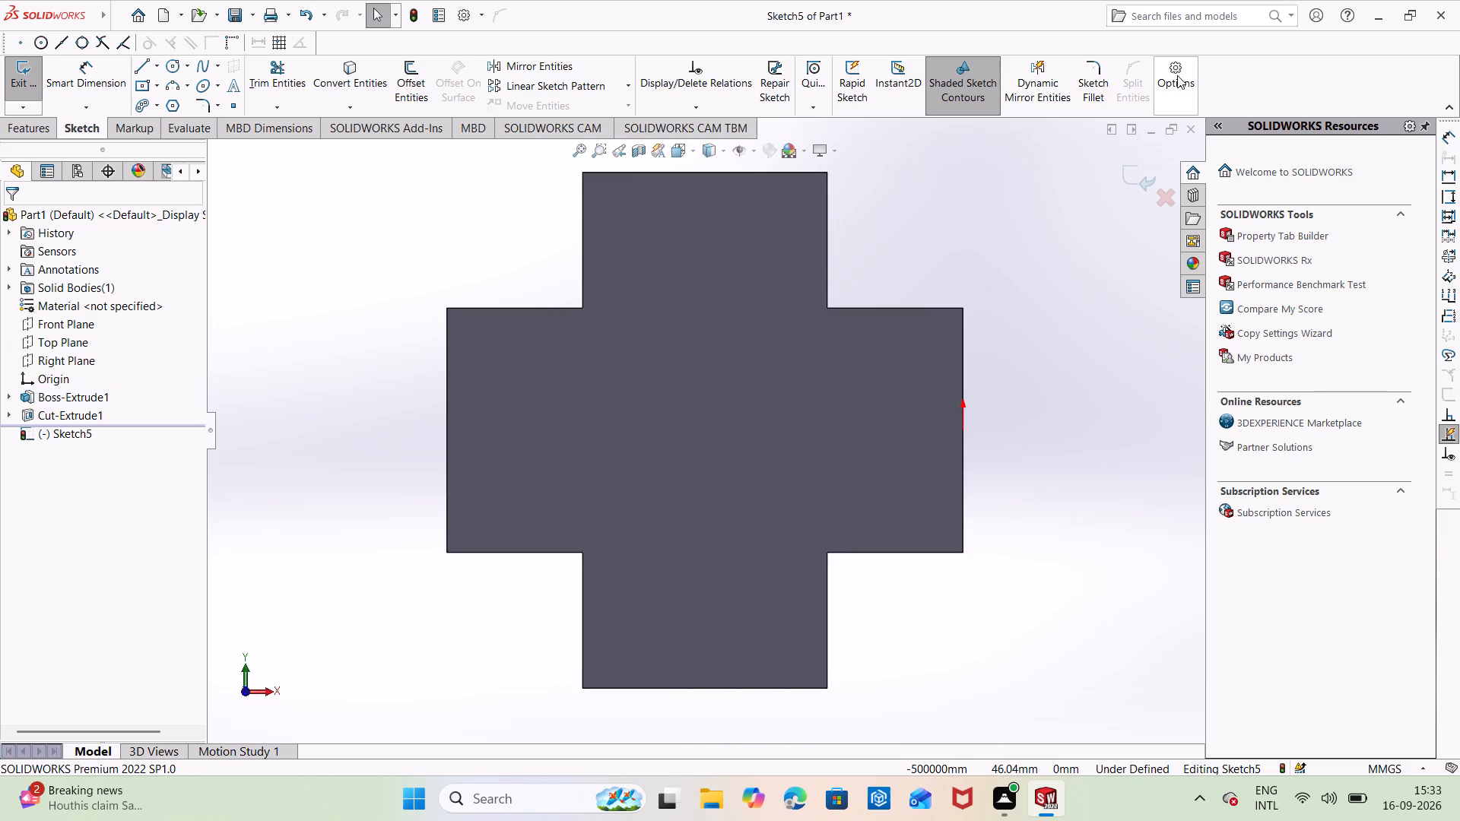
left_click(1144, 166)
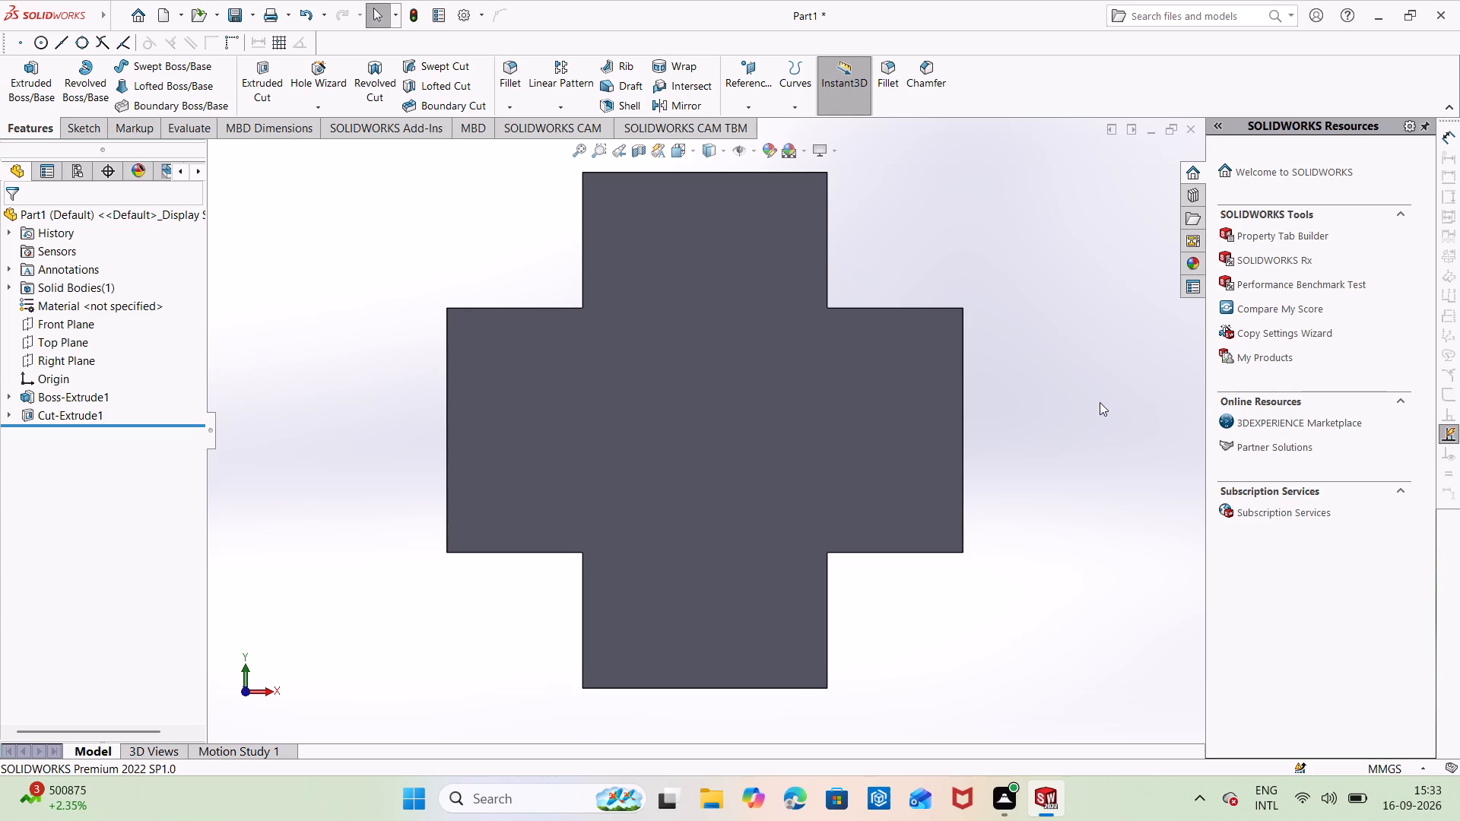
On the right arm's end face, sketch two concentric circles of about 22.9 mm and 12.2 mm radius centred on the origin.
middle_click_drag(1106, 376, 1139, 223)
scroll(944, 594, "up", 1)
middle_click_drag(944, 594, 771, 490)
right_click(738, 468)
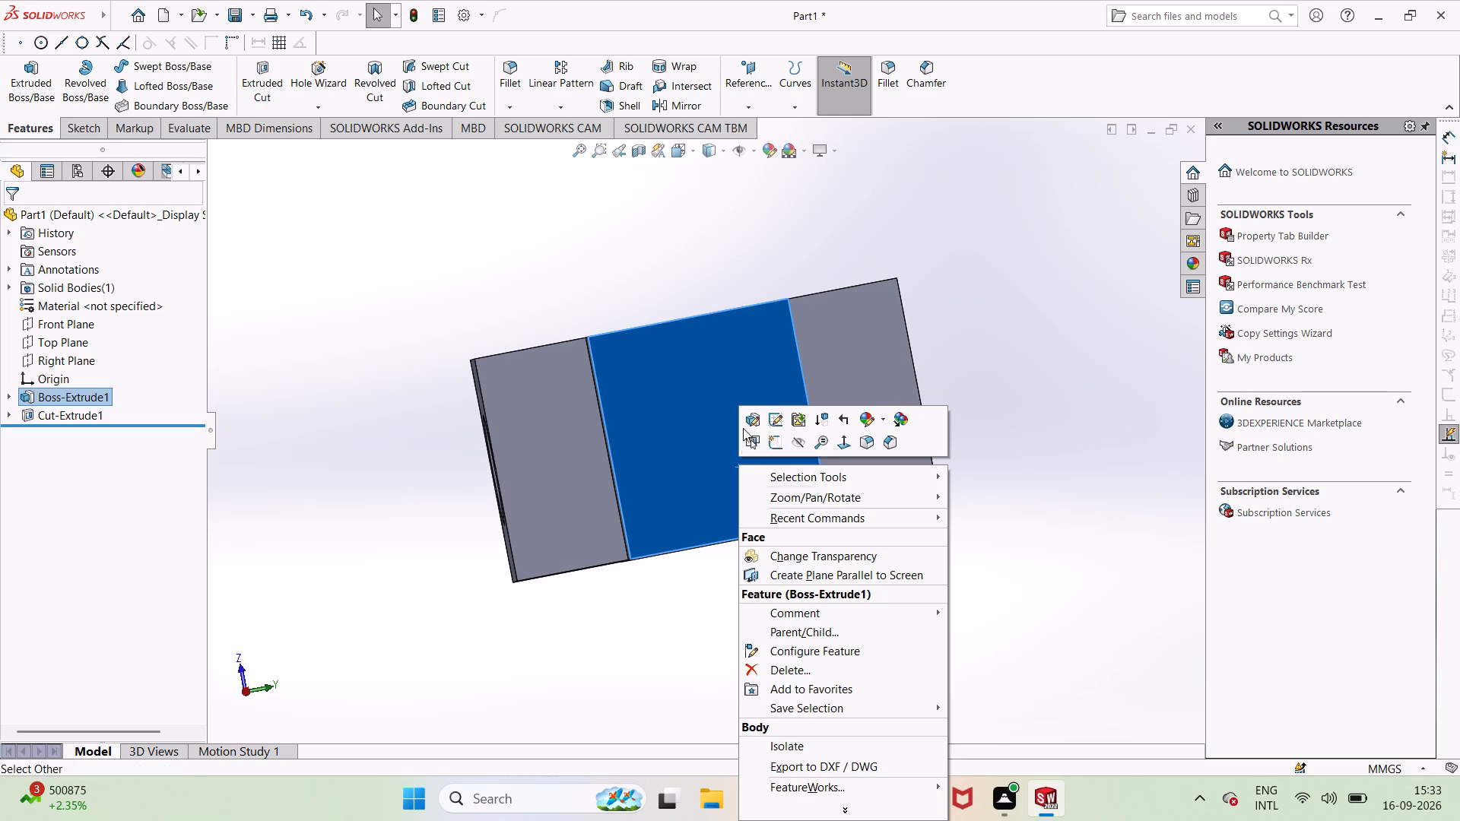
left_click(770, 442)
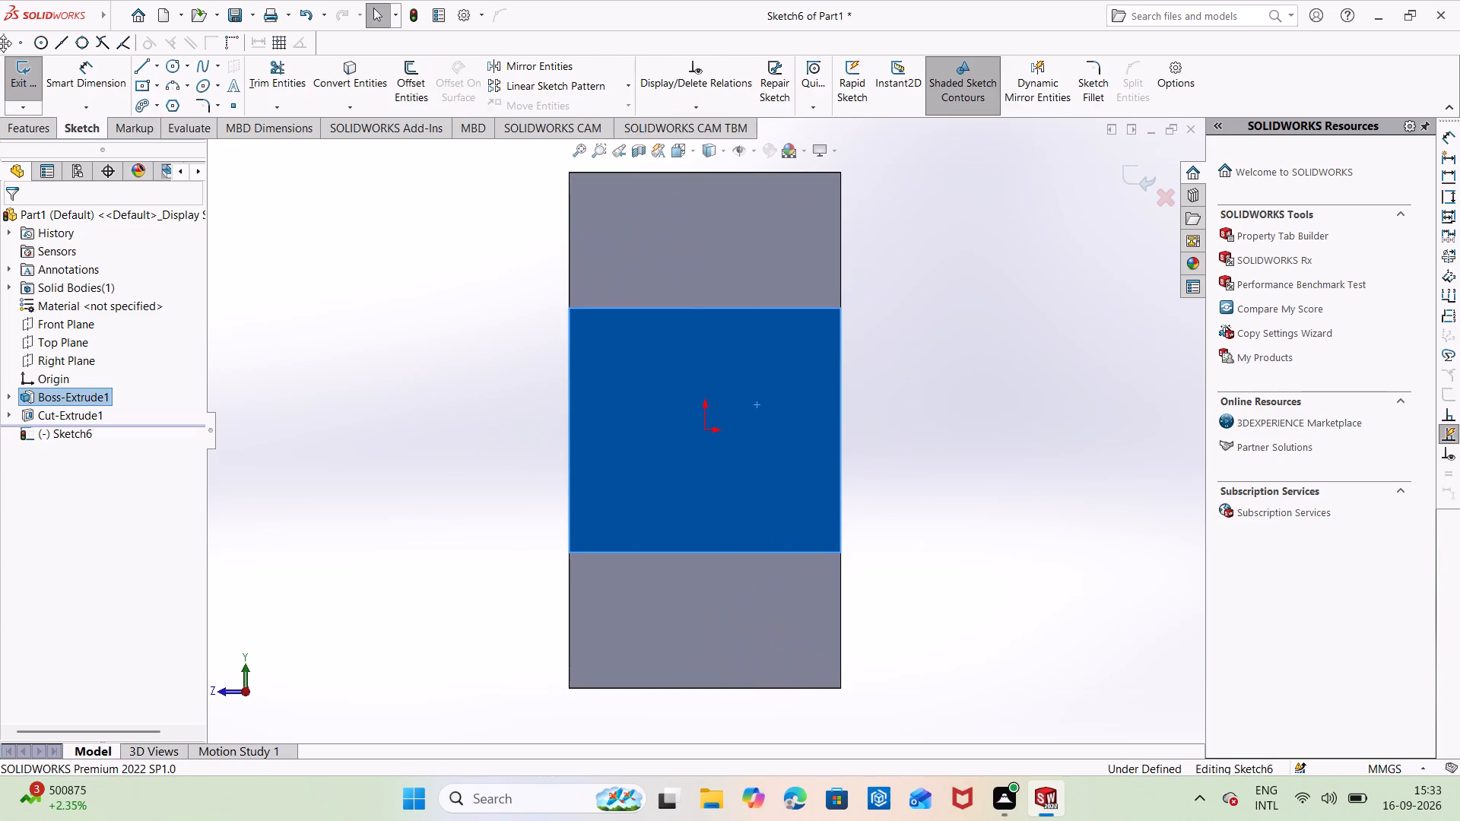
left_click(412, 217)
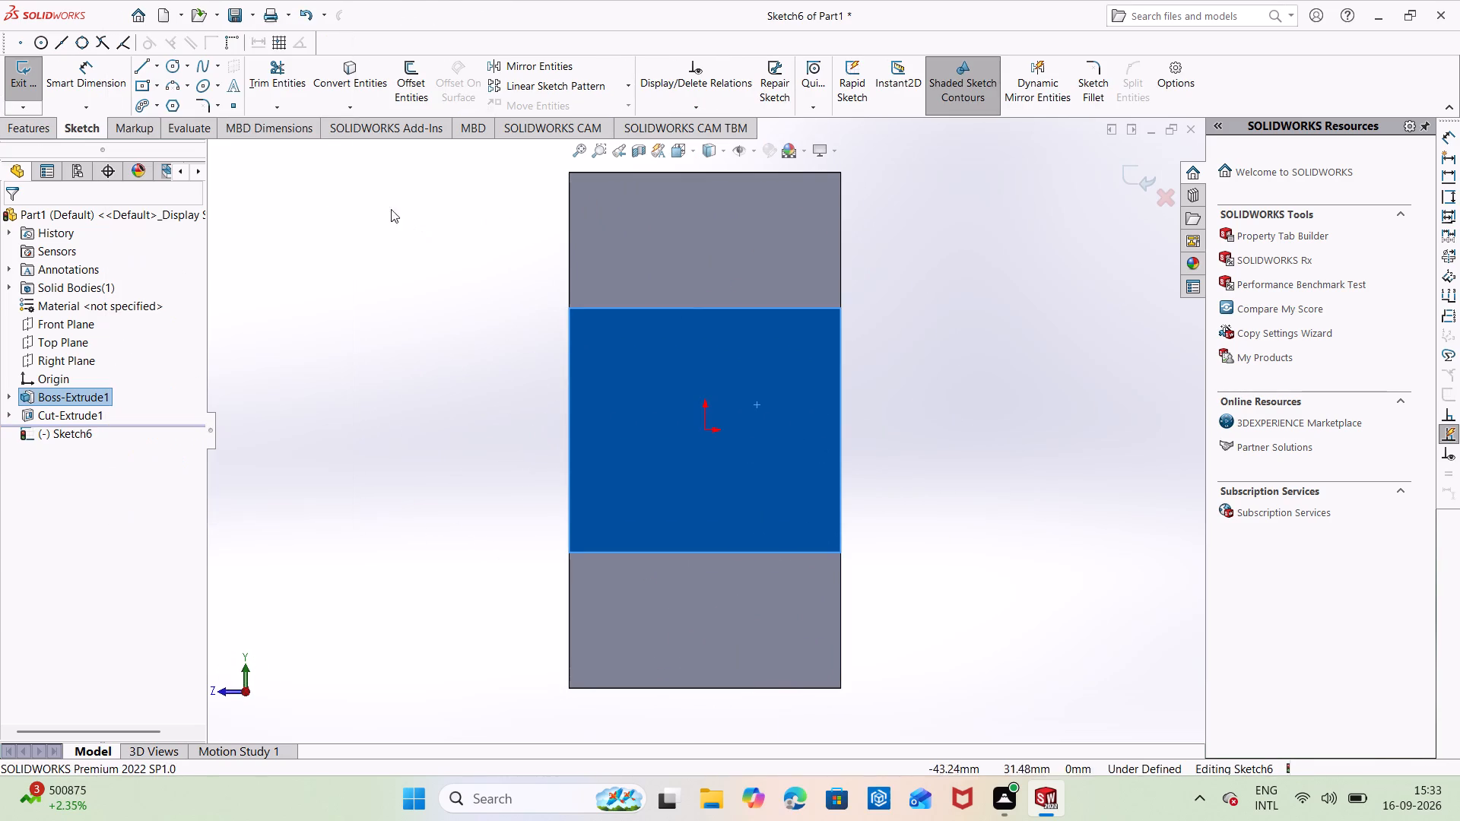
left_click(170, 70)
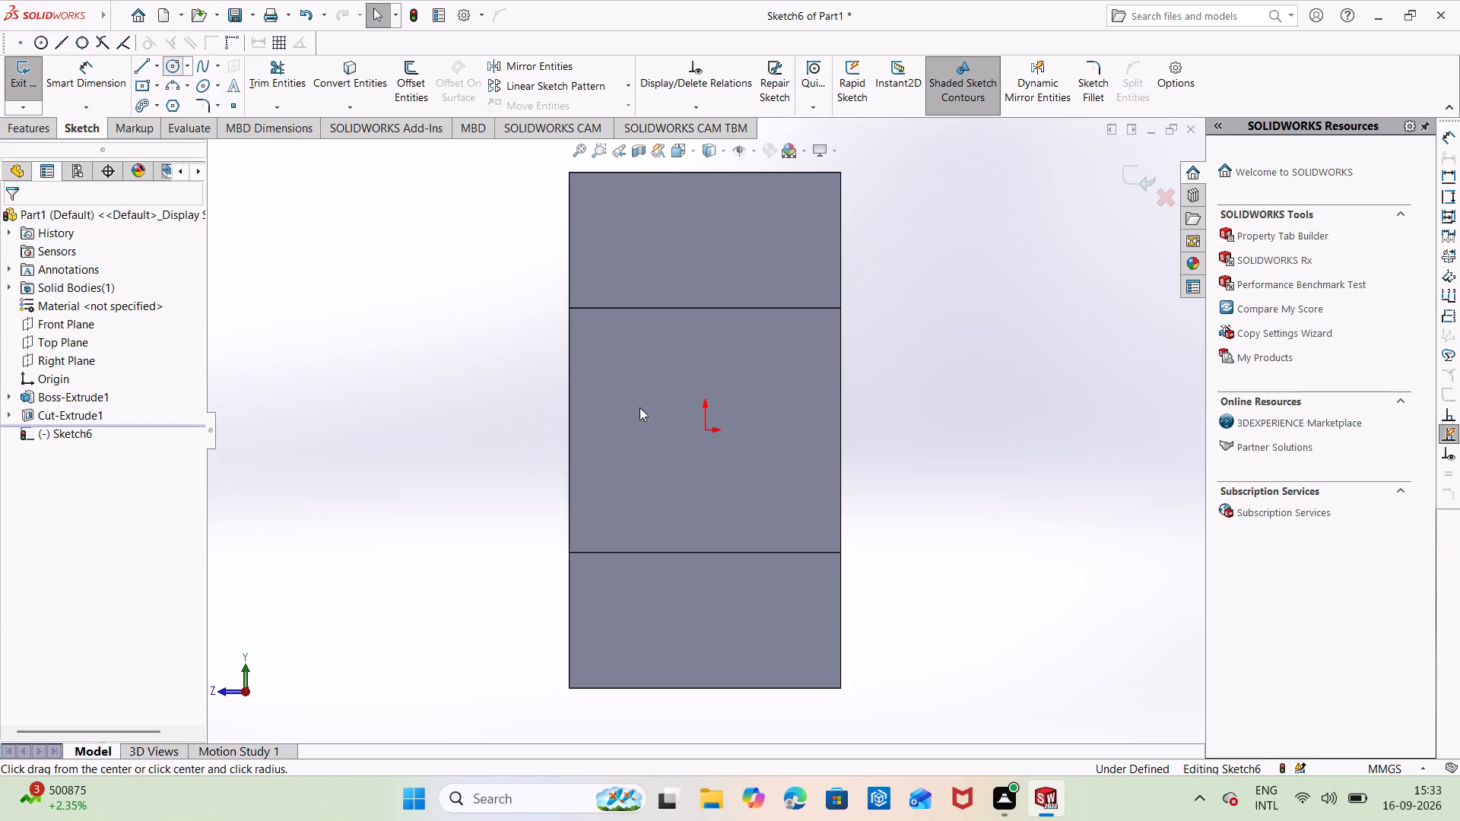
left_click(704, 432)
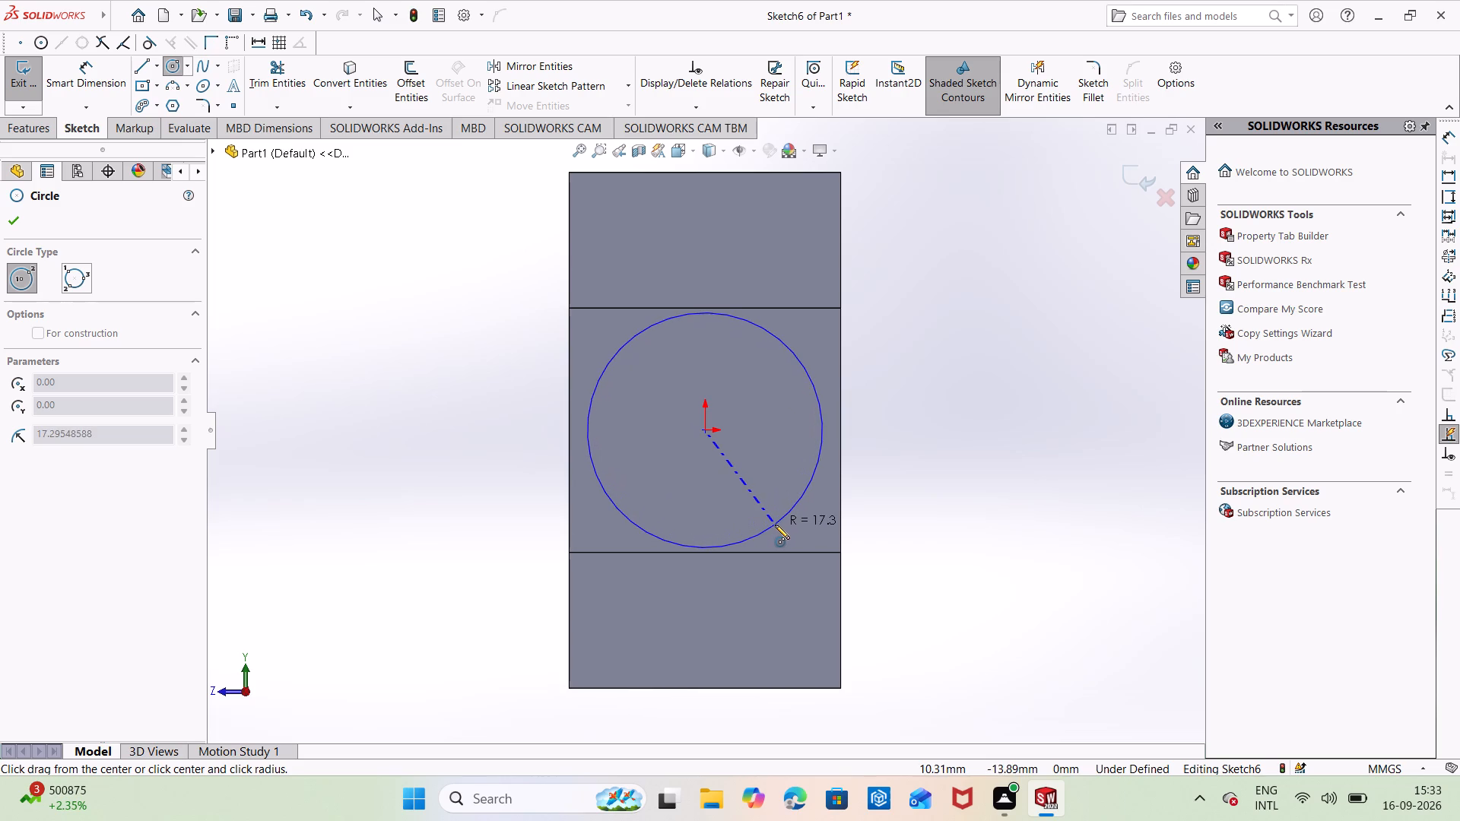
left_click(786, 563)
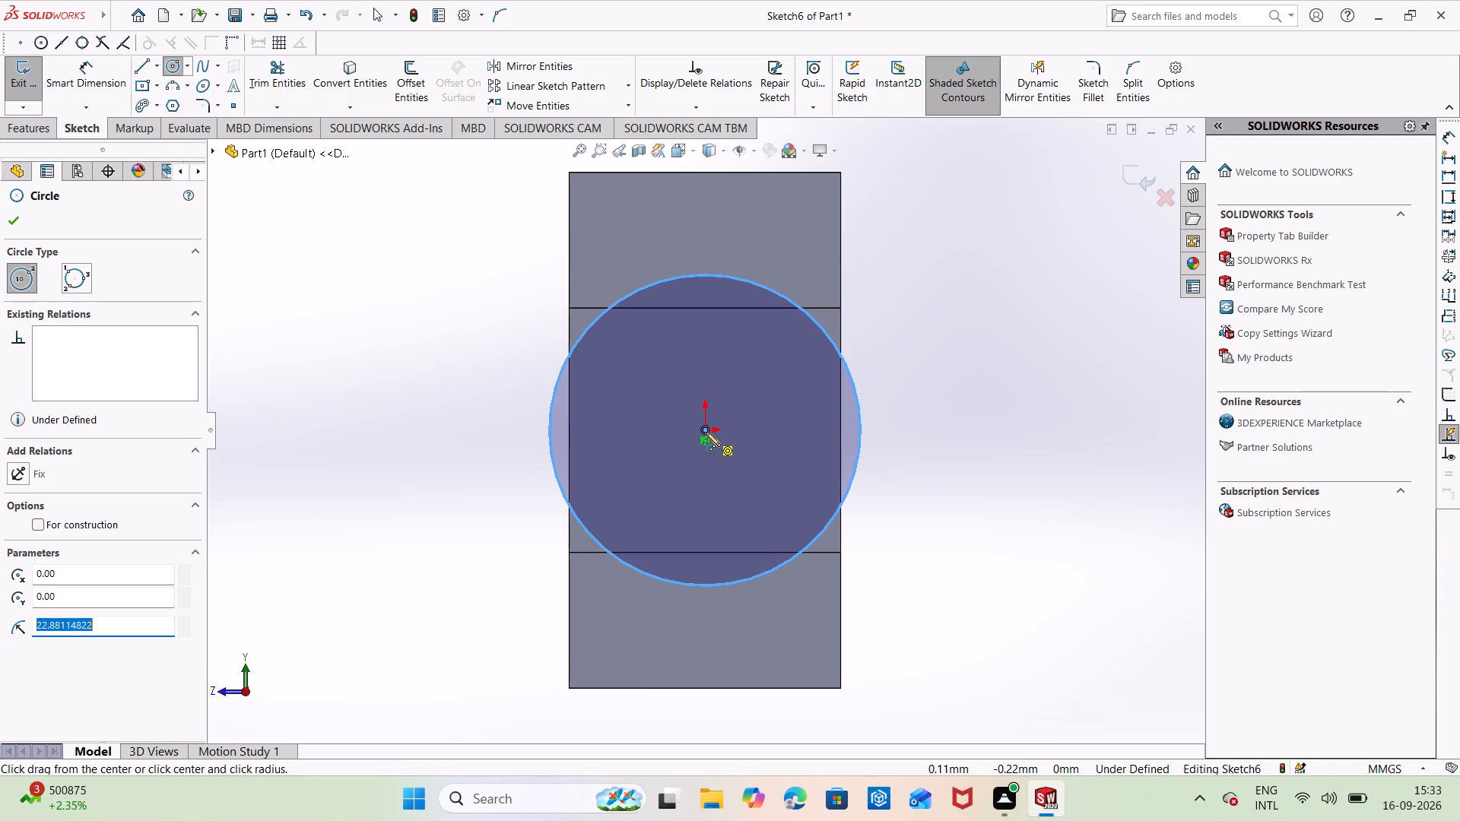
left_click(706, 432)
left_click(730, 509)
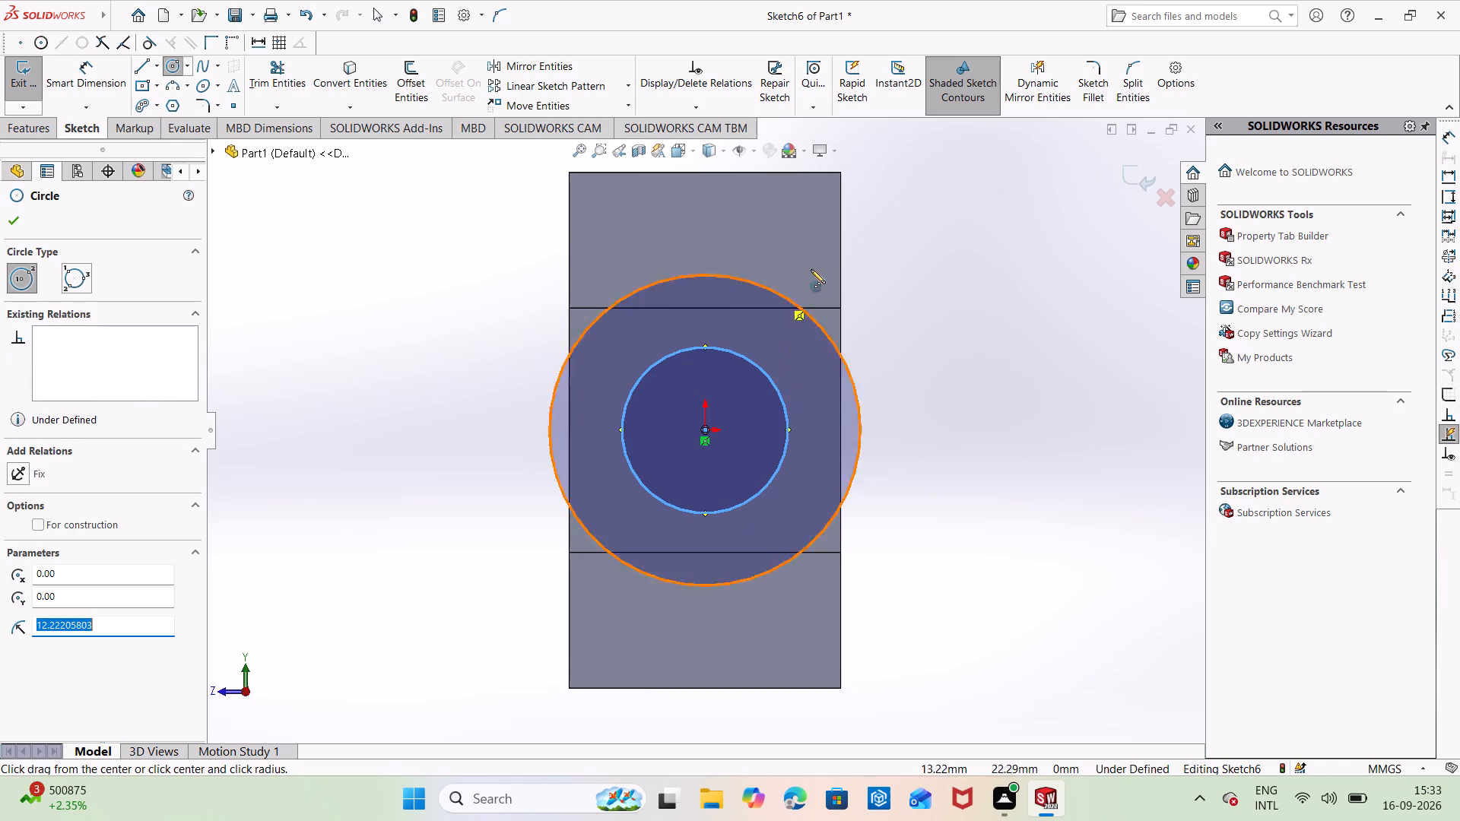
key("Escape")
Dimension the outer circle on the right arm's end face with a diameter of 52 mm.
right_click_drag(905, 372, 980, 233)
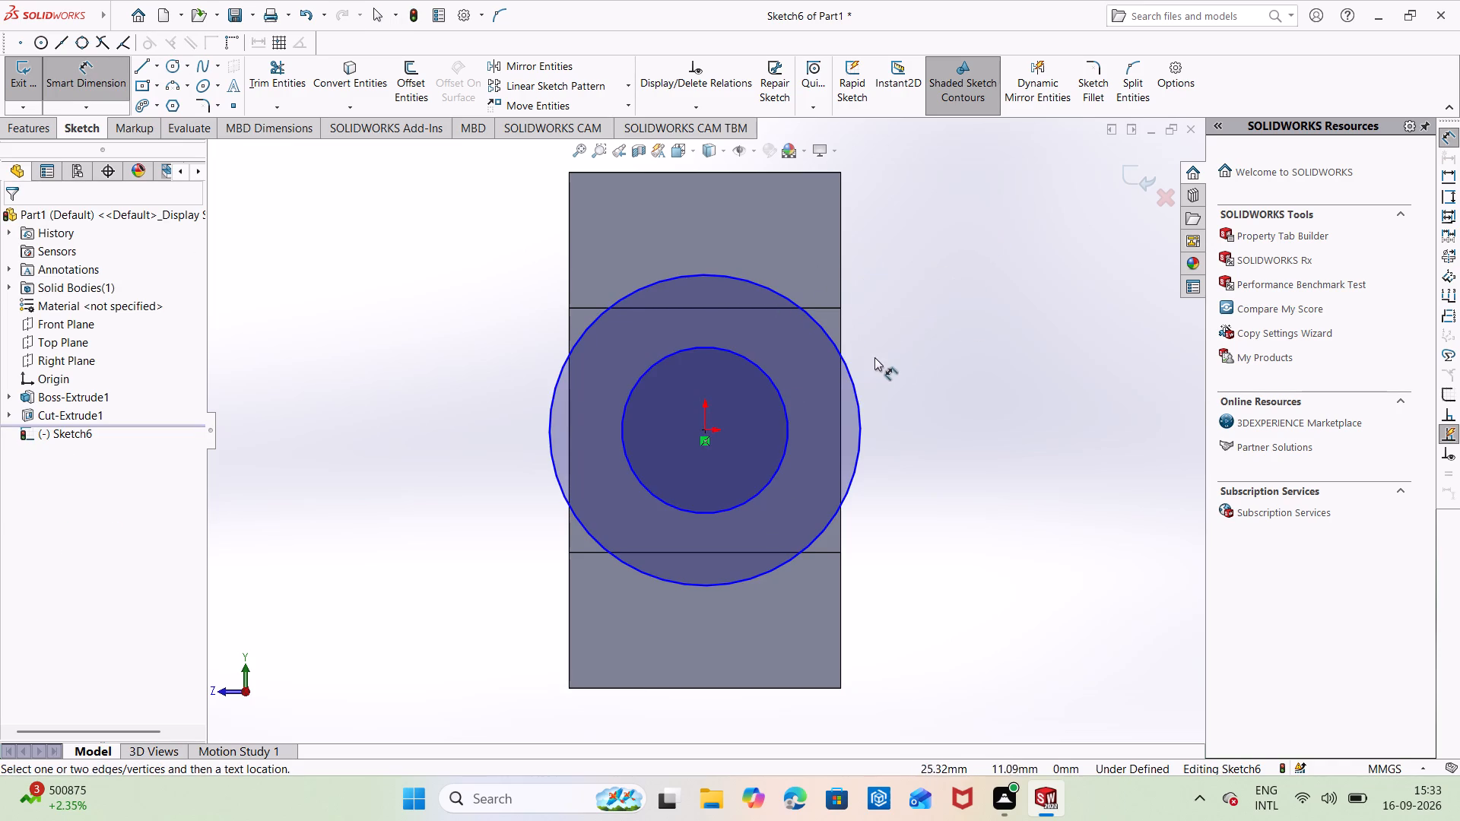
left_click(850, 377)
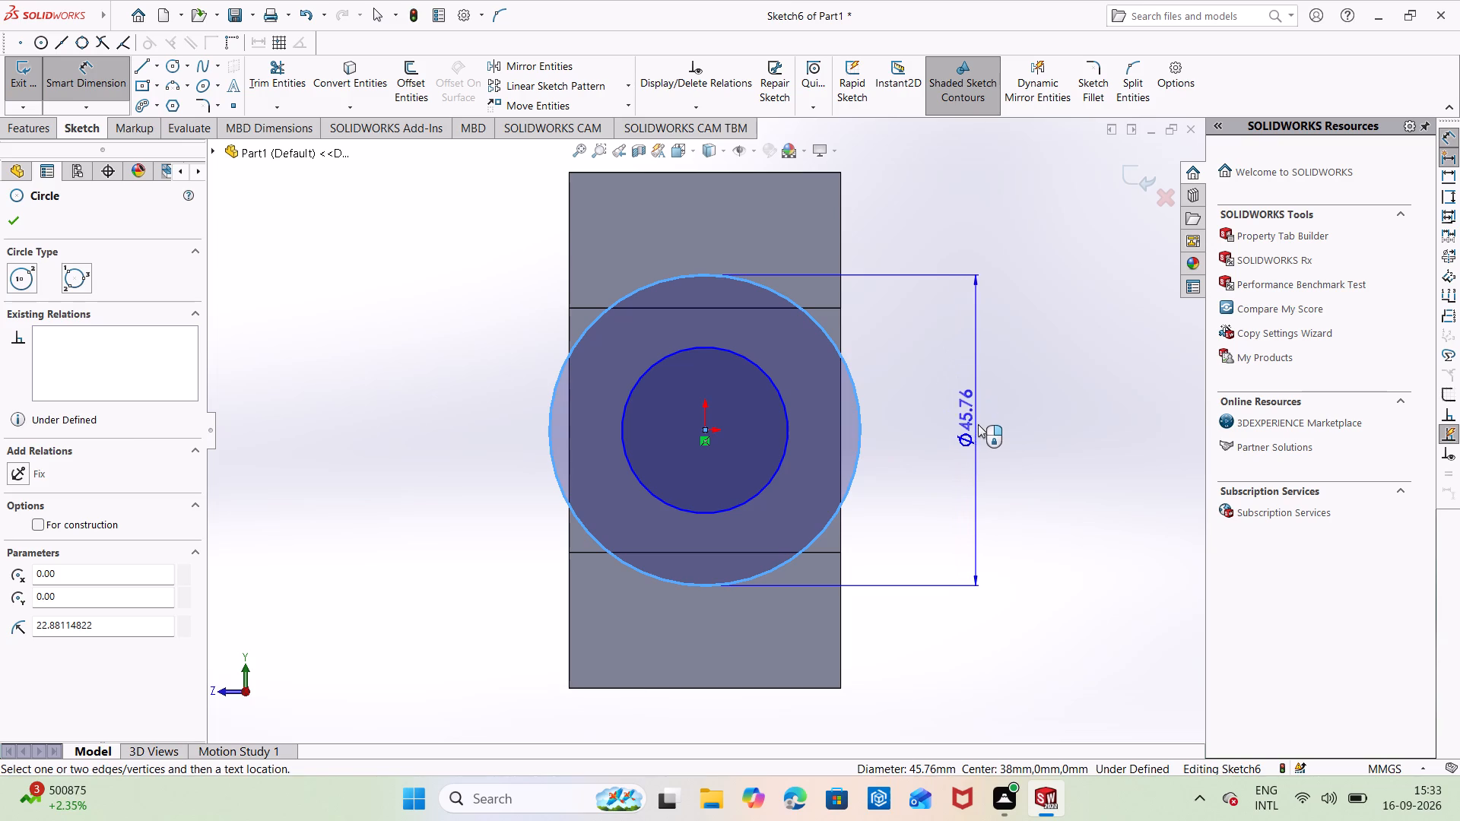
left_click(978, 428)
key("BackSpace")
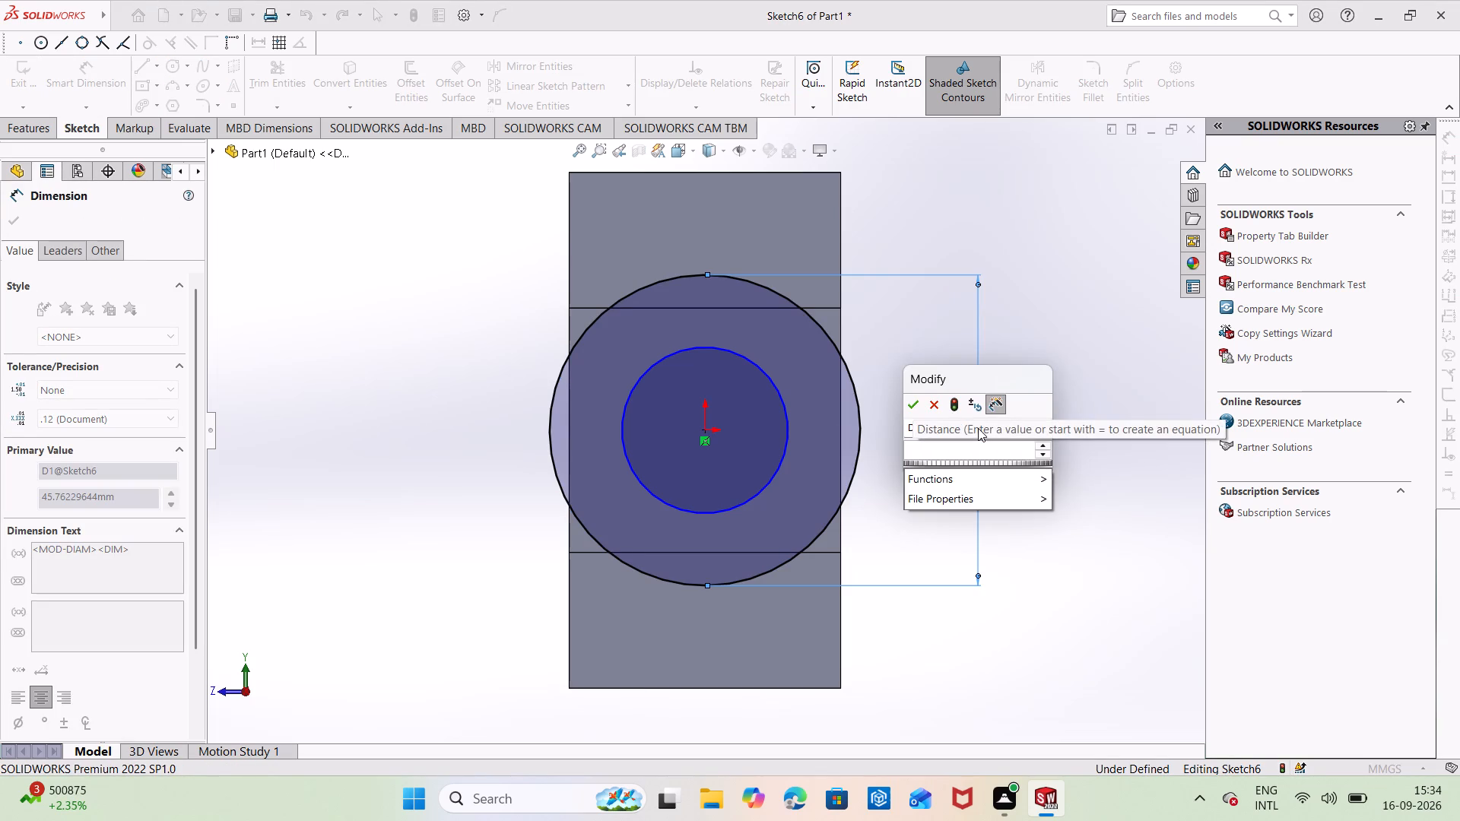
type("52")
key("Return")
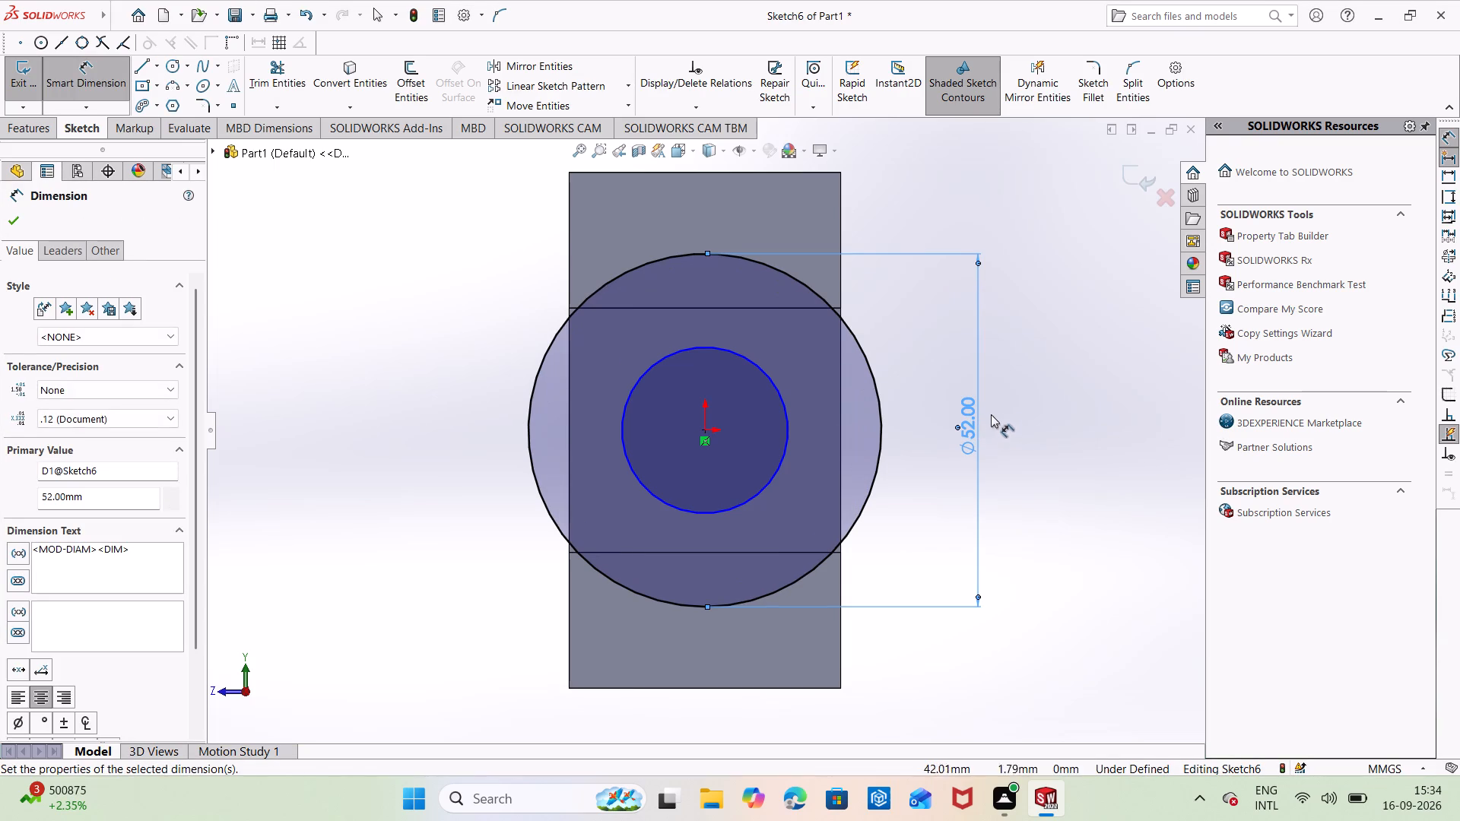
Dimension the inner circle on the right arm's end face with a diameter of 26 mm.
left_click(786, 442)
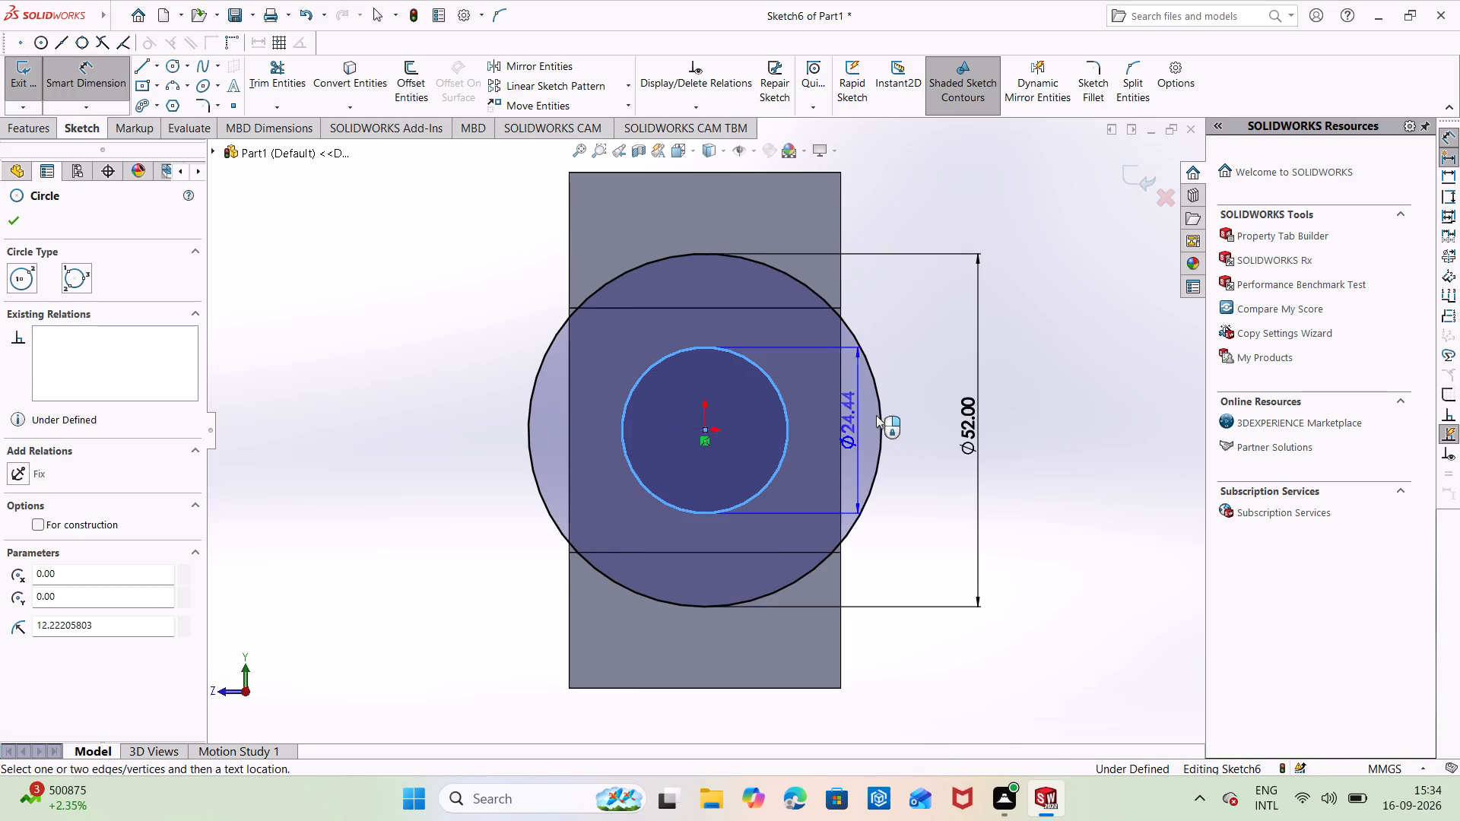
left_click(942, 424)
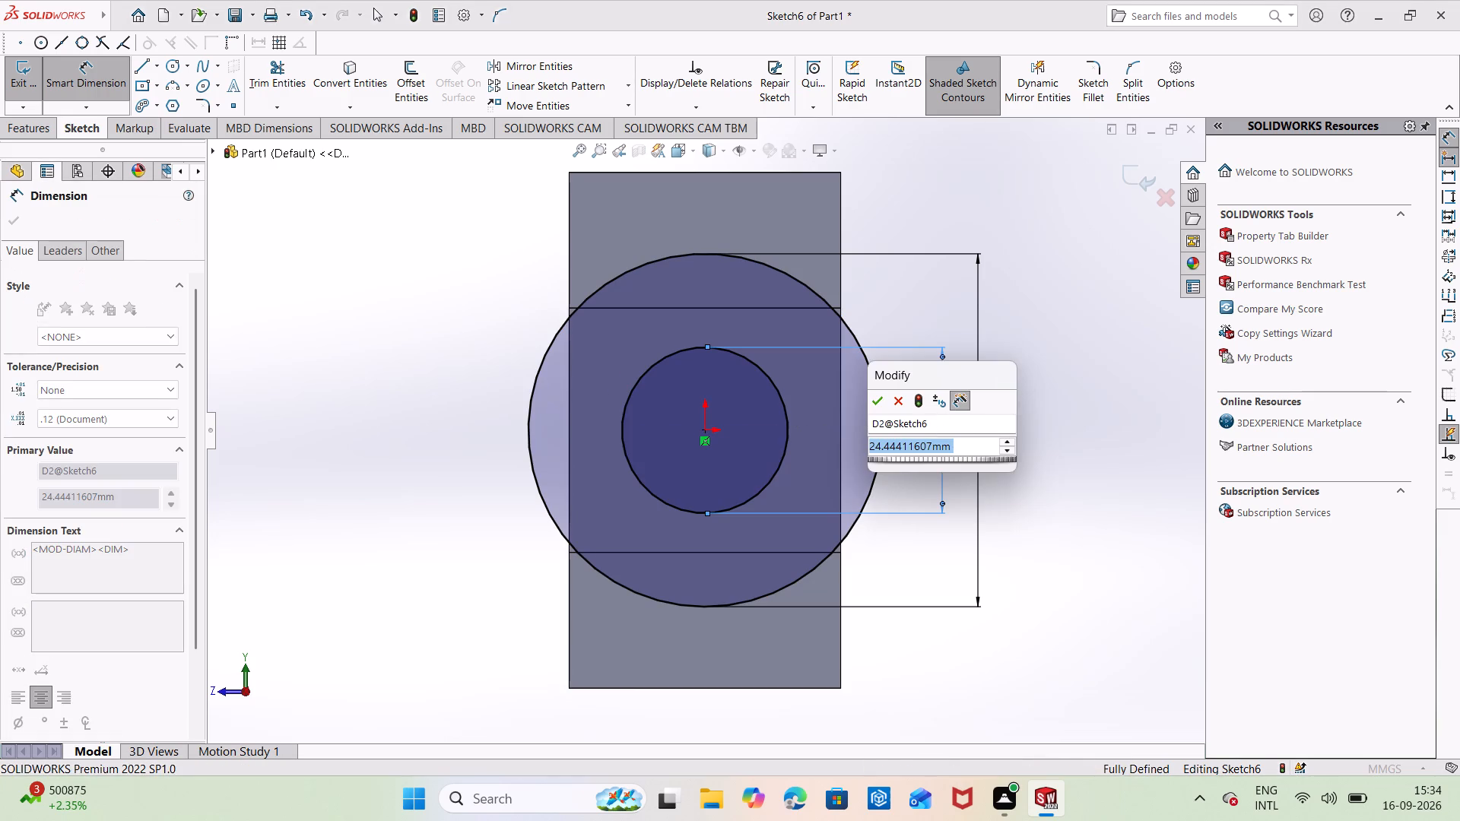
key("BackSpace")
type("26")
key("Return")
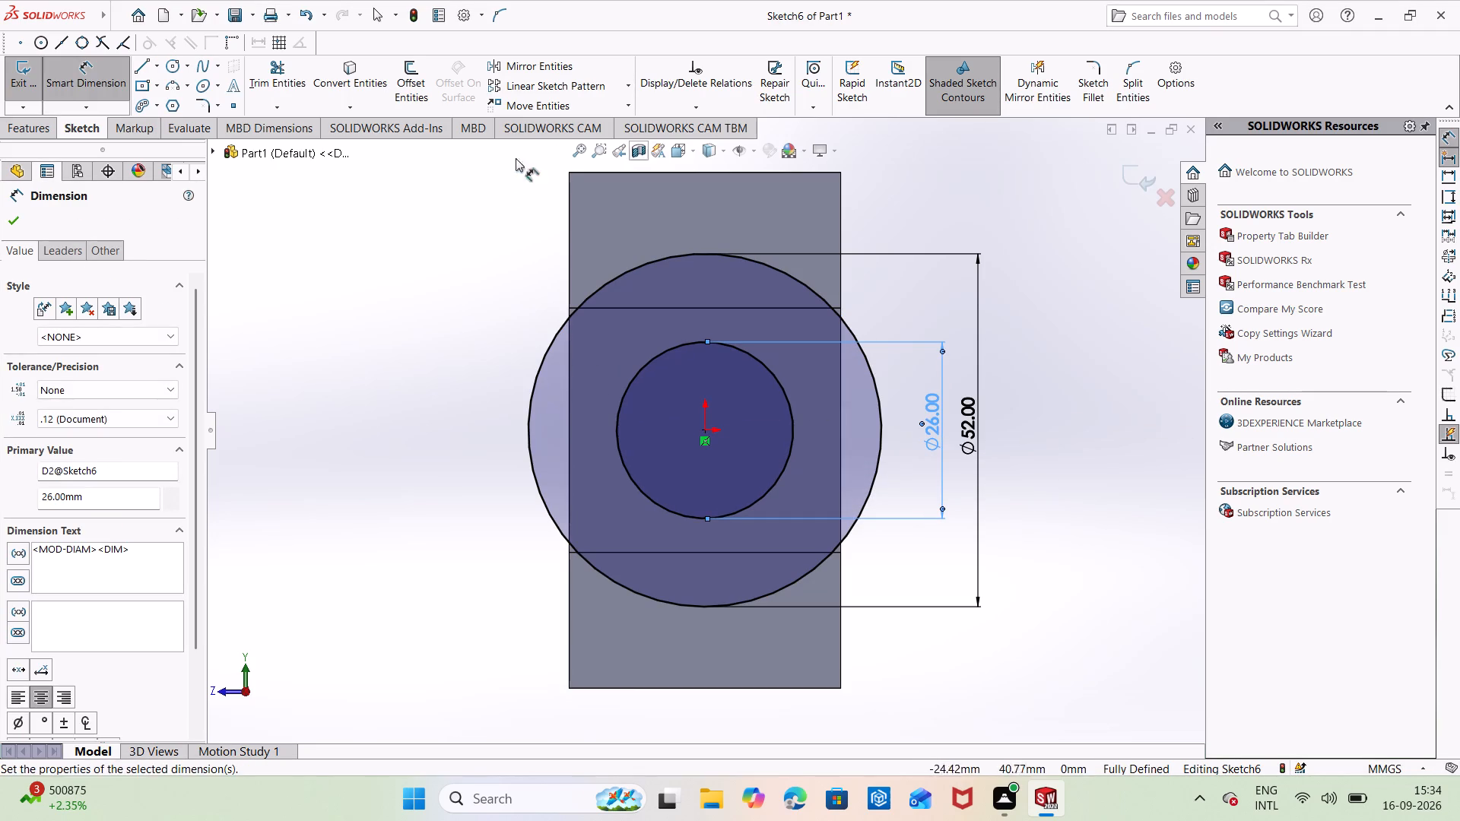
left_click(478, 236)
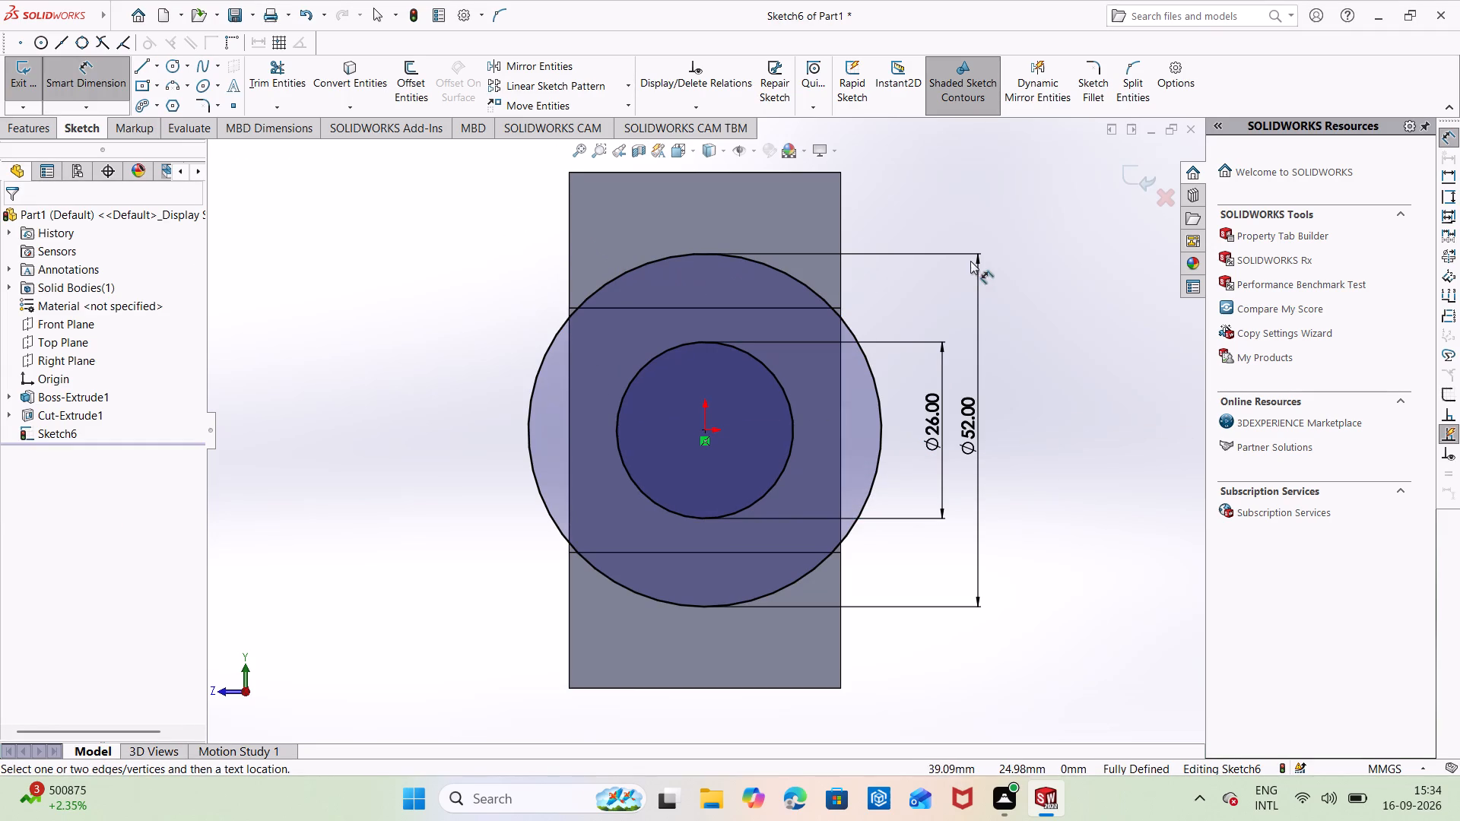
Extrude the two-circle sketch as a merged boss, reversed into the part, with a Blind depth of 40 mm.
middle_click_drag(541, 281, 597, 340)
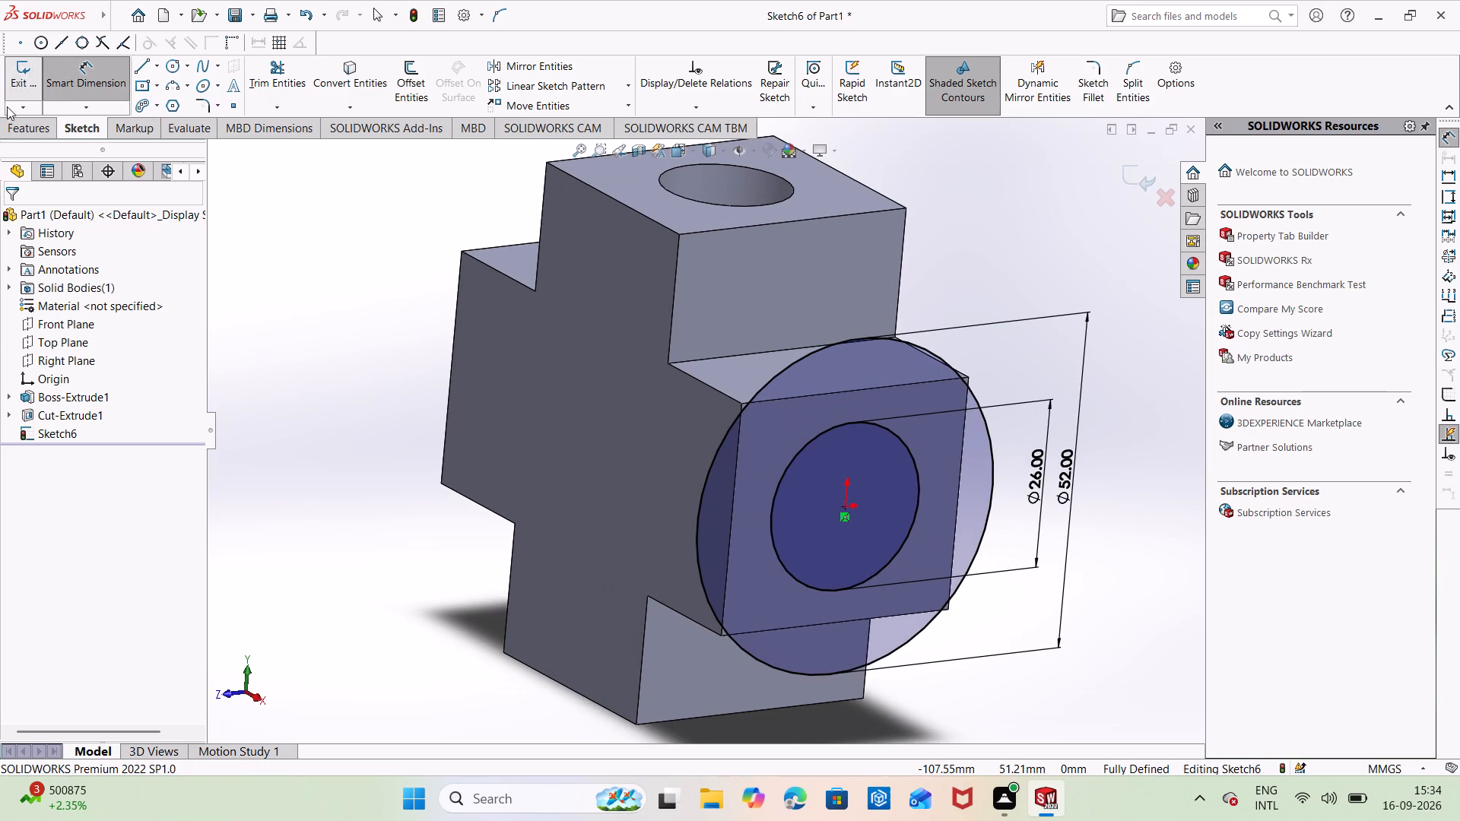
left_click(15, 131)
left_click(33, 66)
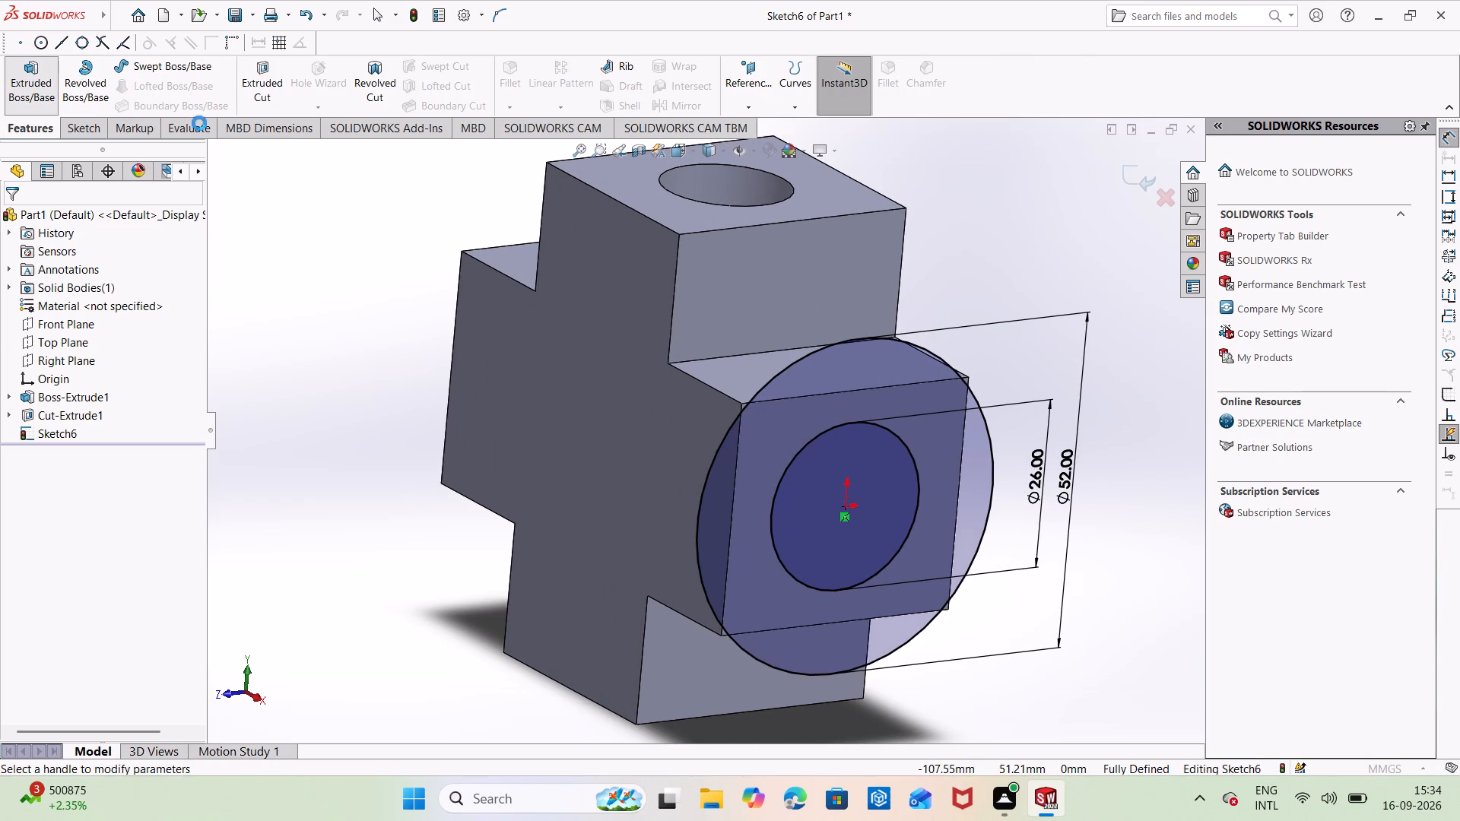
middle_click_drag(512, 266, 519, 349)
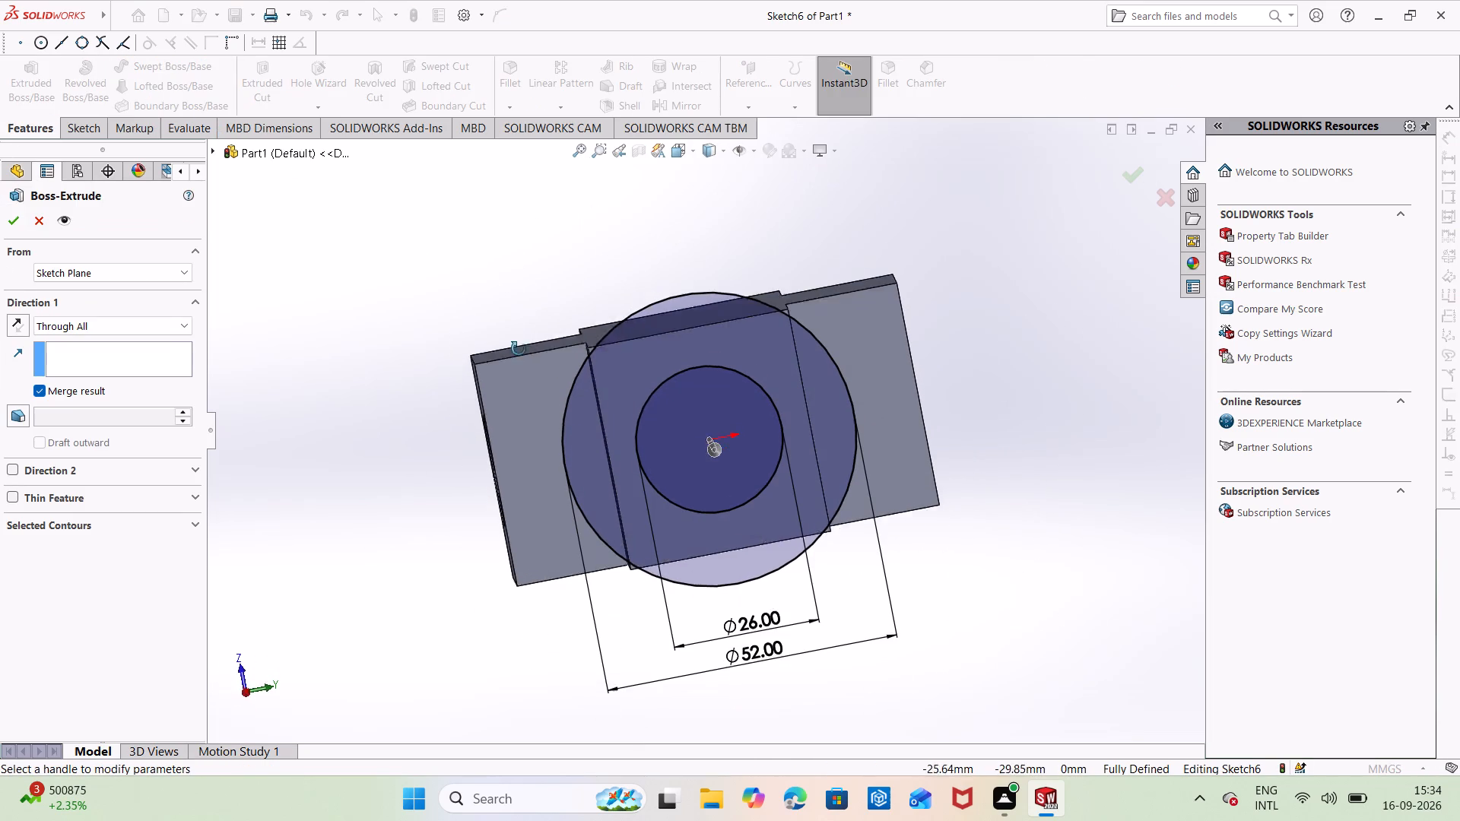
middle_click_drag(519, 349, 544, 420)
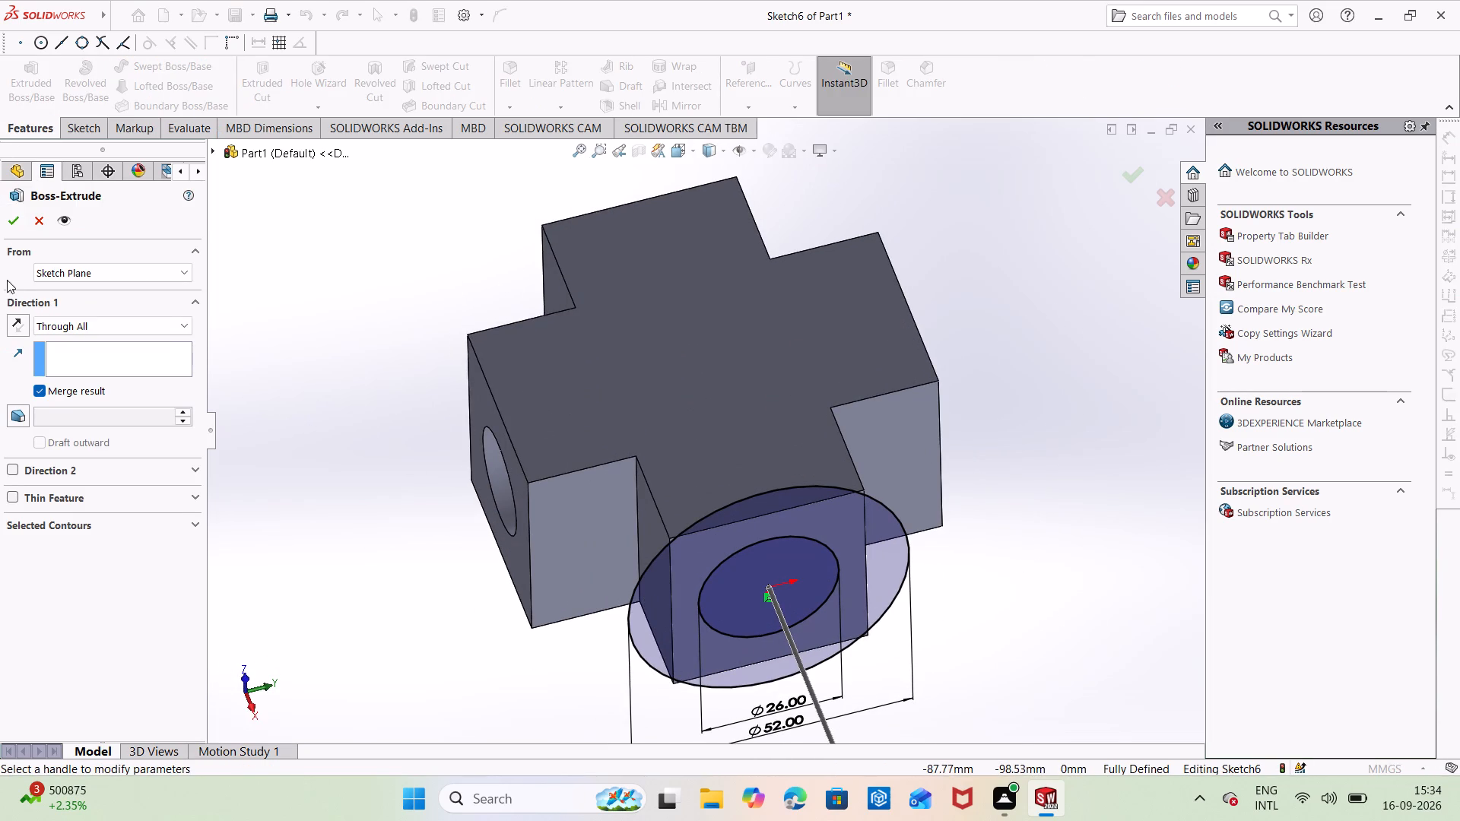
left_click(12, 326)
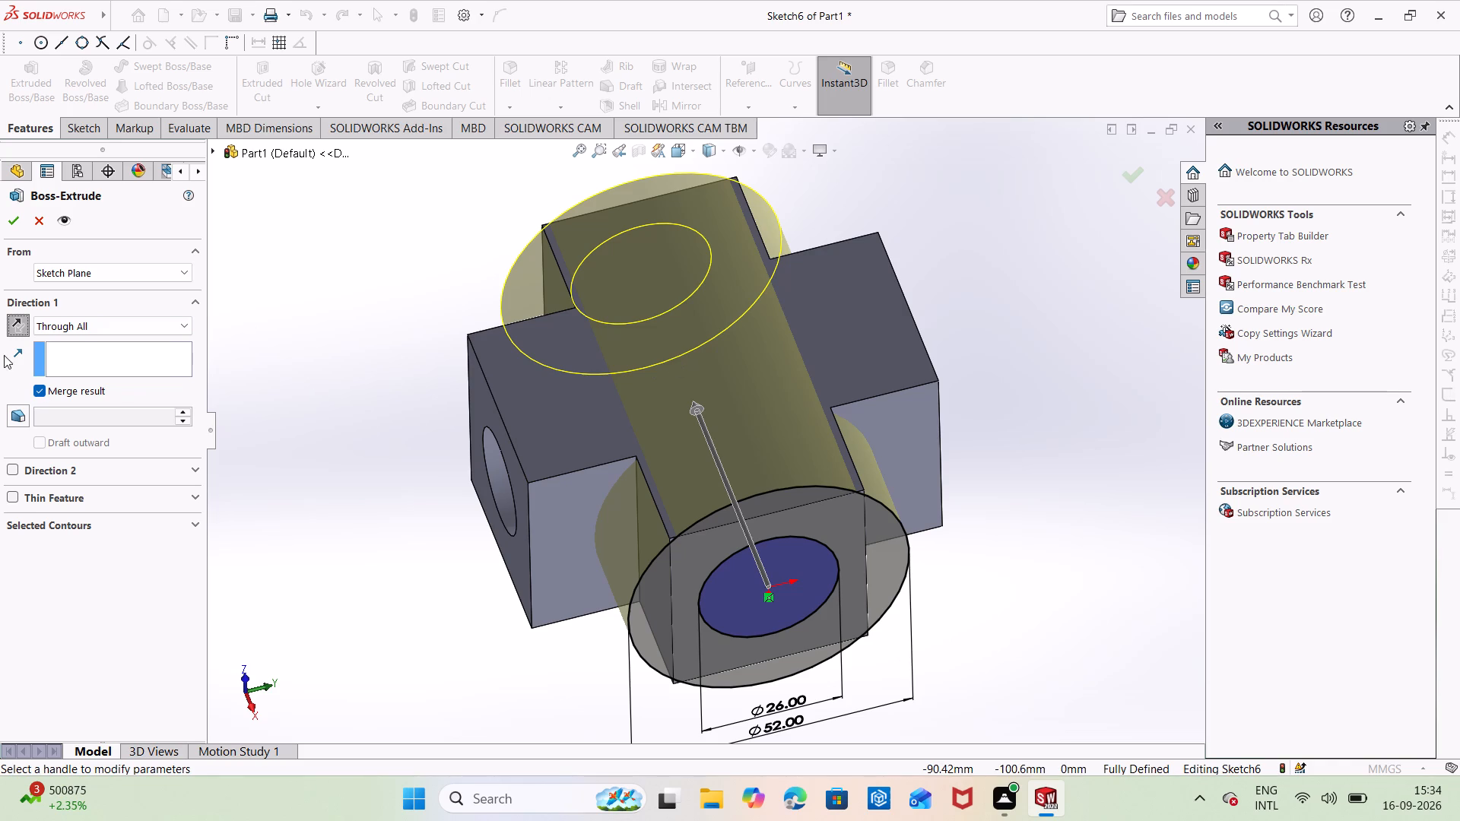
left_click(87, 319)
left_click(91, 340)
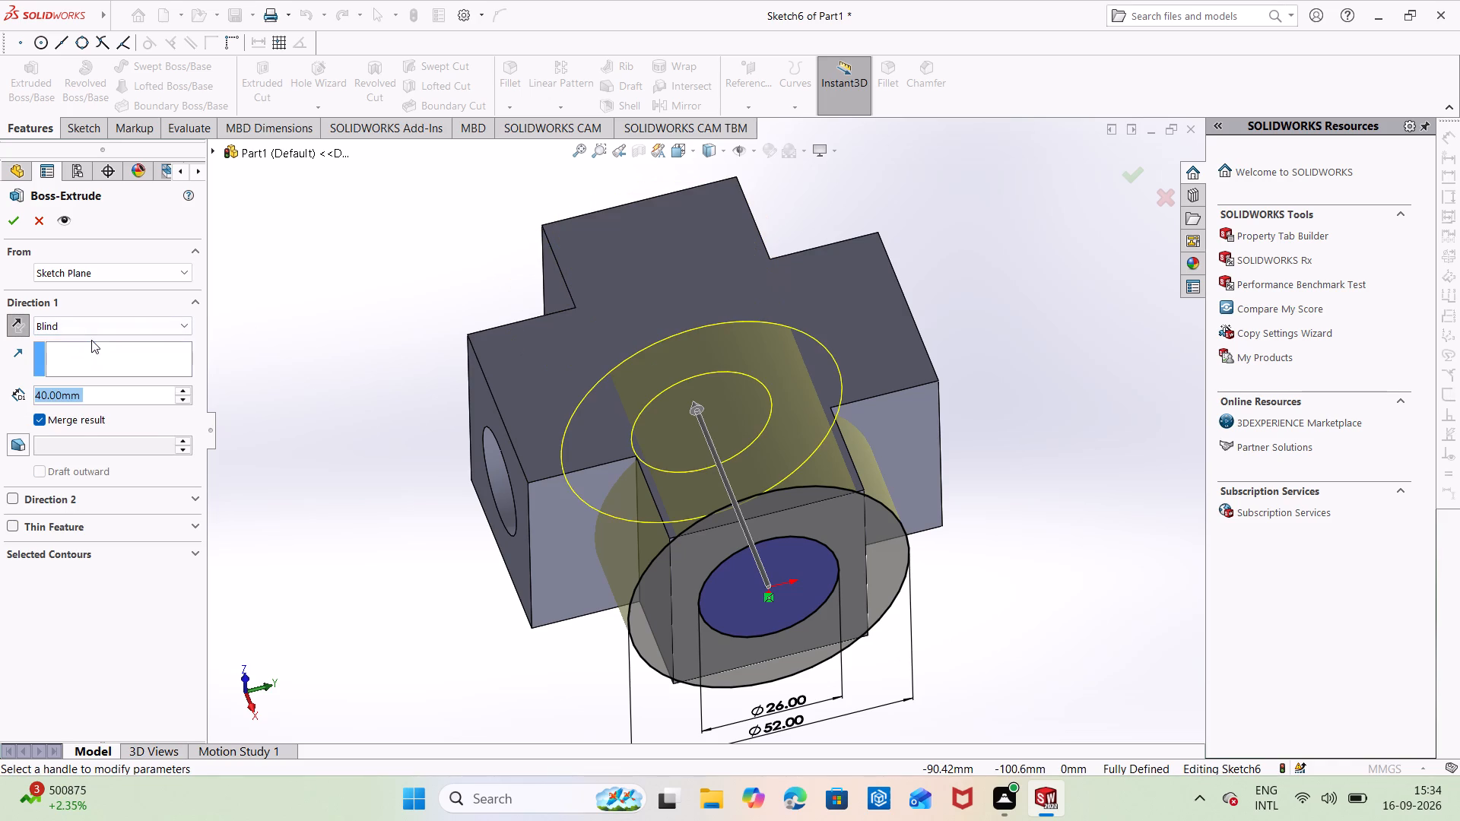
left_click(103, 398)
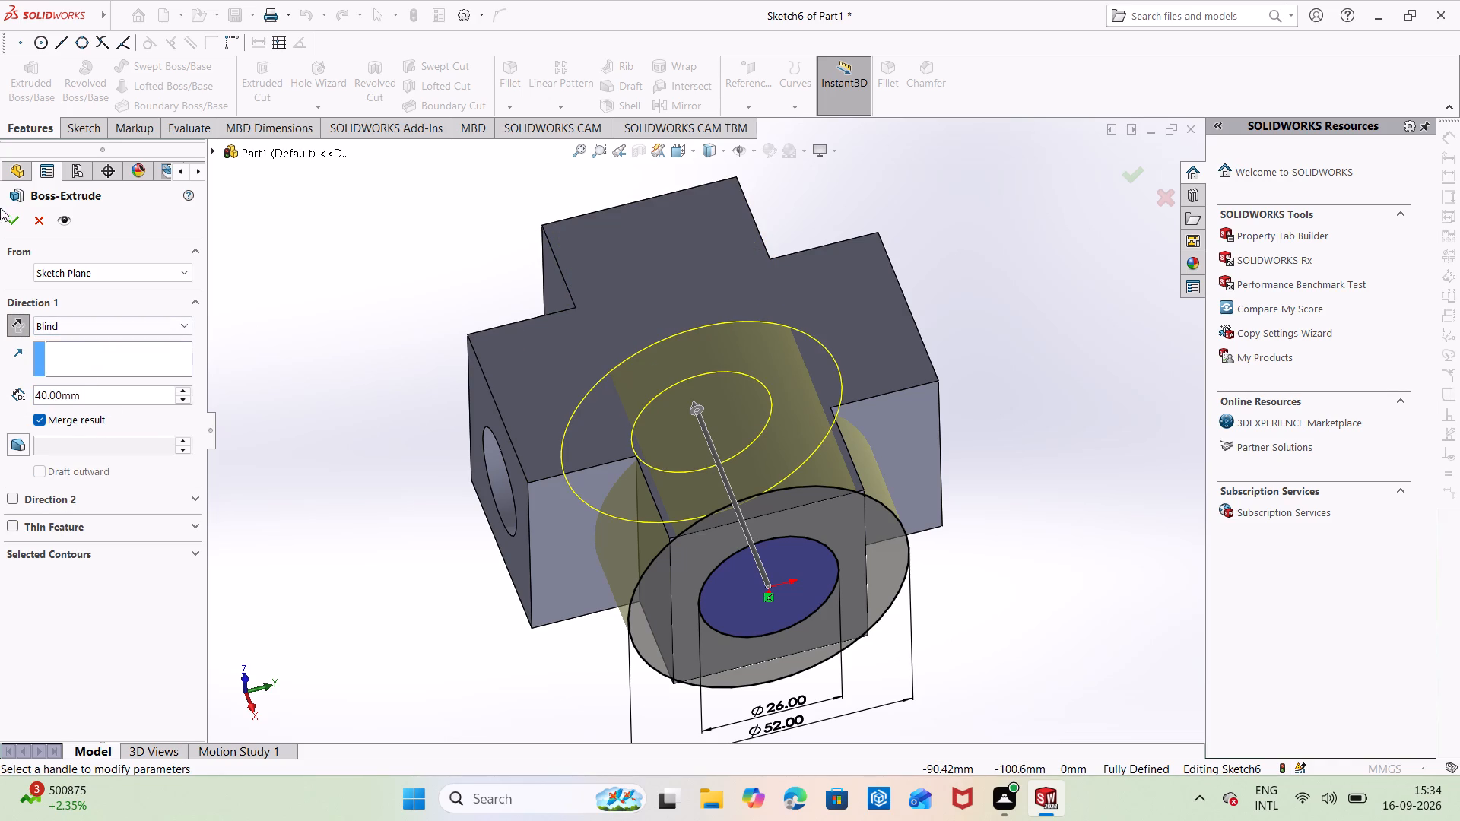
left_click(11, 222)
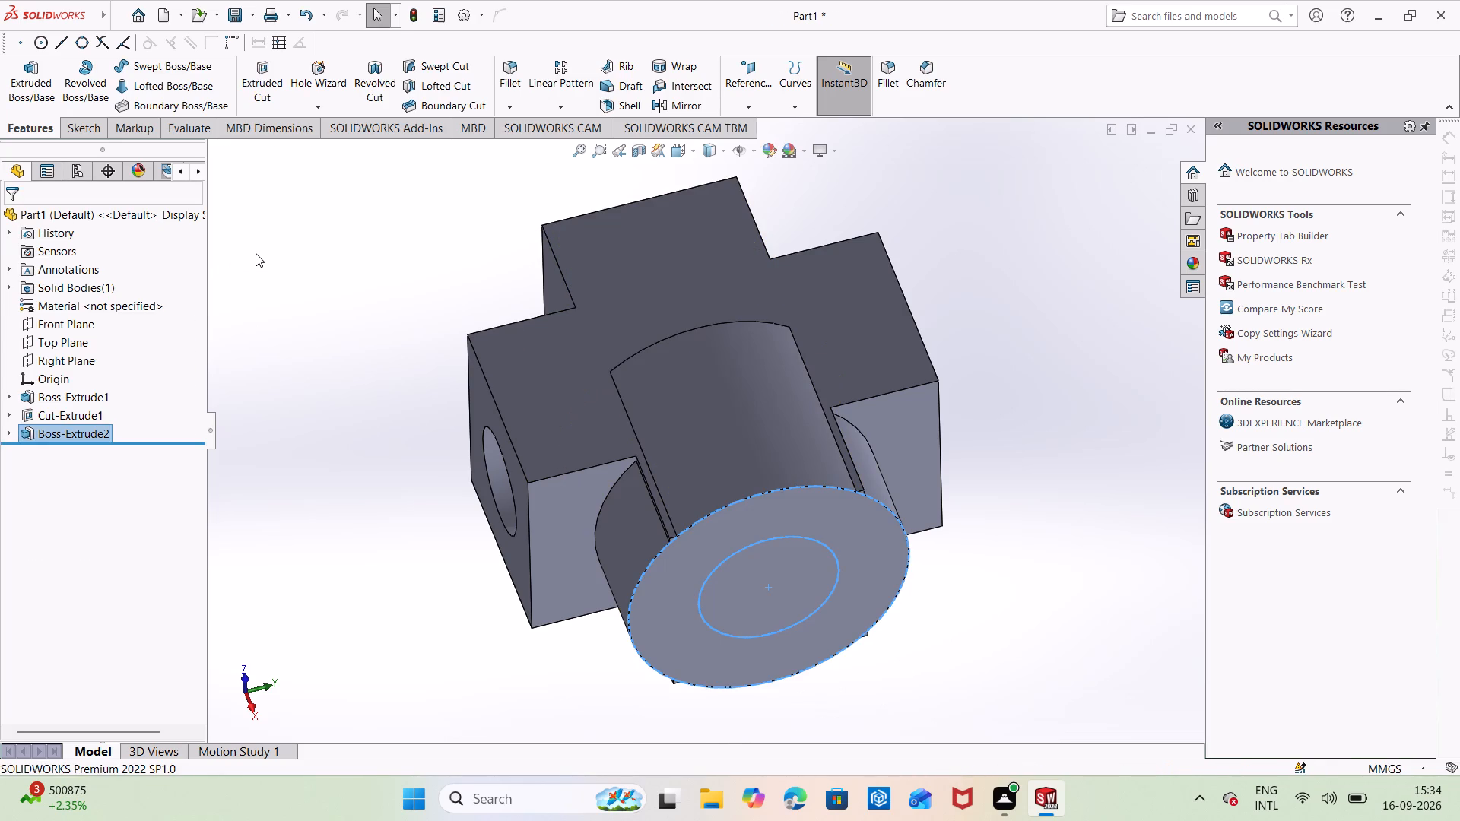
left_click(258, 252)
Examine the cylindrical boss on the right arm from several angles.
middle_click_drag(297, 258, 327, 139)
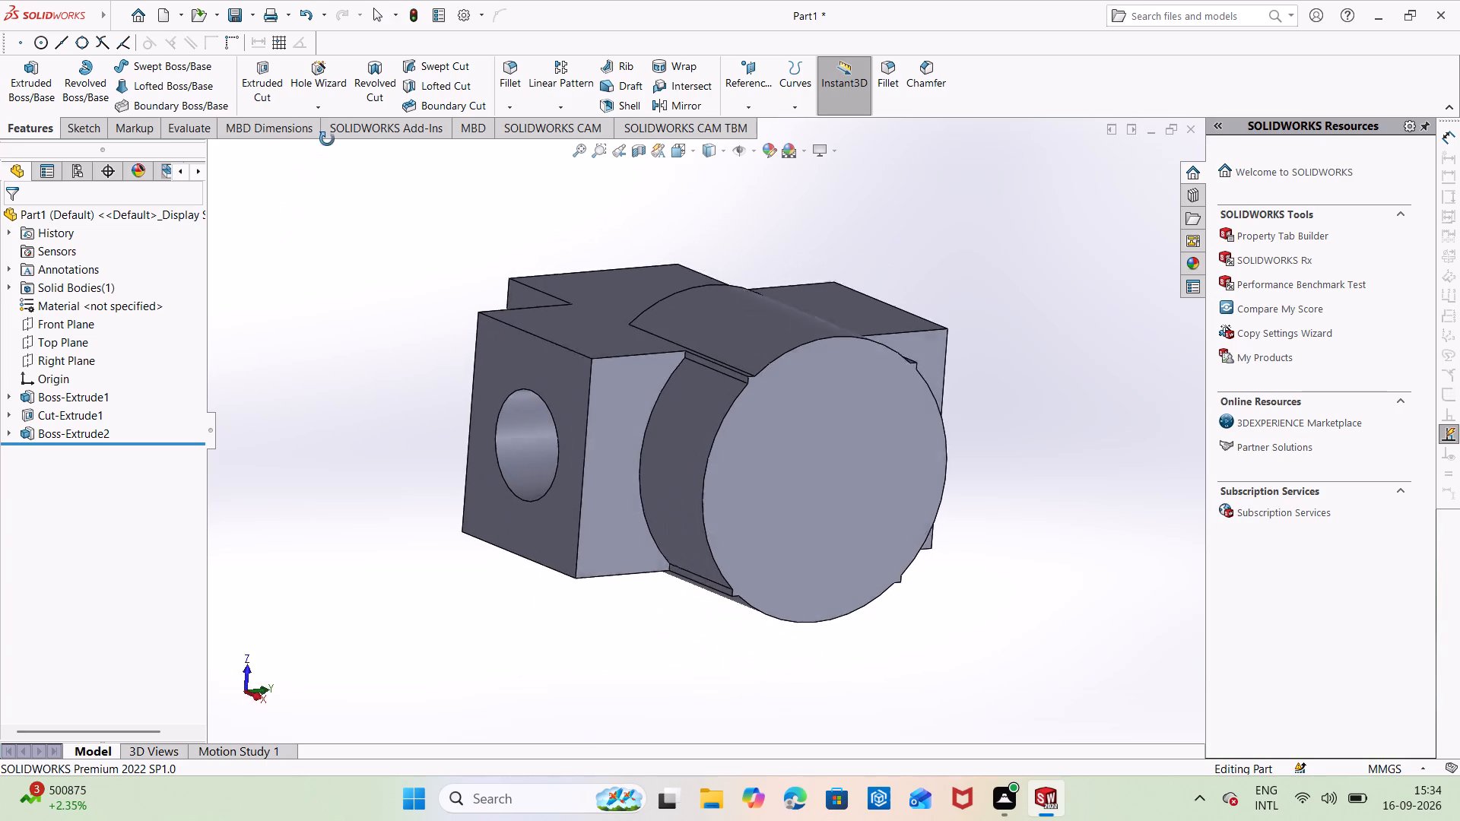
middle_click_drag(327, 139, 331, 133)
middle_click_drag(312, 212, 279, 205)
middle_click_drag(351, 231, 314, 222)
middle_click_drag(400, 282, 405, 232)
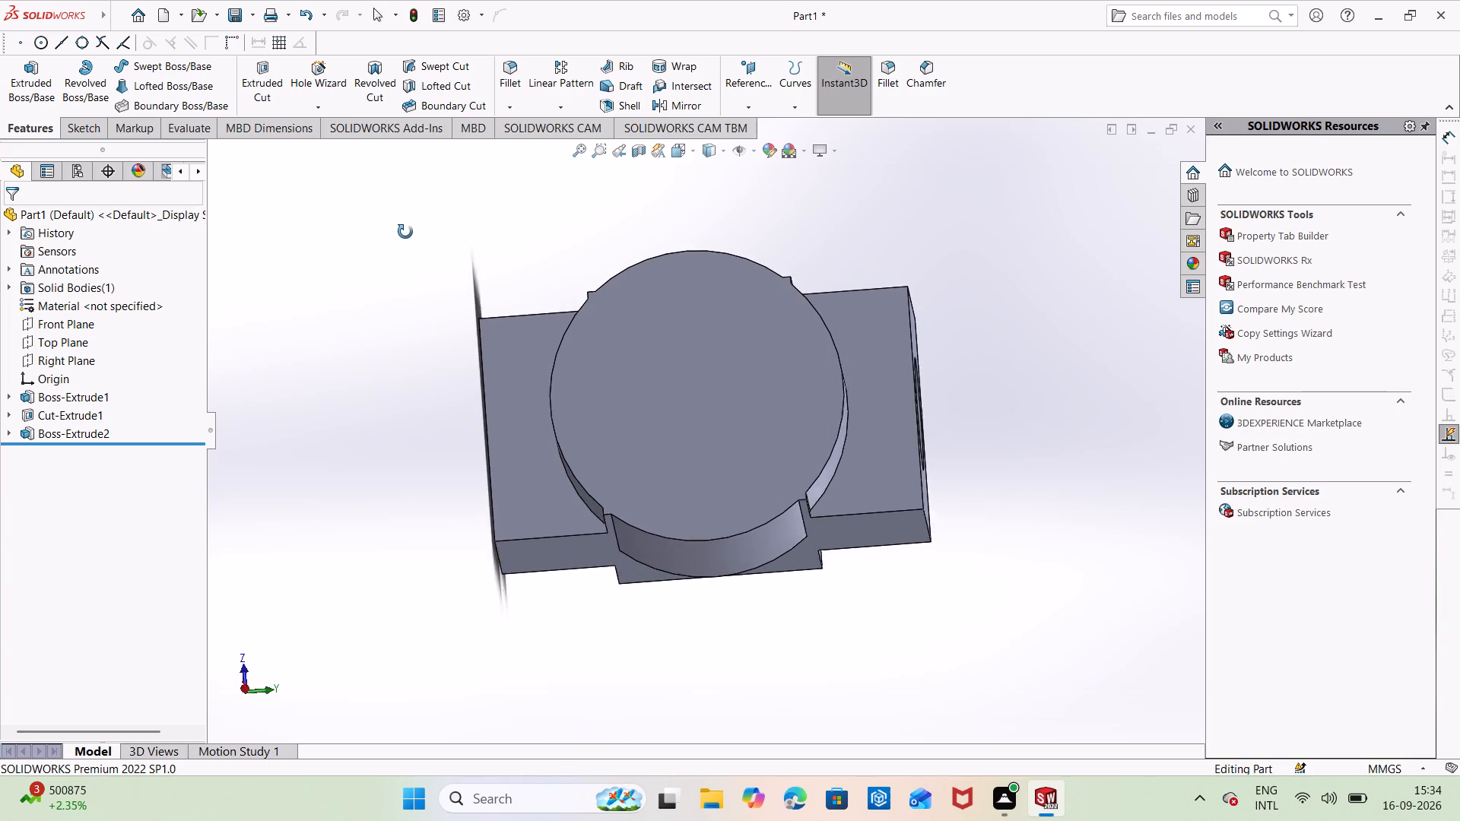
middle_click_drag(405, 232, 407, 233)
middle_click_drag(429, 262, 436, 294)
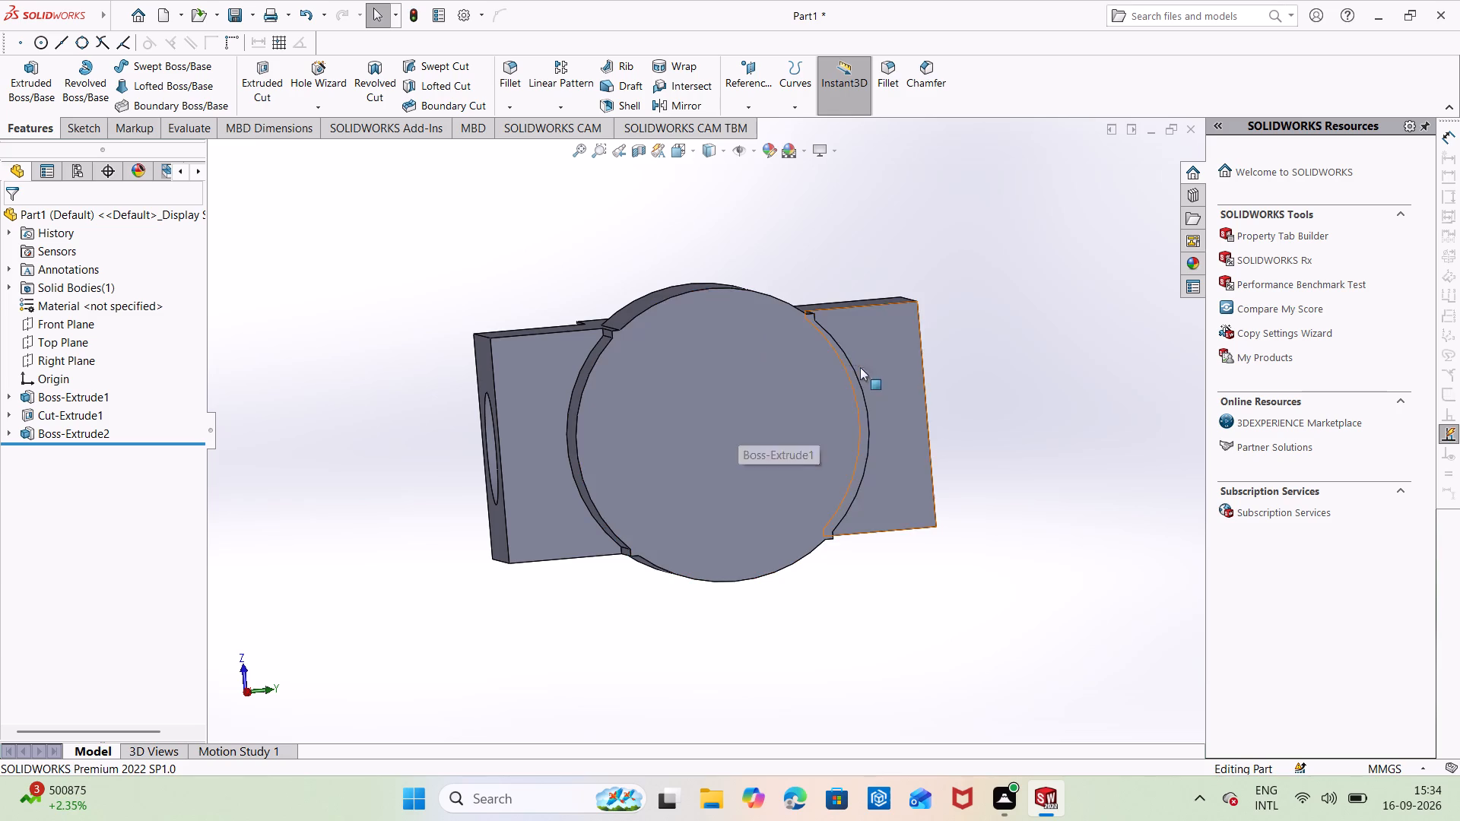
middle_click(846, 408)
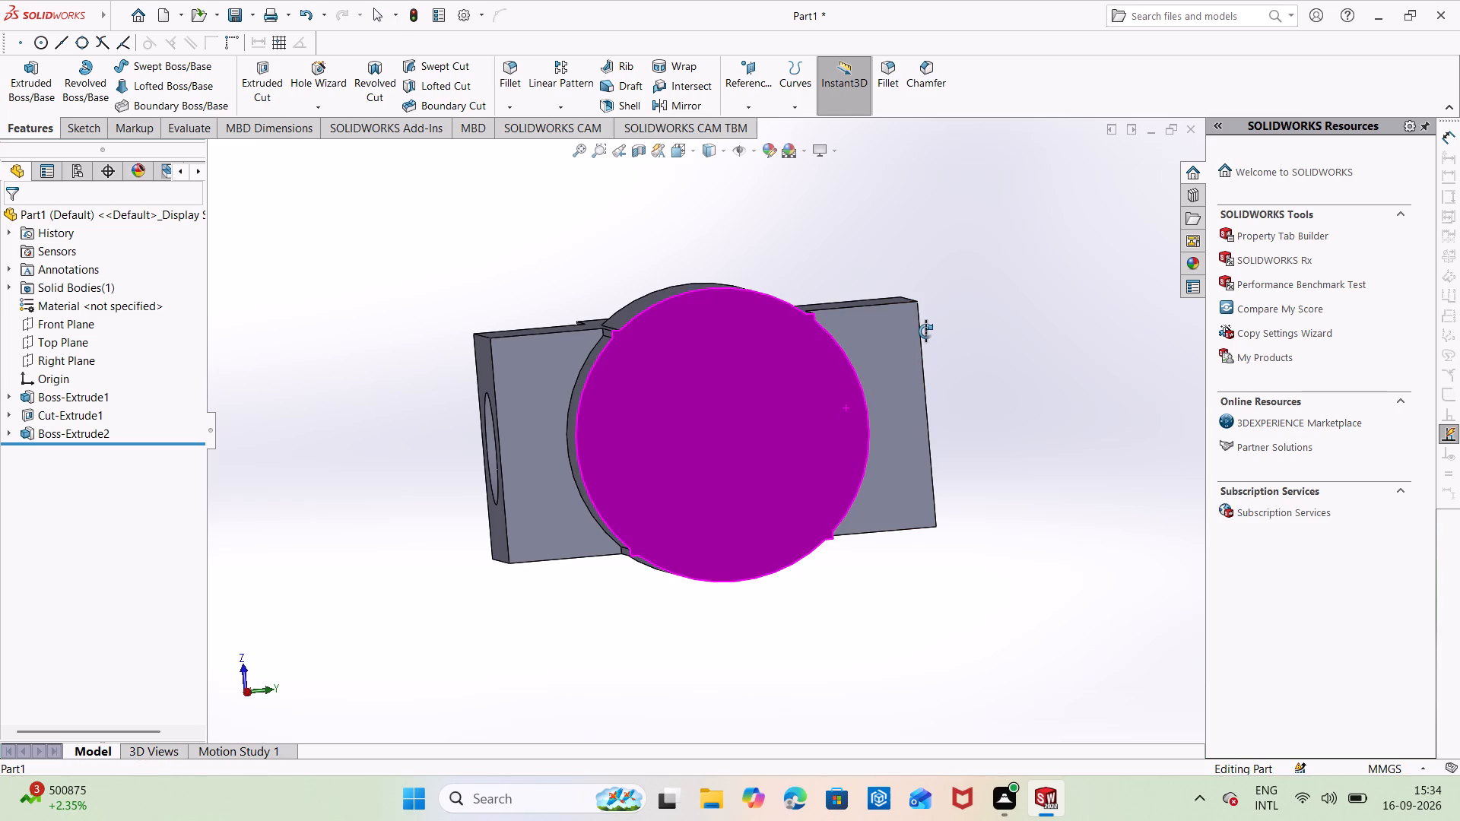
key("Escape")
middle_click_drag(956, 272, 914, 390)
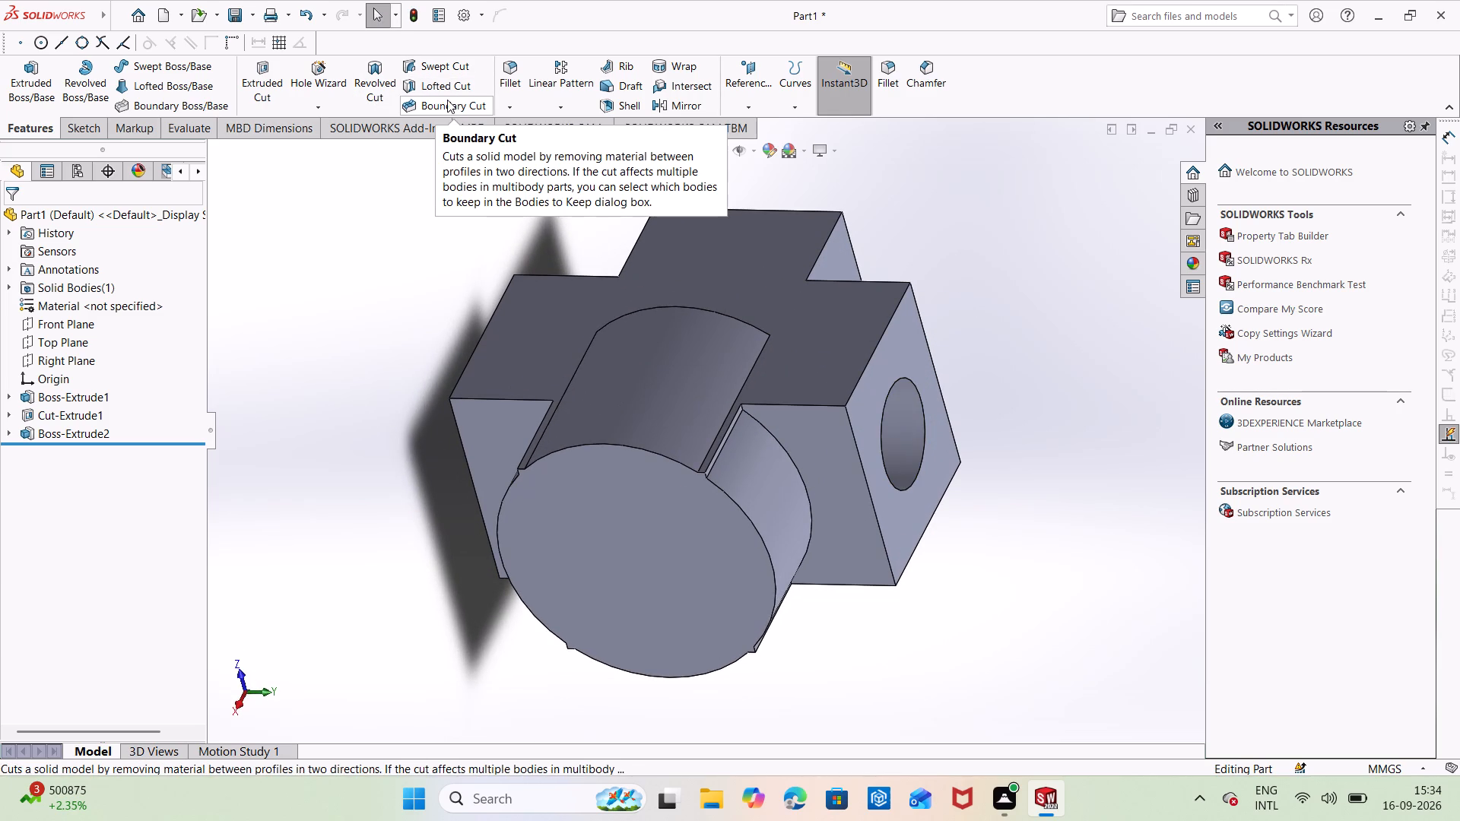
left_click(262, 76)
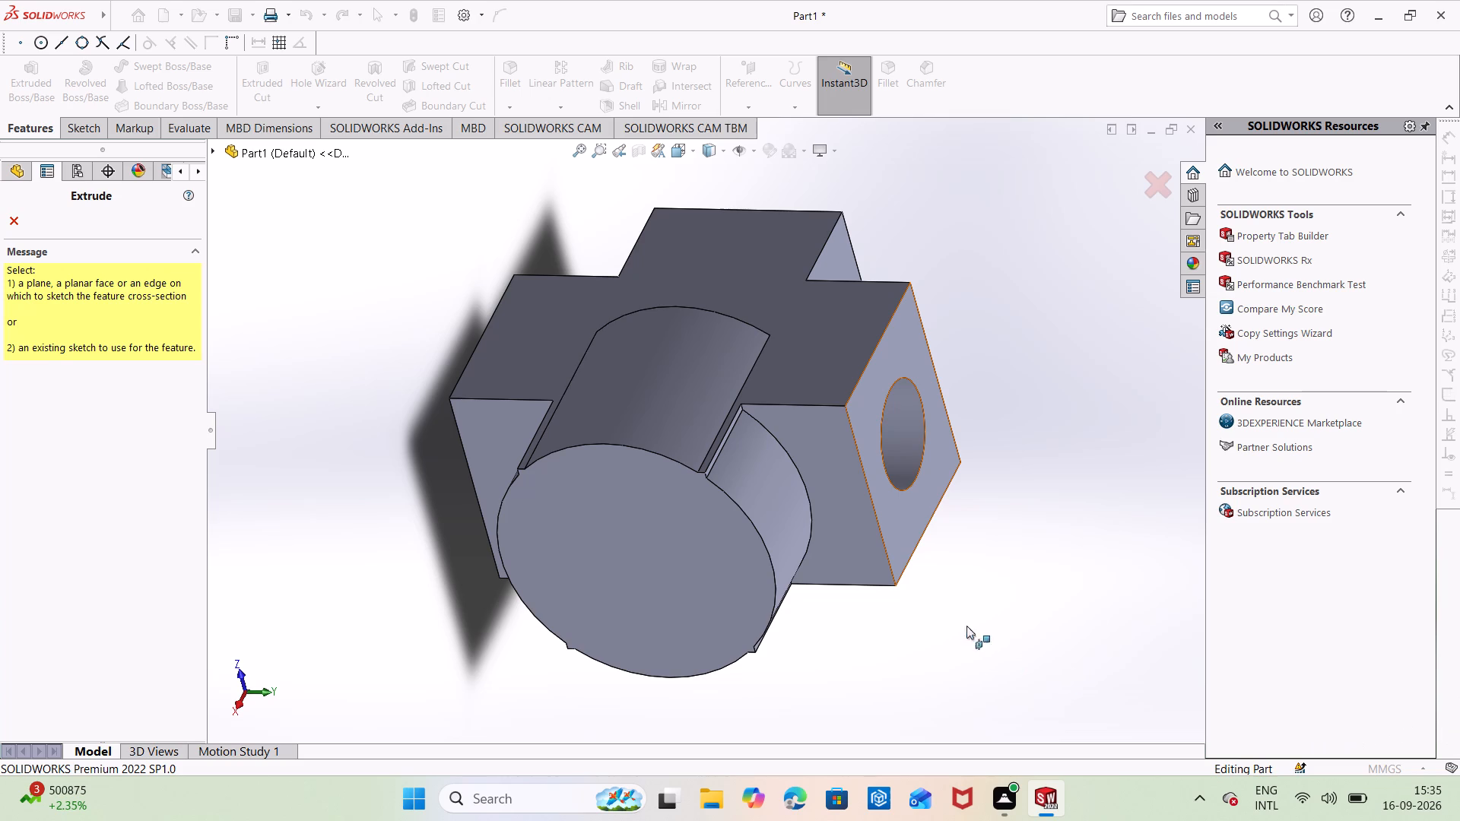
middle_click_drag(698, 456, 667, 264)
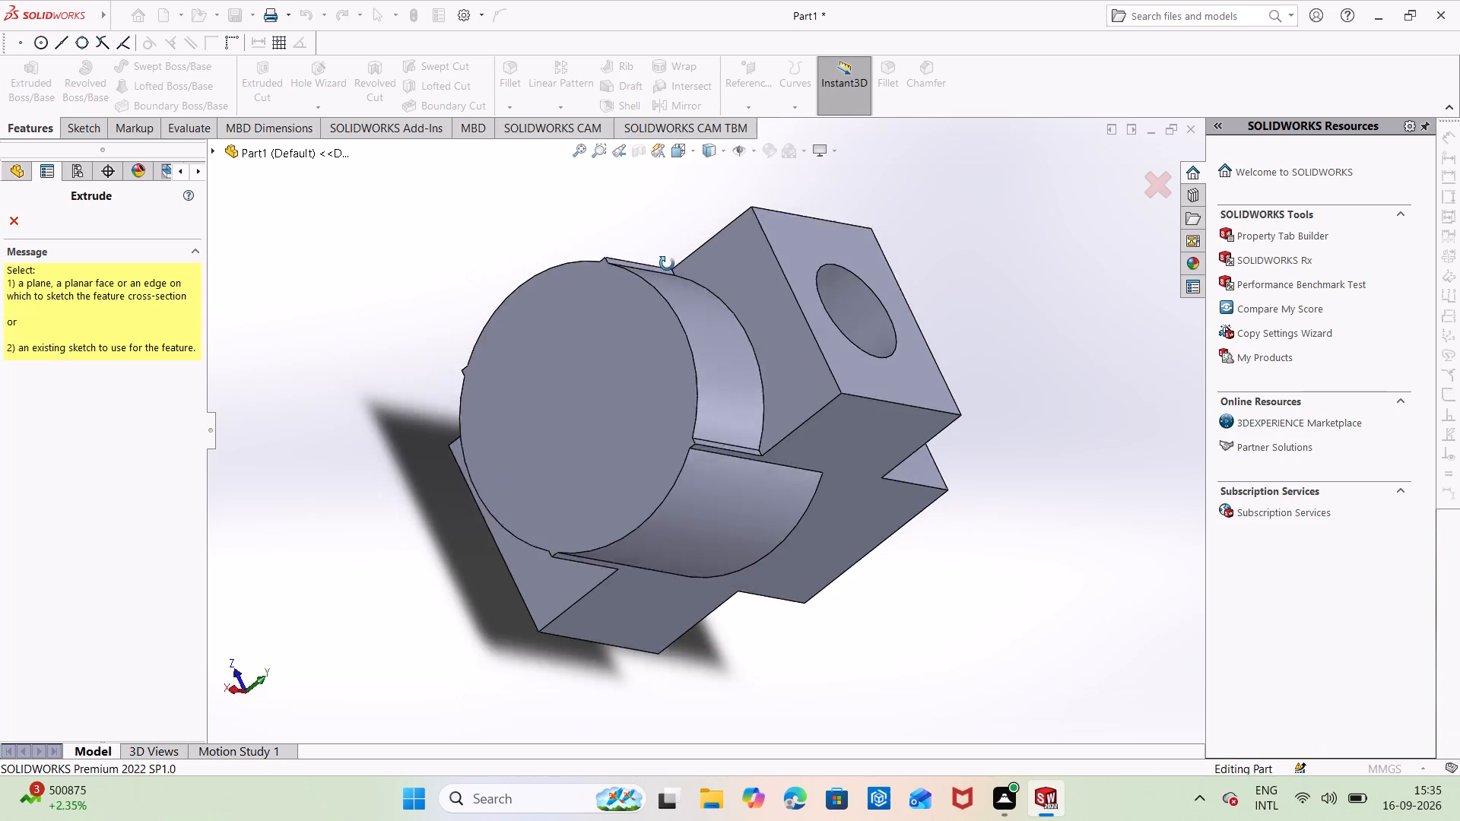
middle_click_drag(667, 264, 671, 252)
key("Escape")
Sketch a circle about 25 mm in diameter, centred on the origin, on the cylindrical boss's end face.
right_click(599, 368)
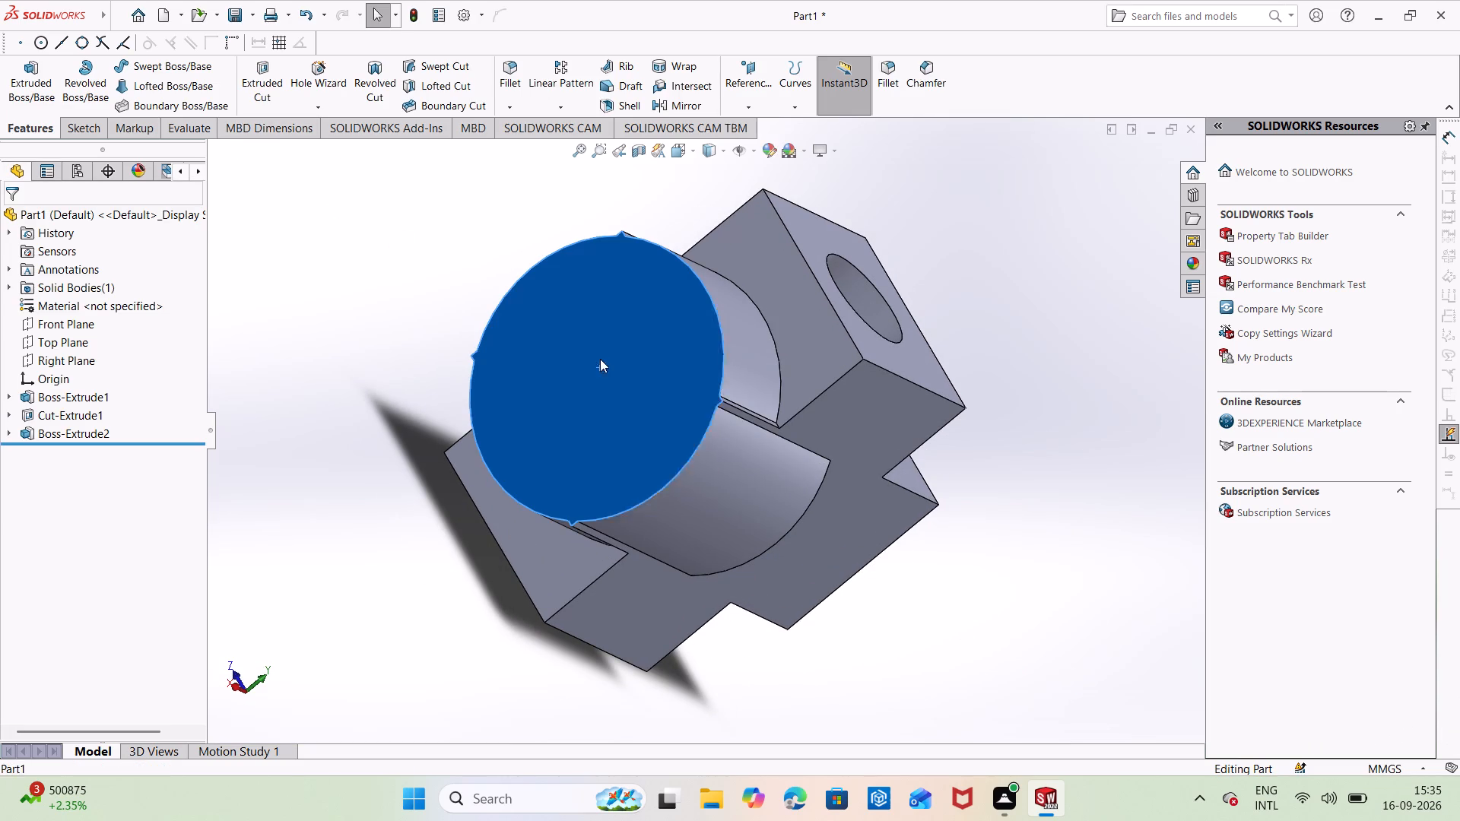
left_click(633, 354)
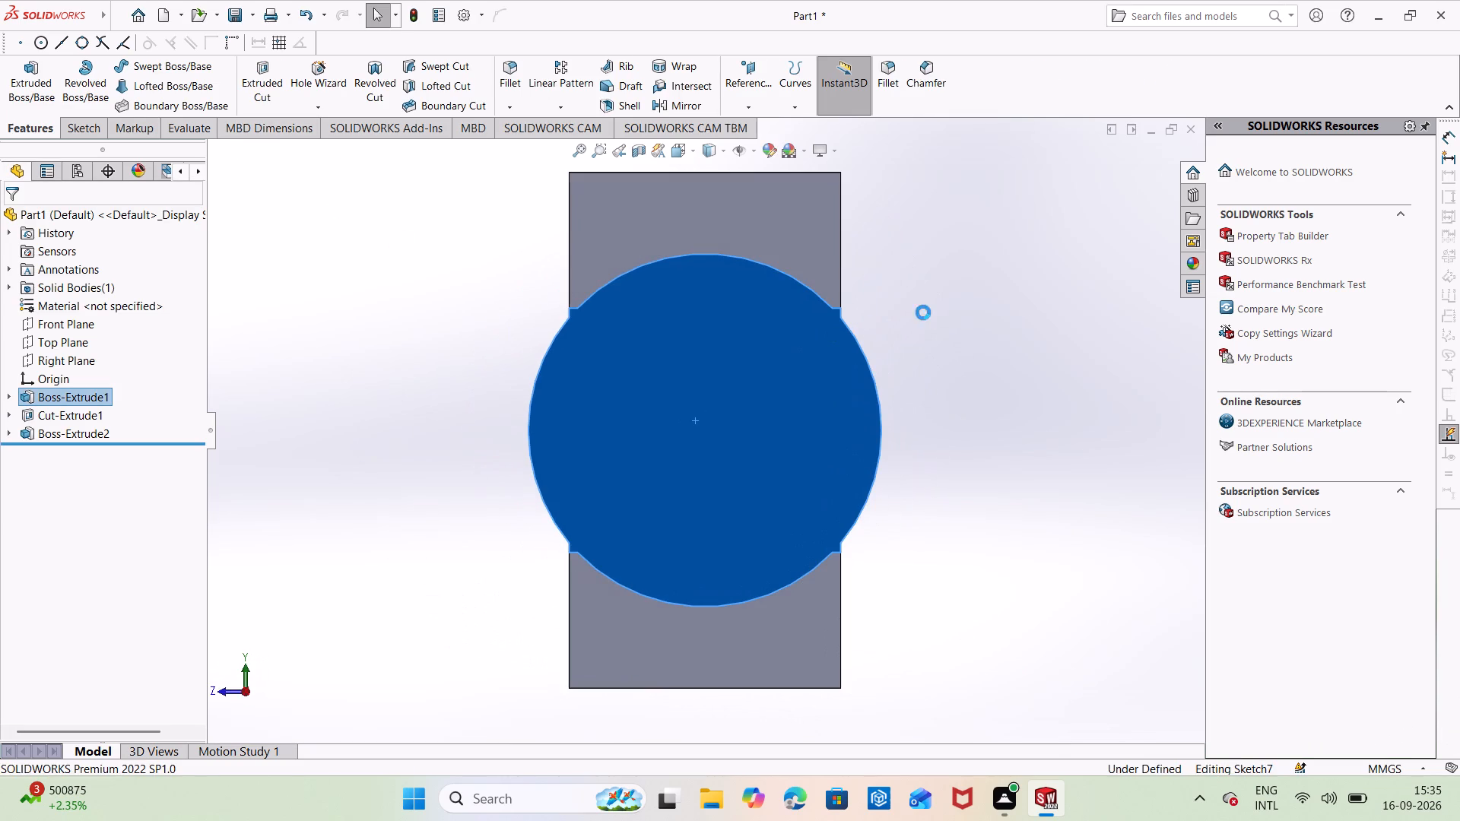
left_click(1029, 302)
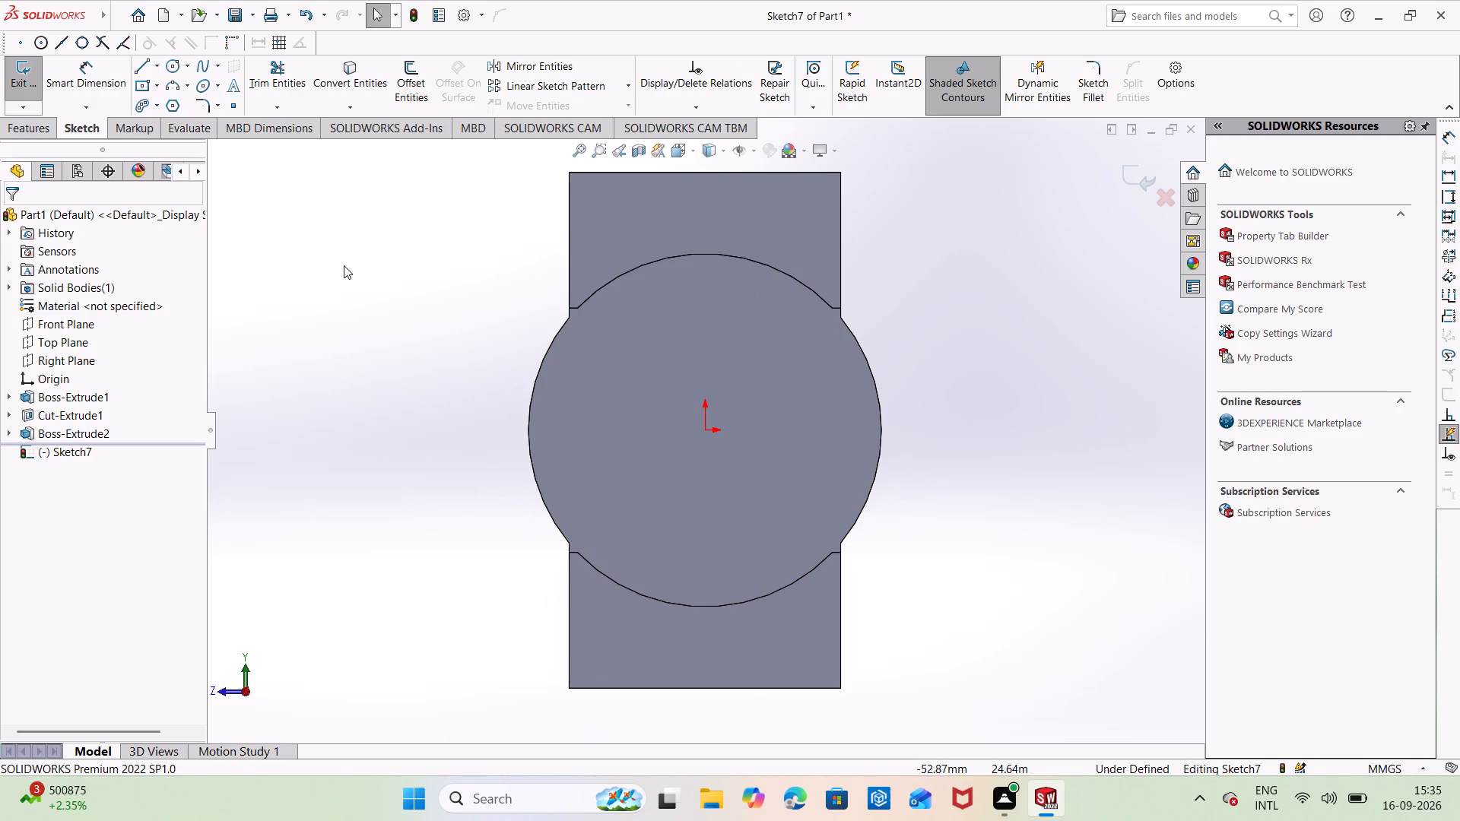
left_click(43, 42)
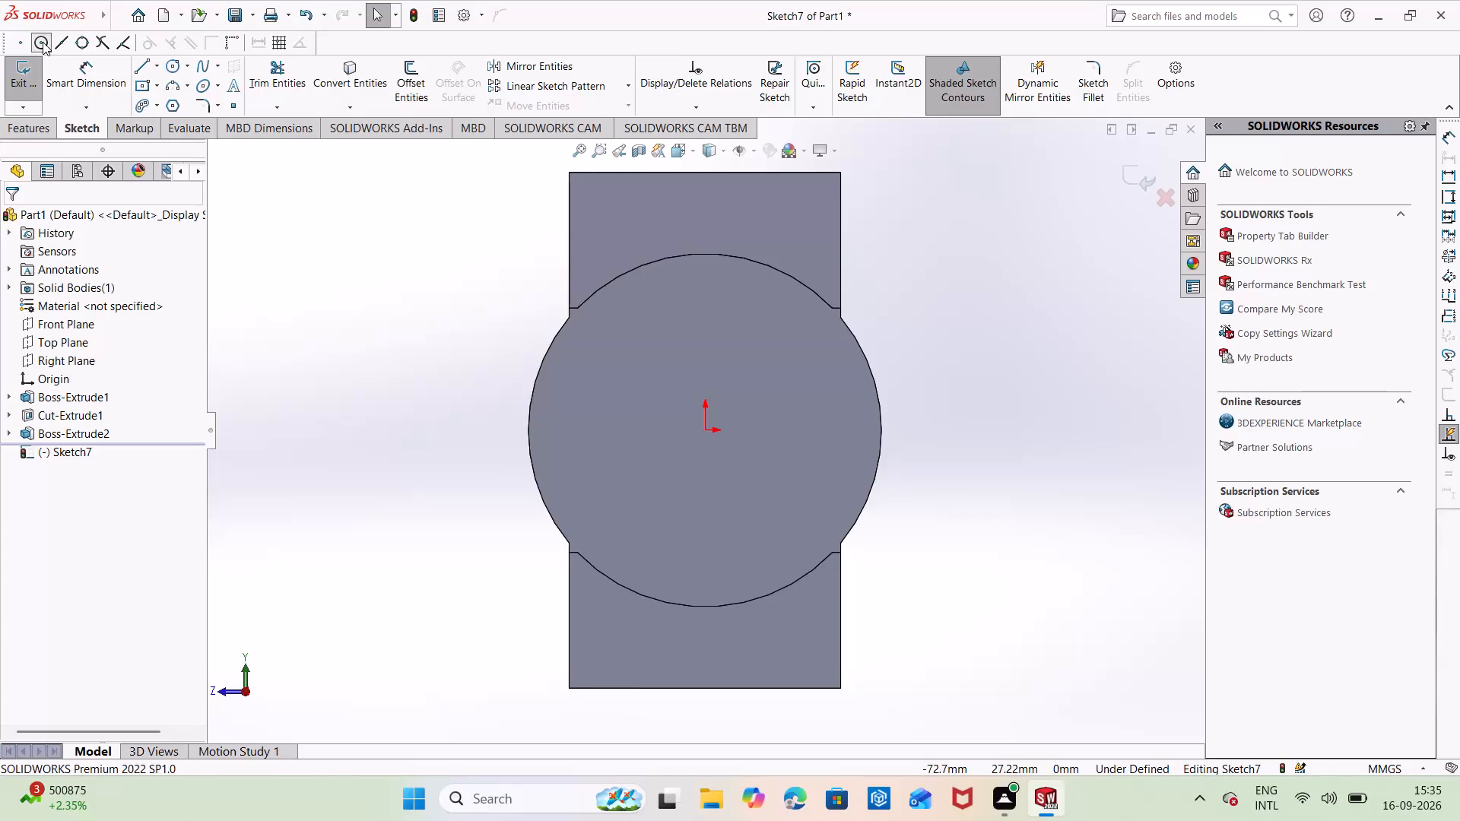
left_click(702, 429)
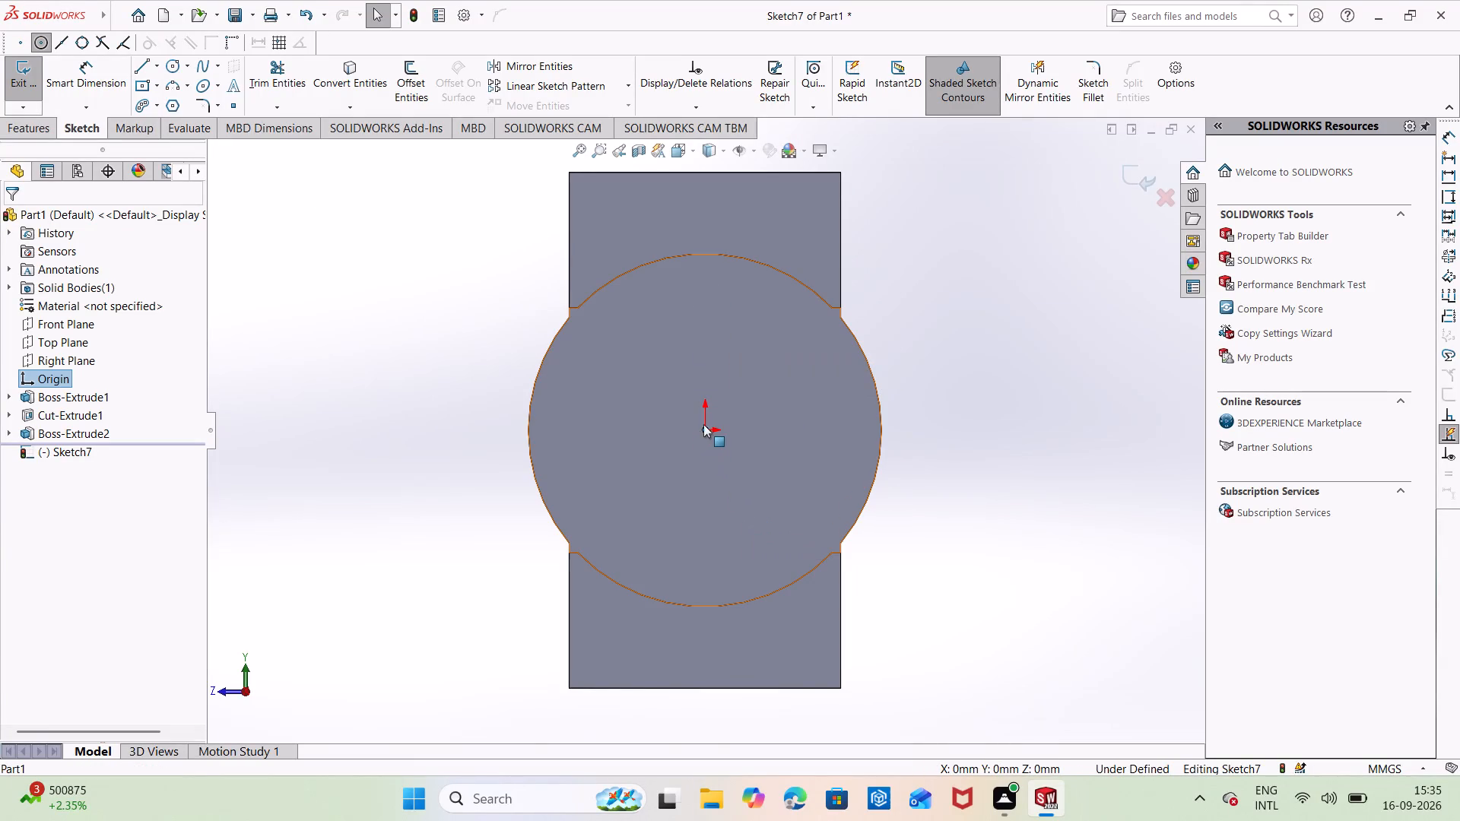
key("Escape")
right_click_drag(724, 430, 782, 282)
right_click_drag(687, 421, 794, 469)
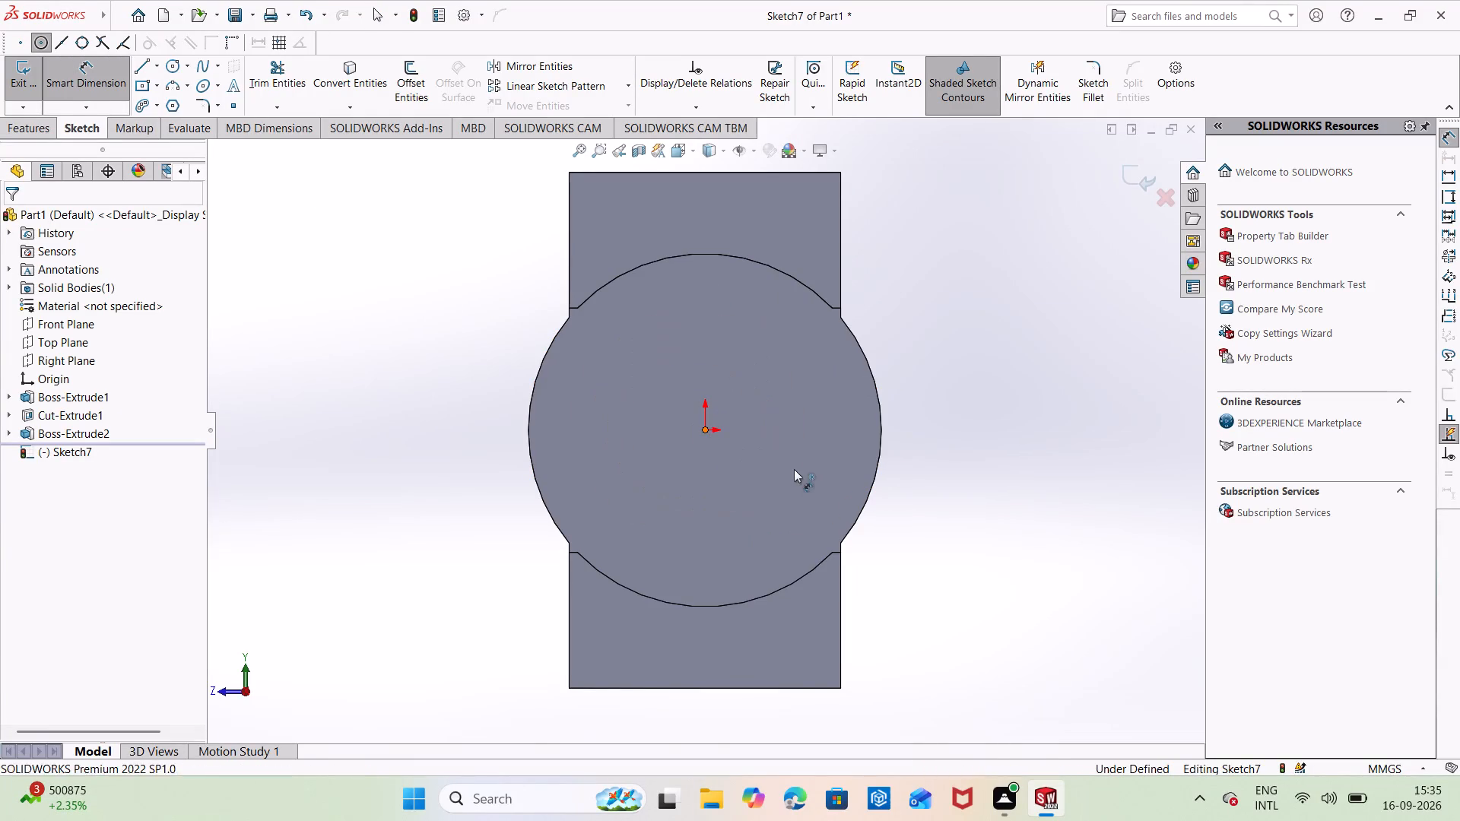
right_click_drag(794, 469, 792, 468)
left_click(706, 432)
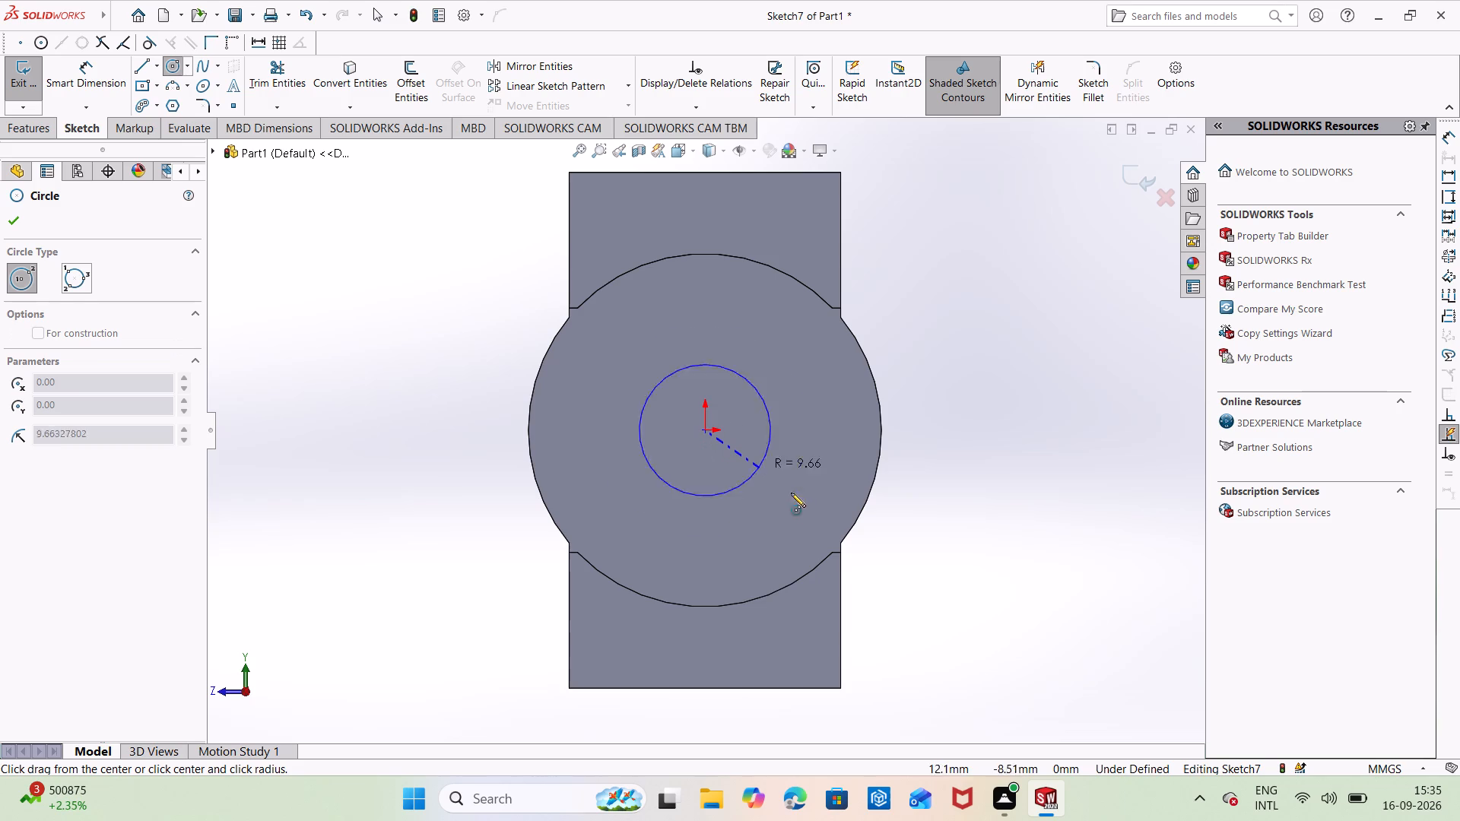
left_click(772, 484)
key("Escape")
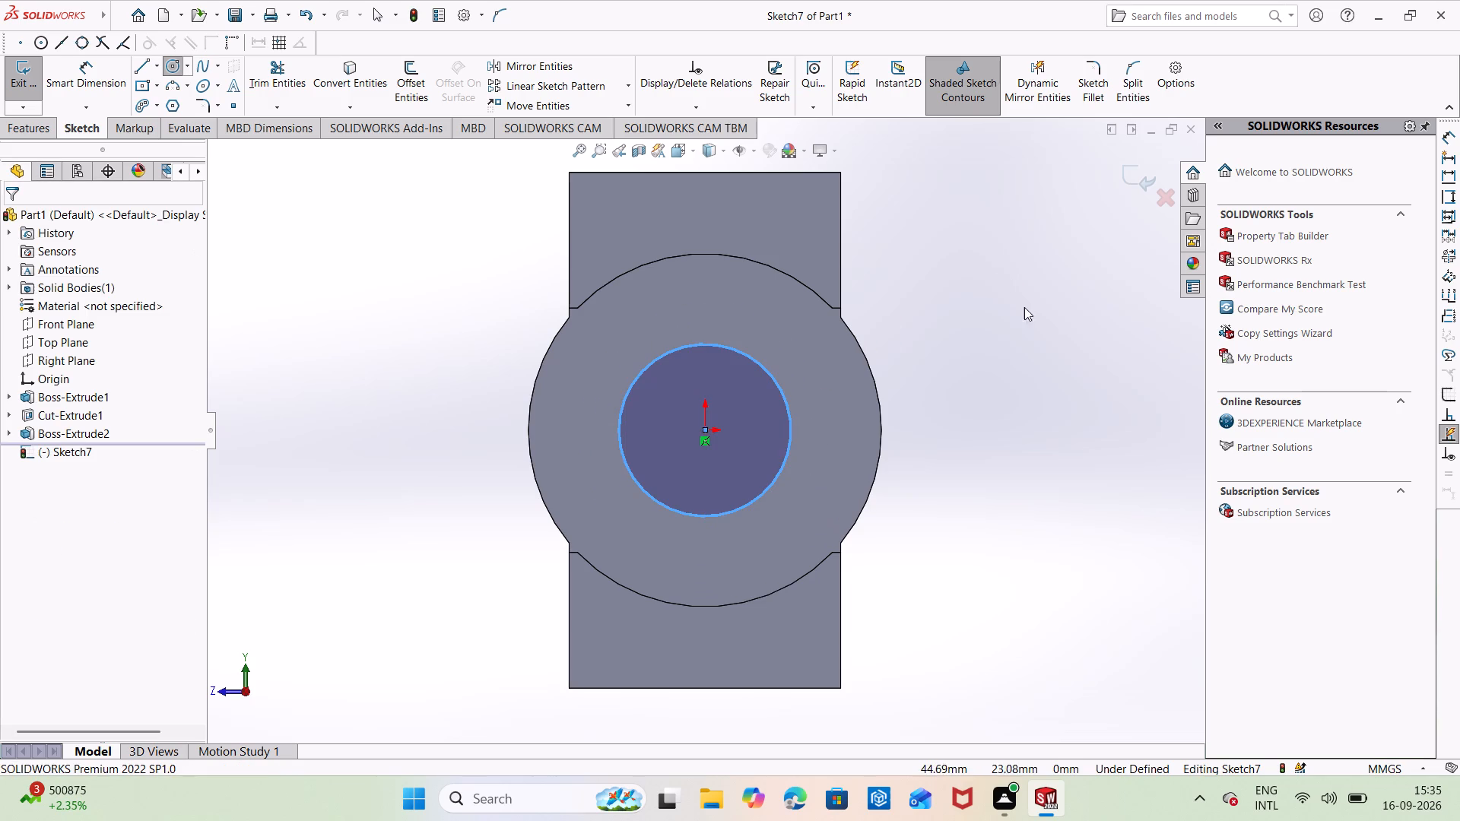
Dimension the circle on the boss's end face with a diameter of 26 mm.
left_click(97, 67)
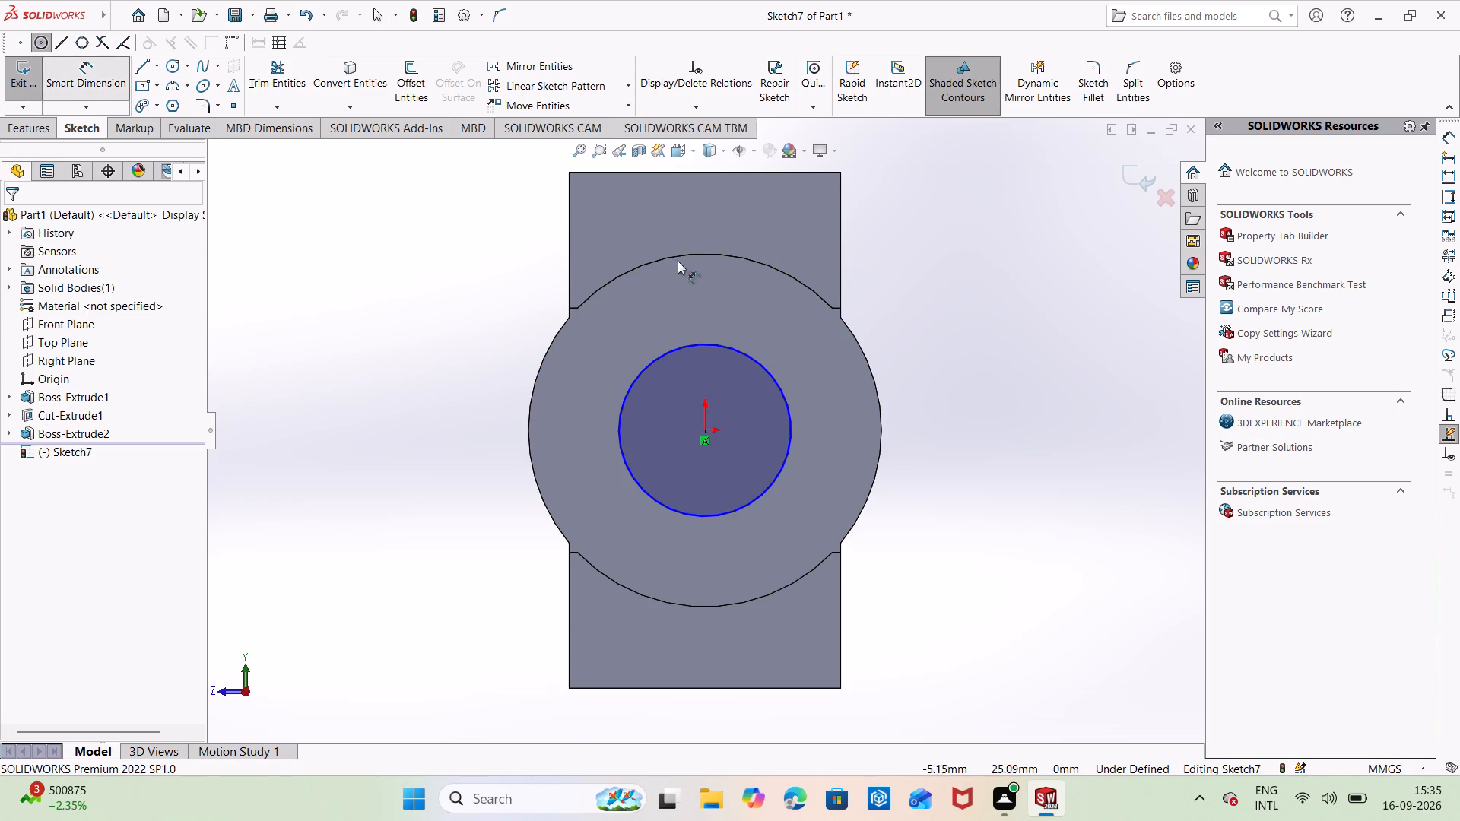
left_click(751, 358)
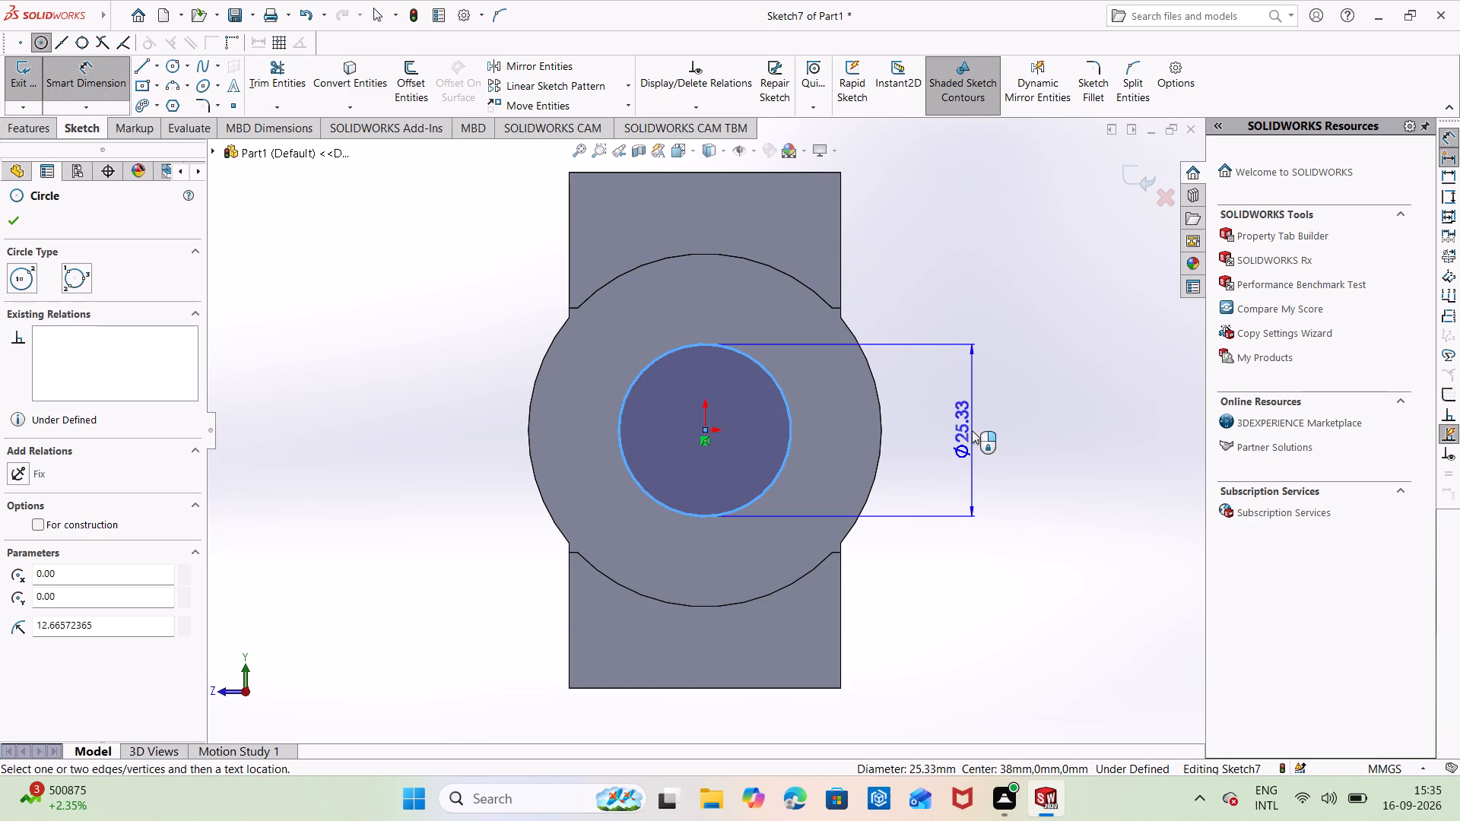
left_click(972, 430)
key("BackSpace")
type("26")
key("Return")
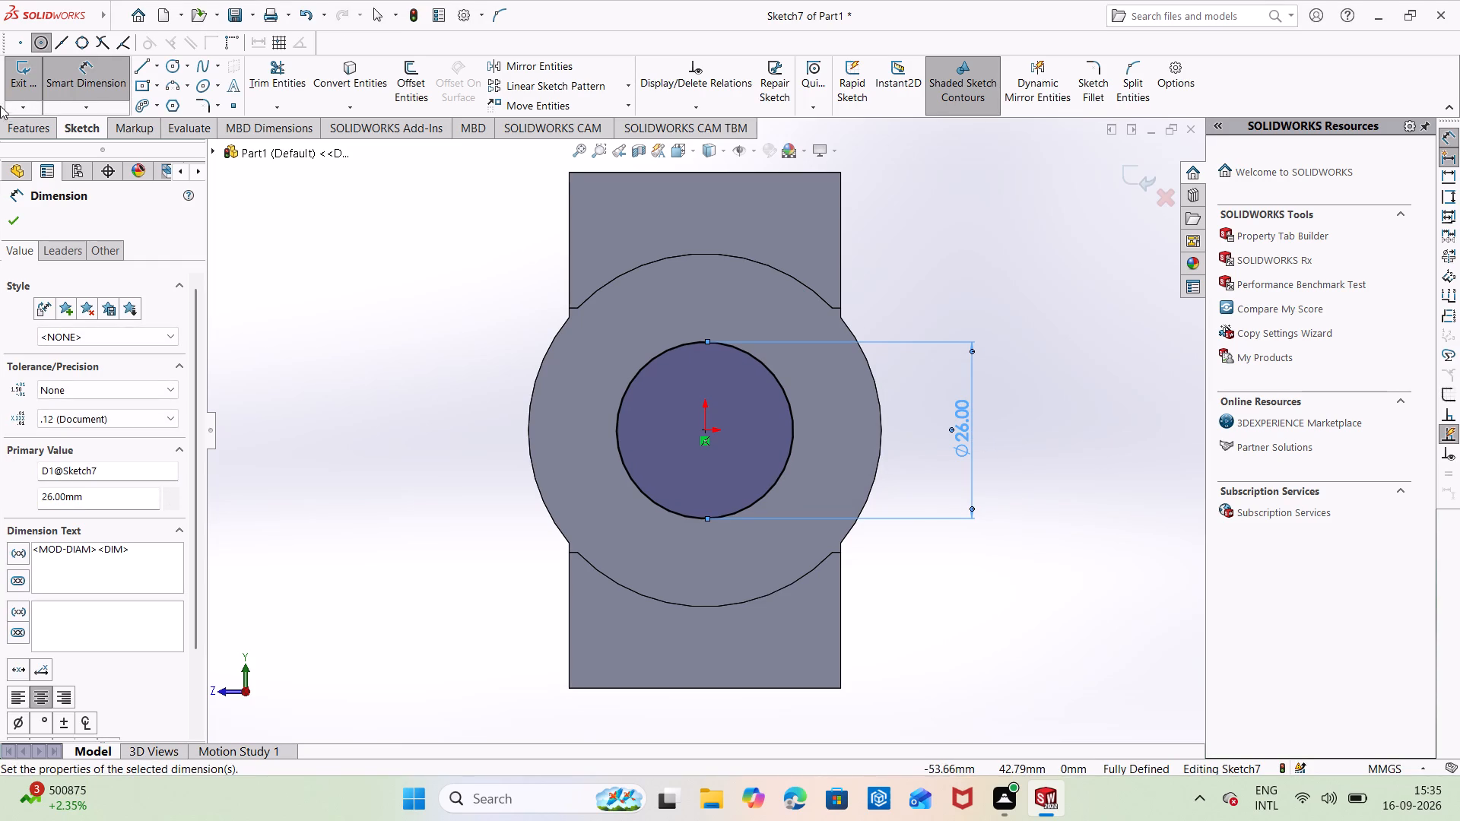
Cut-extrude the 26 mm circle into the boss with a Blind depth of 40 mm.
left_click(4, 128)
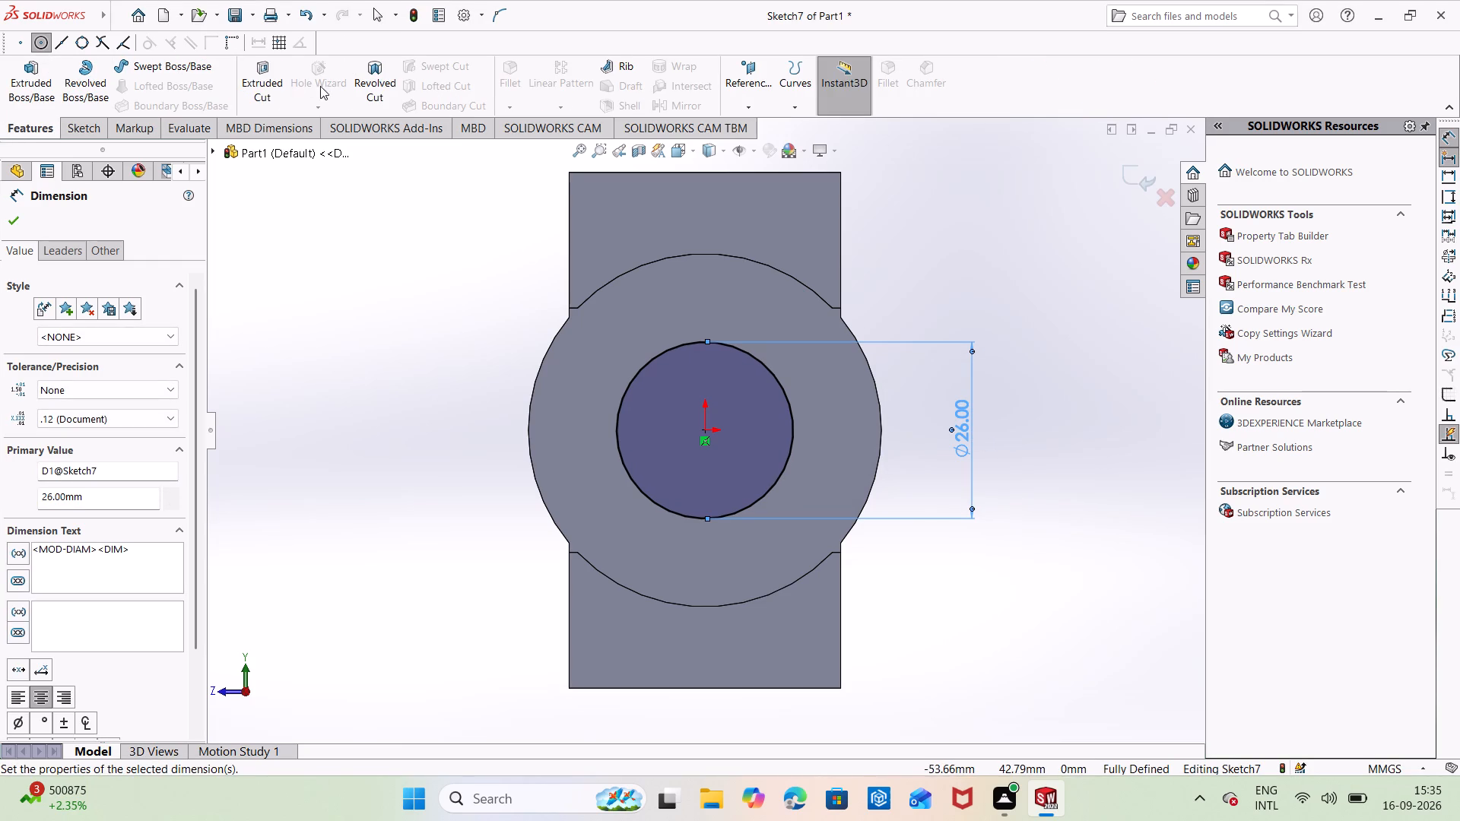
left_click(268, 76)
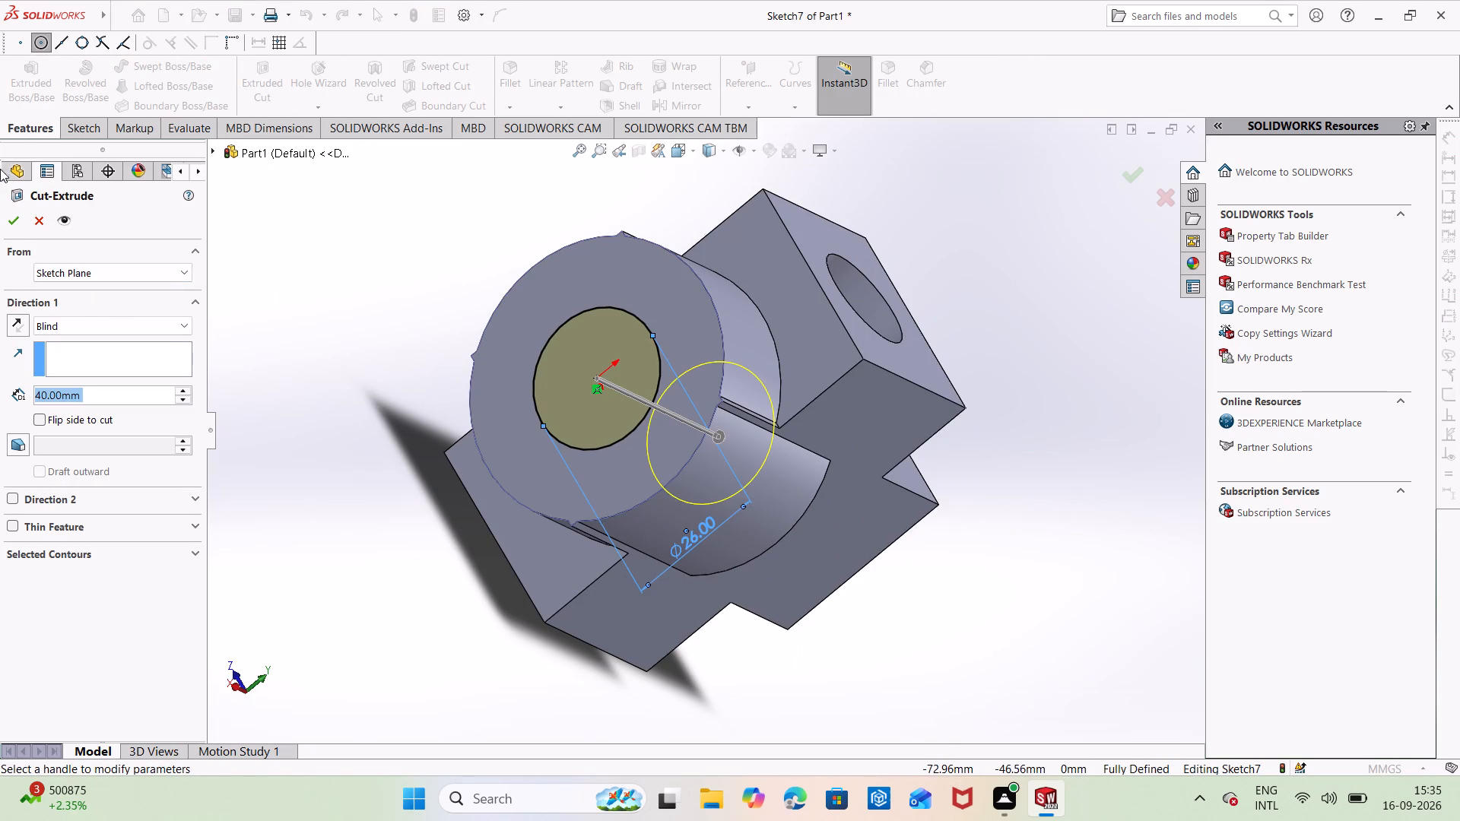
left_click(16, 217)
left_click(360, 202)
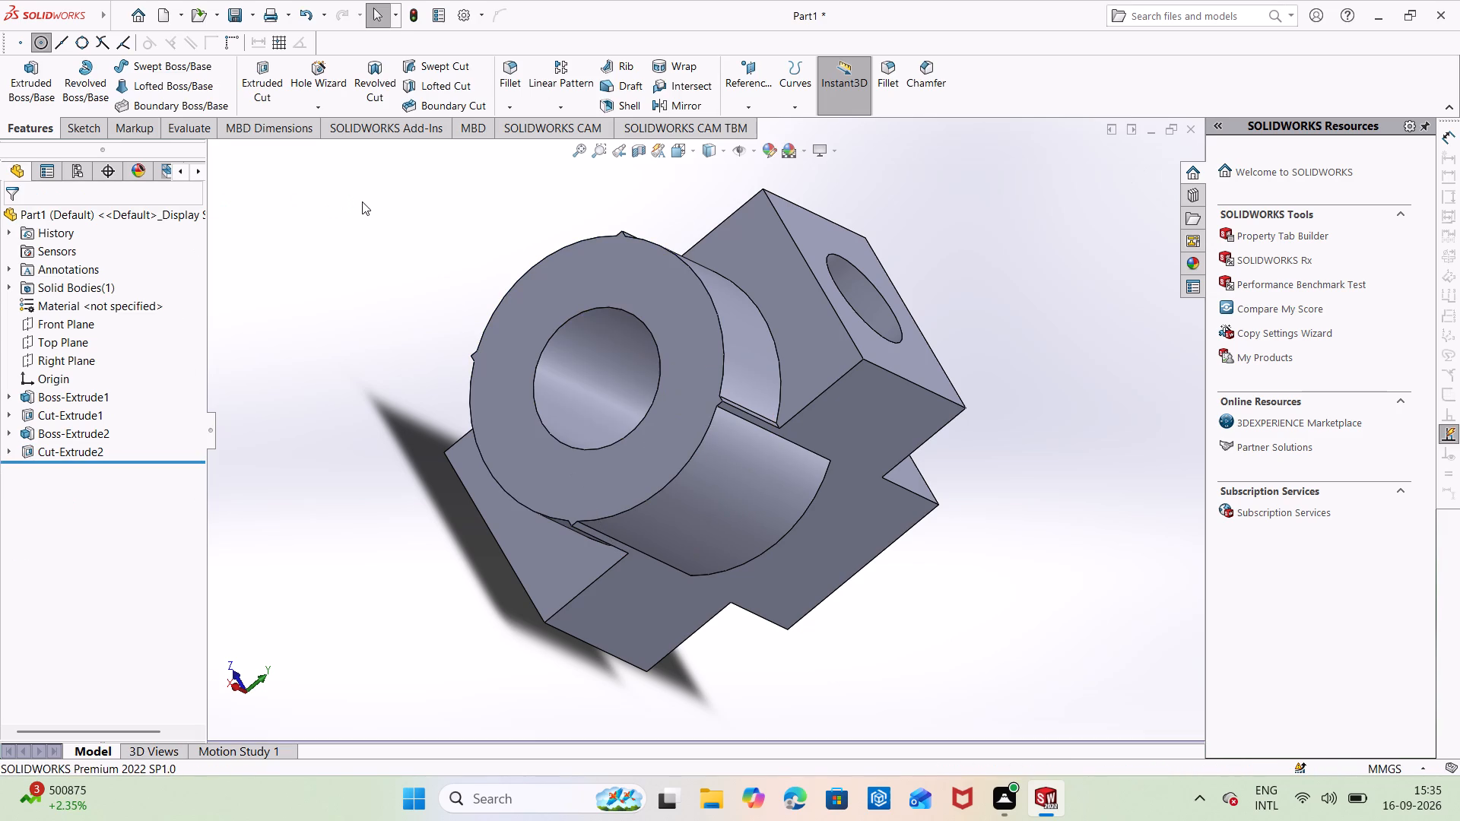
Open a new sketch on the ring-shaped end face of the cylindrical boss, around the new bore.
middle_click_drag(419, 284, 530, 352)
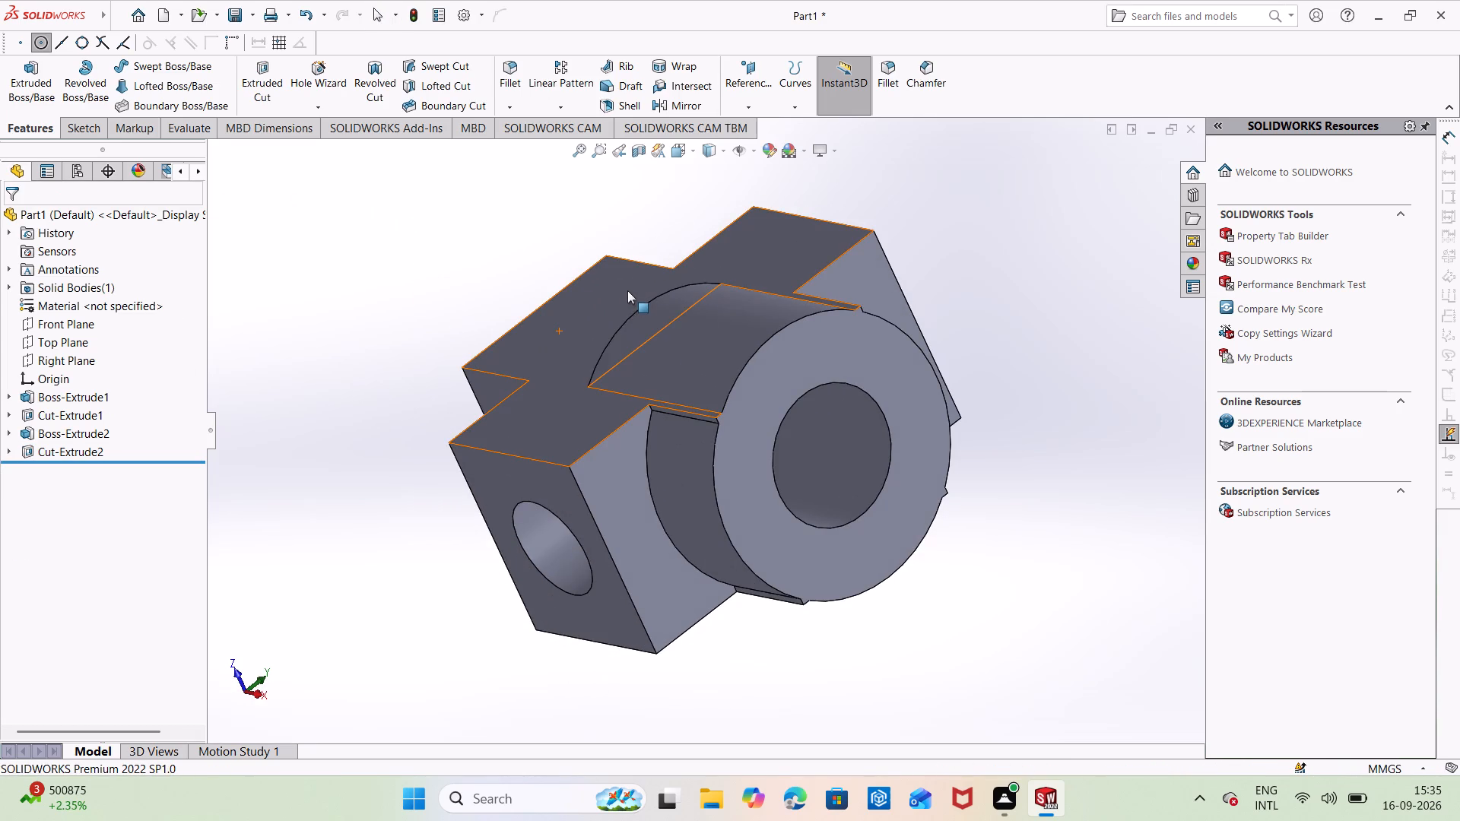
middle_click_drag(744, 259, 687, 214)
scroll(687, 214, "up", 1)
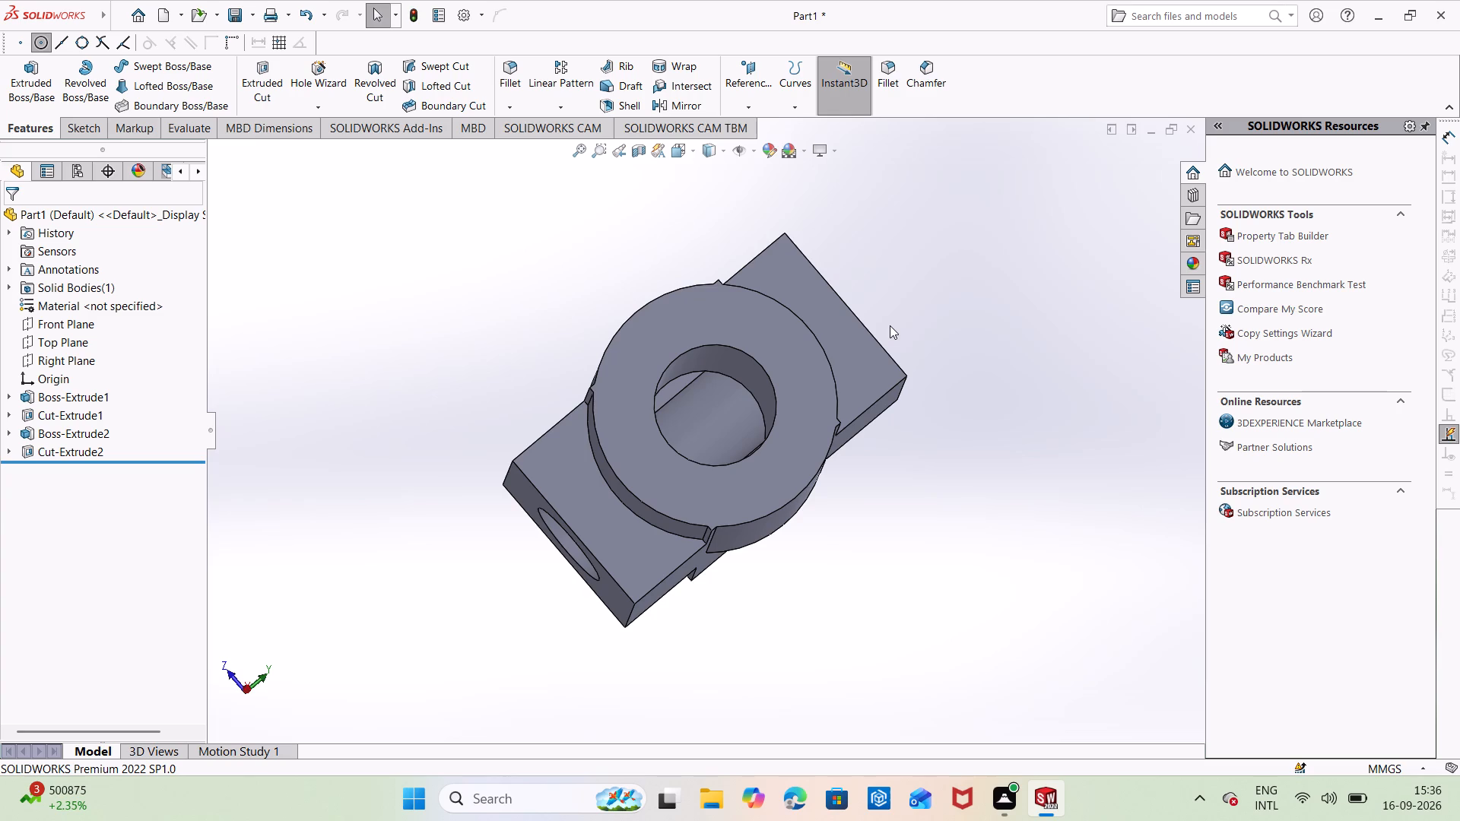
middle_click(773, 306)
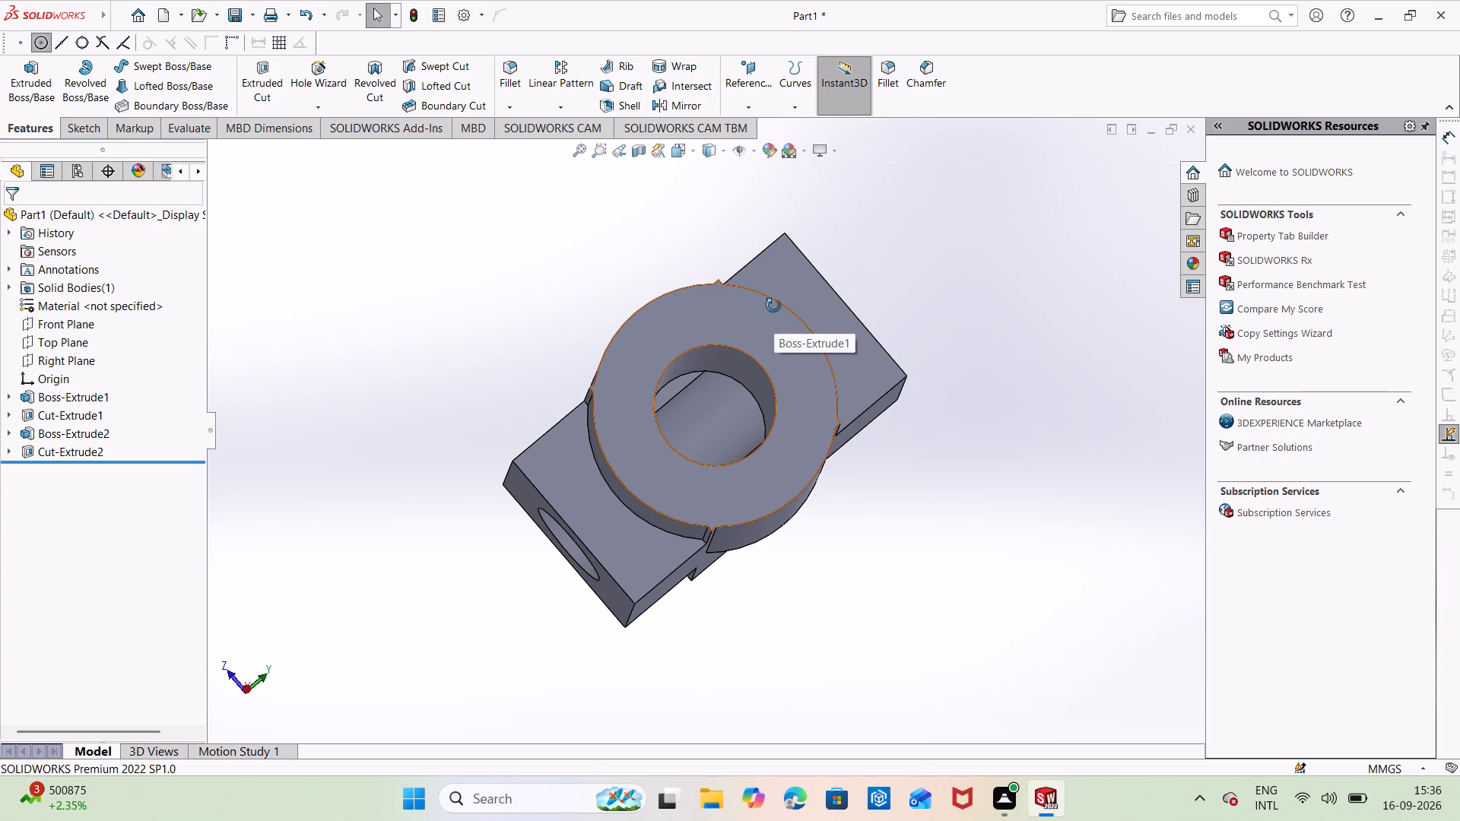
right_click(733, 331)
left_click(773, 299)
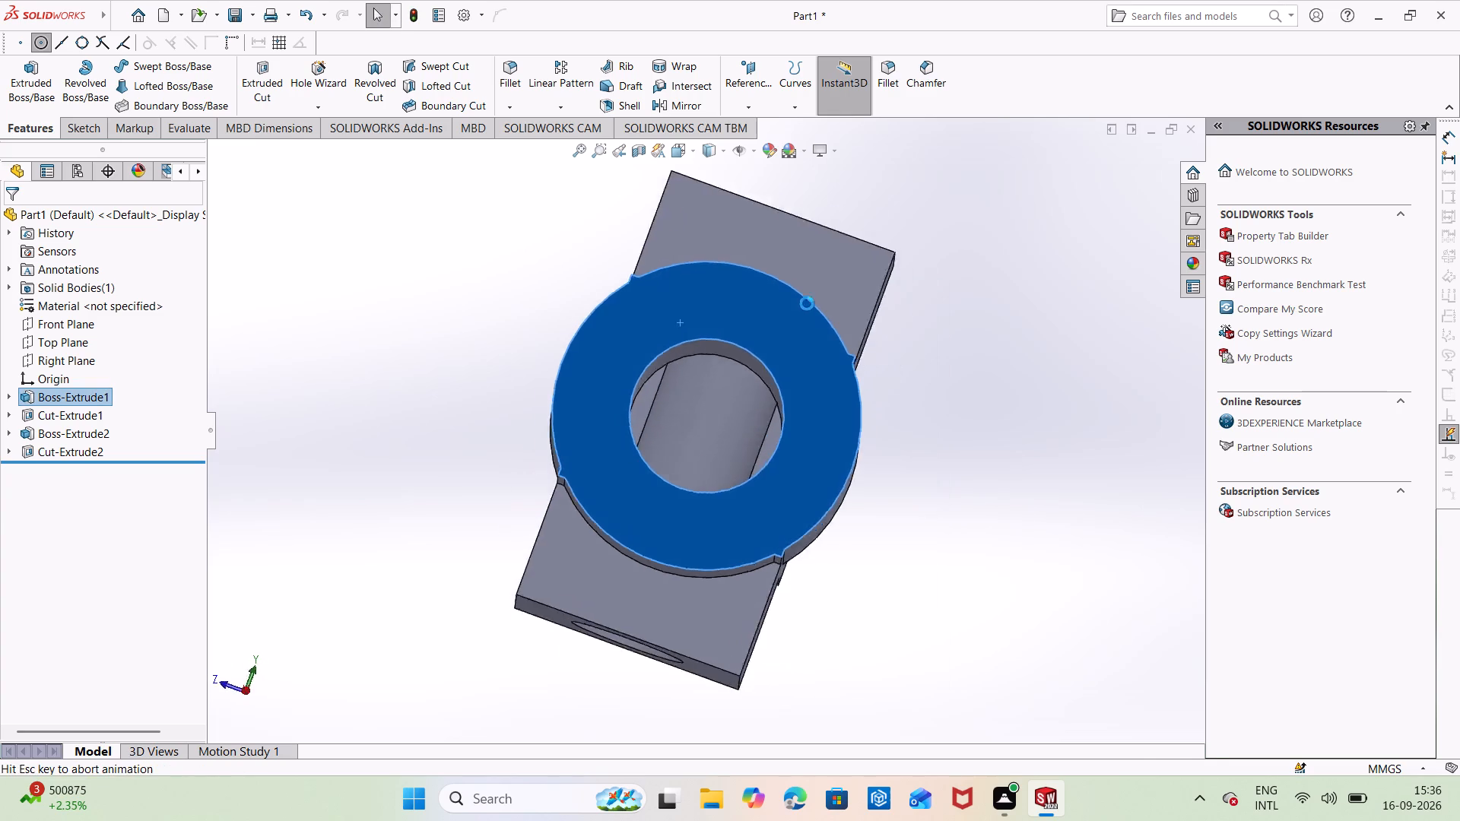
left_click(883, 257)
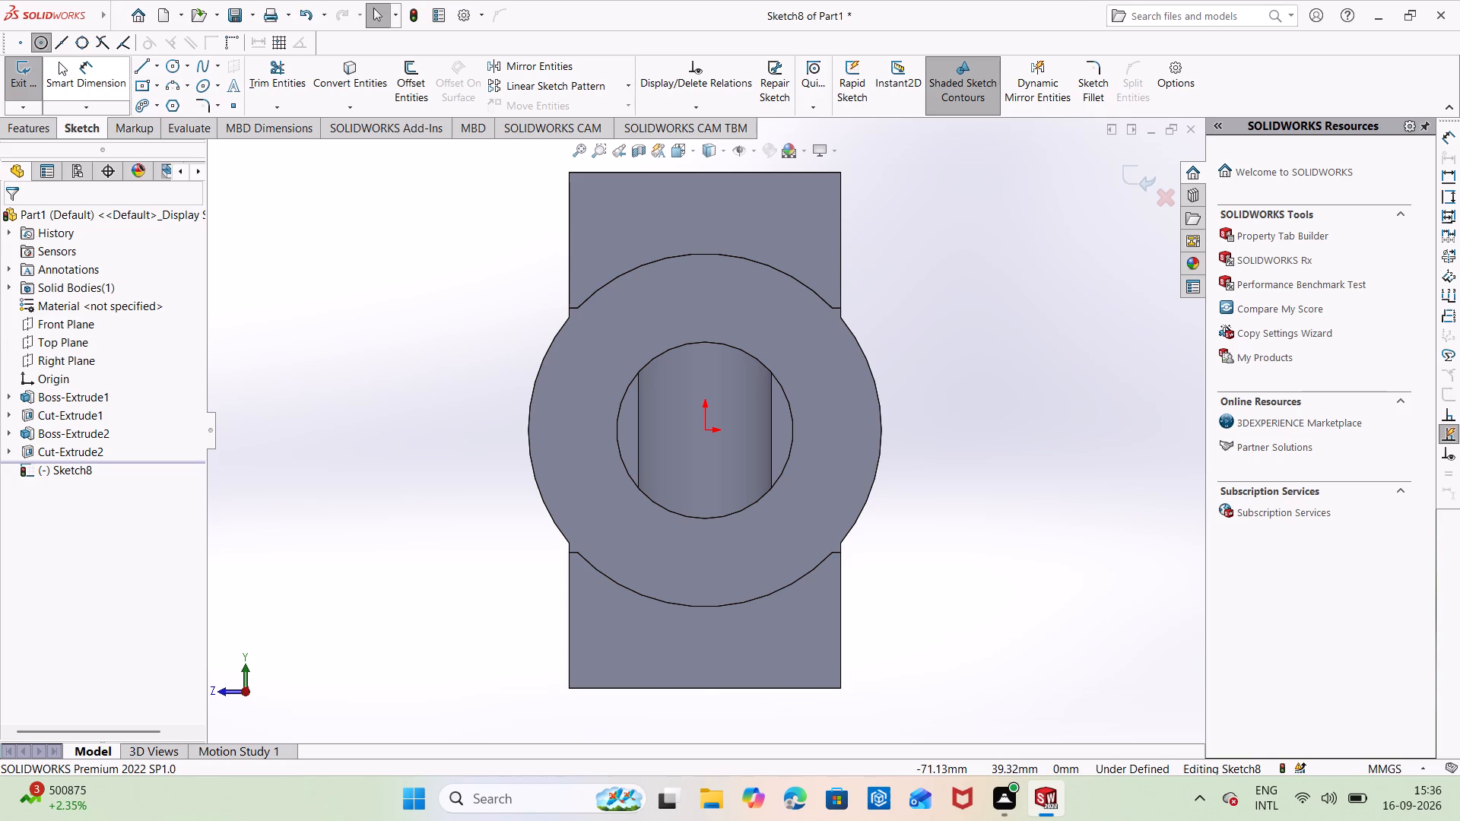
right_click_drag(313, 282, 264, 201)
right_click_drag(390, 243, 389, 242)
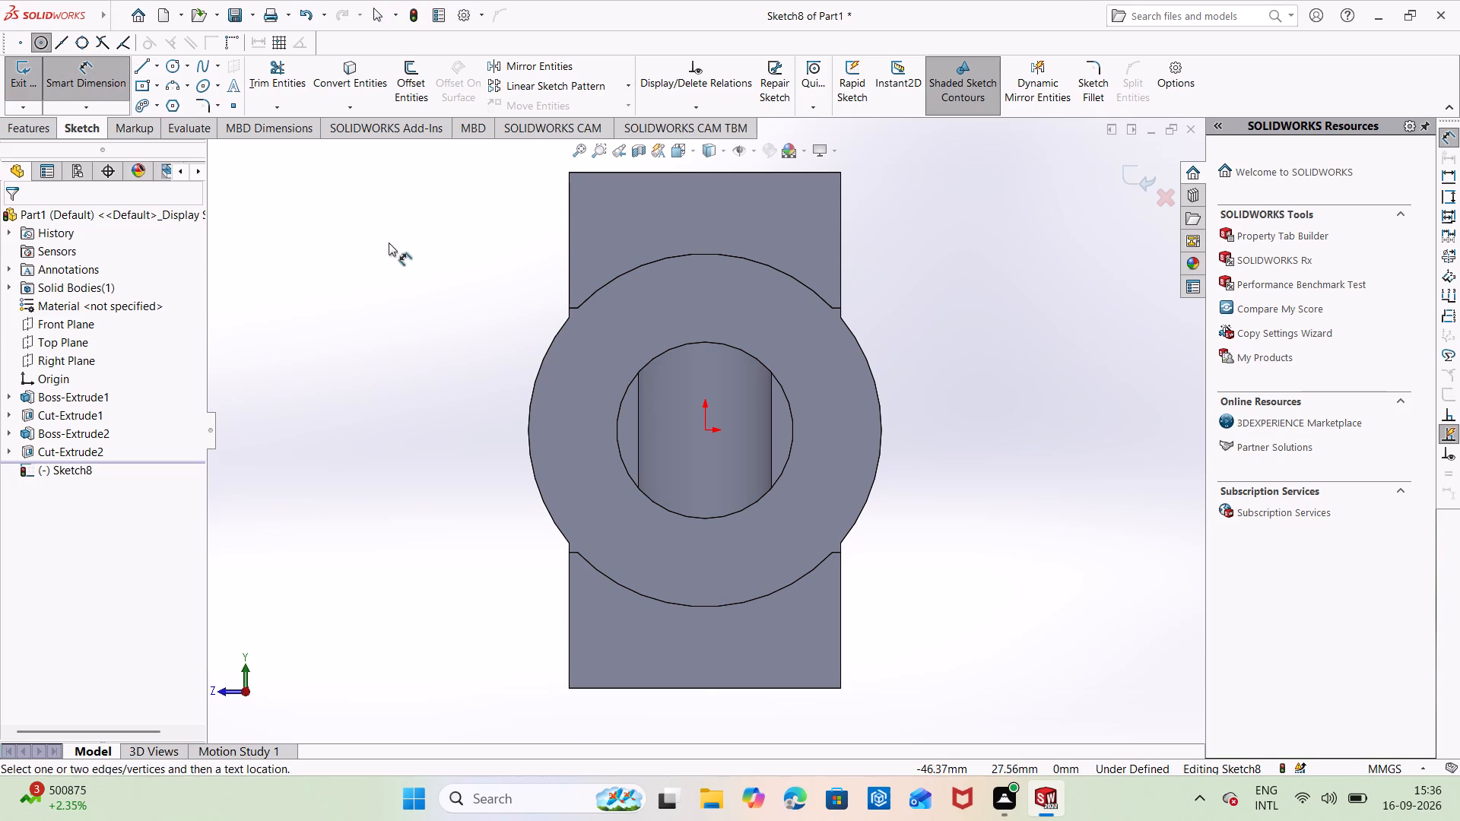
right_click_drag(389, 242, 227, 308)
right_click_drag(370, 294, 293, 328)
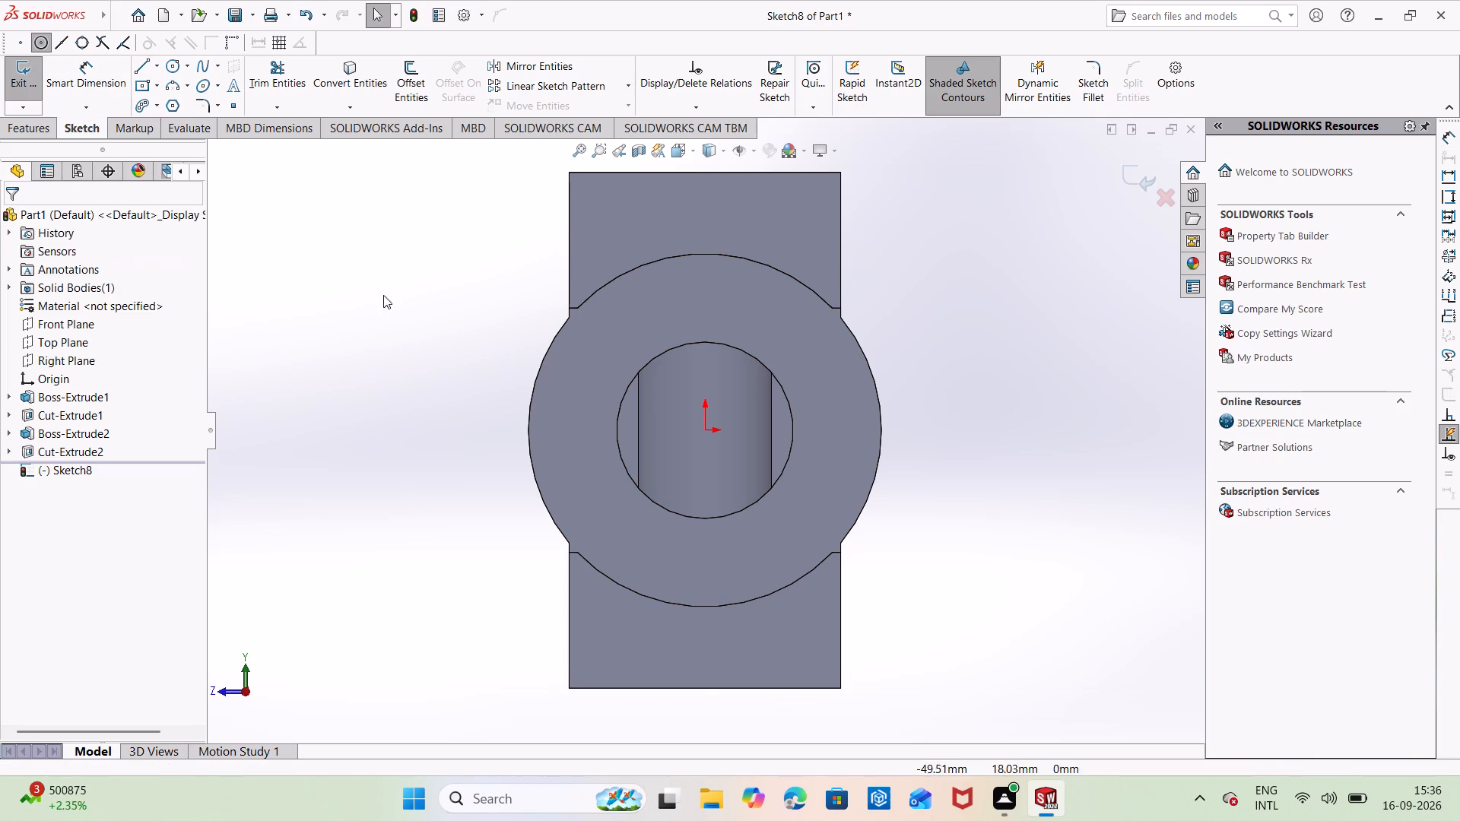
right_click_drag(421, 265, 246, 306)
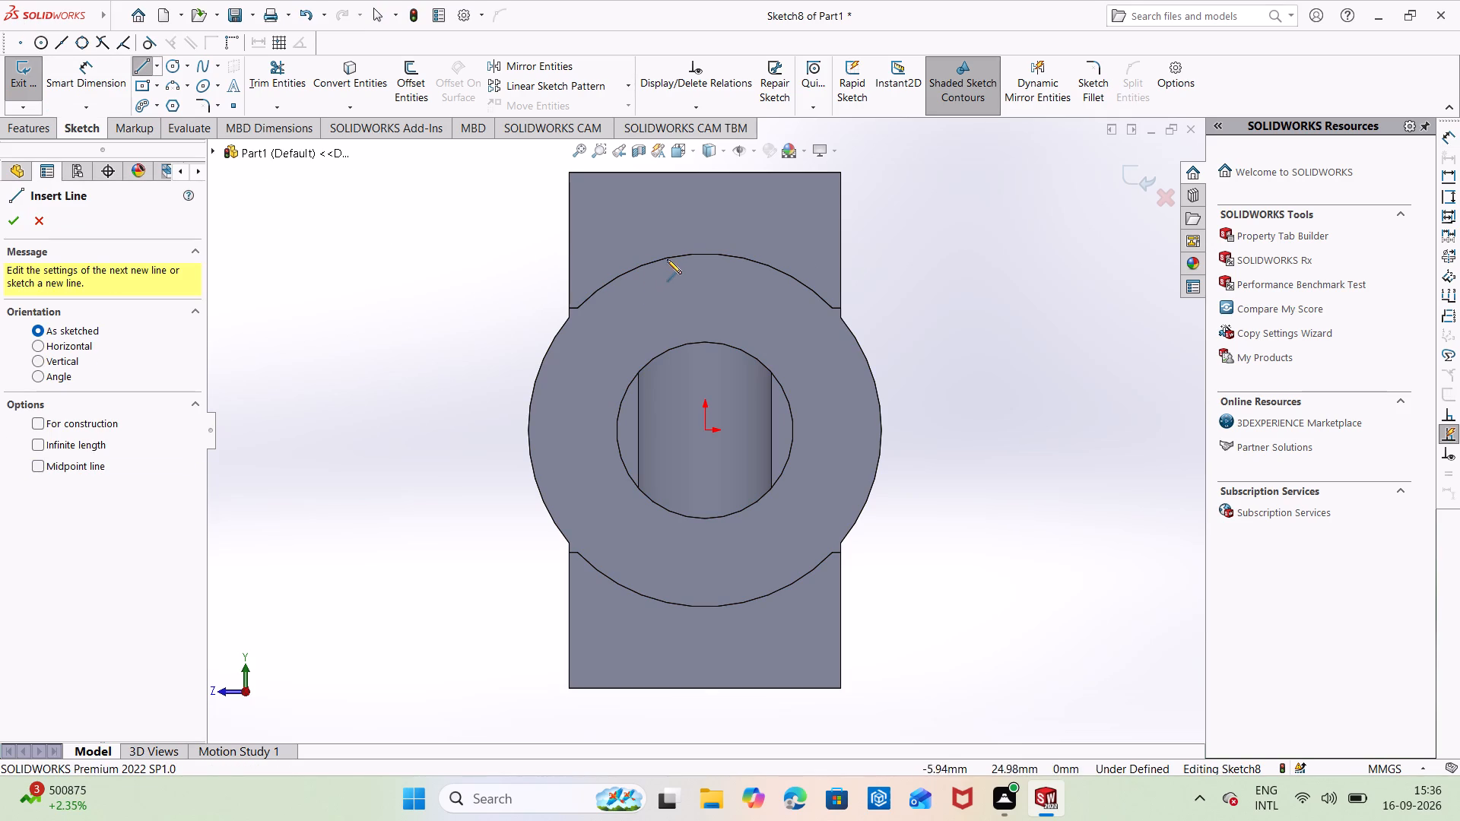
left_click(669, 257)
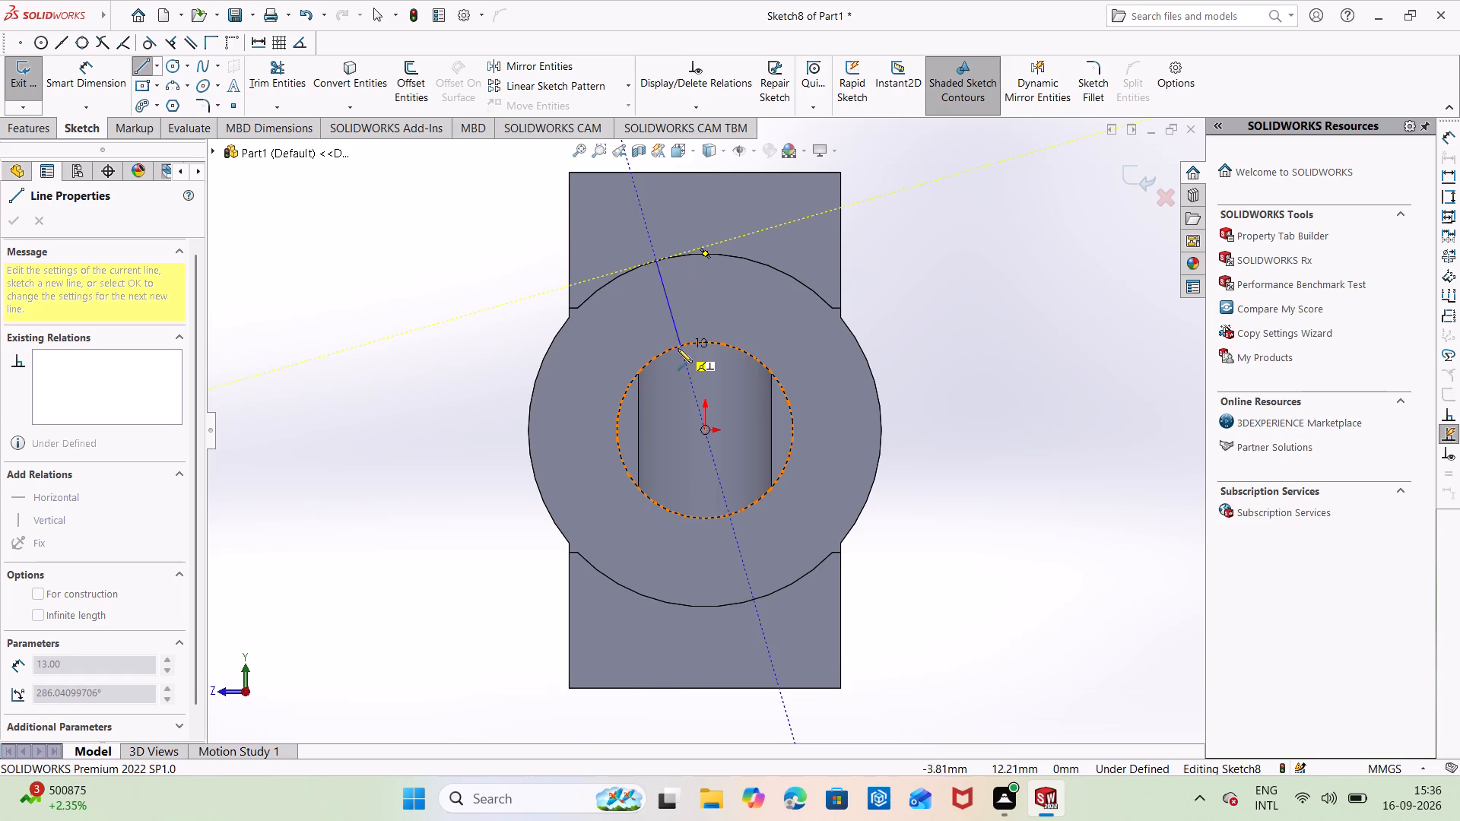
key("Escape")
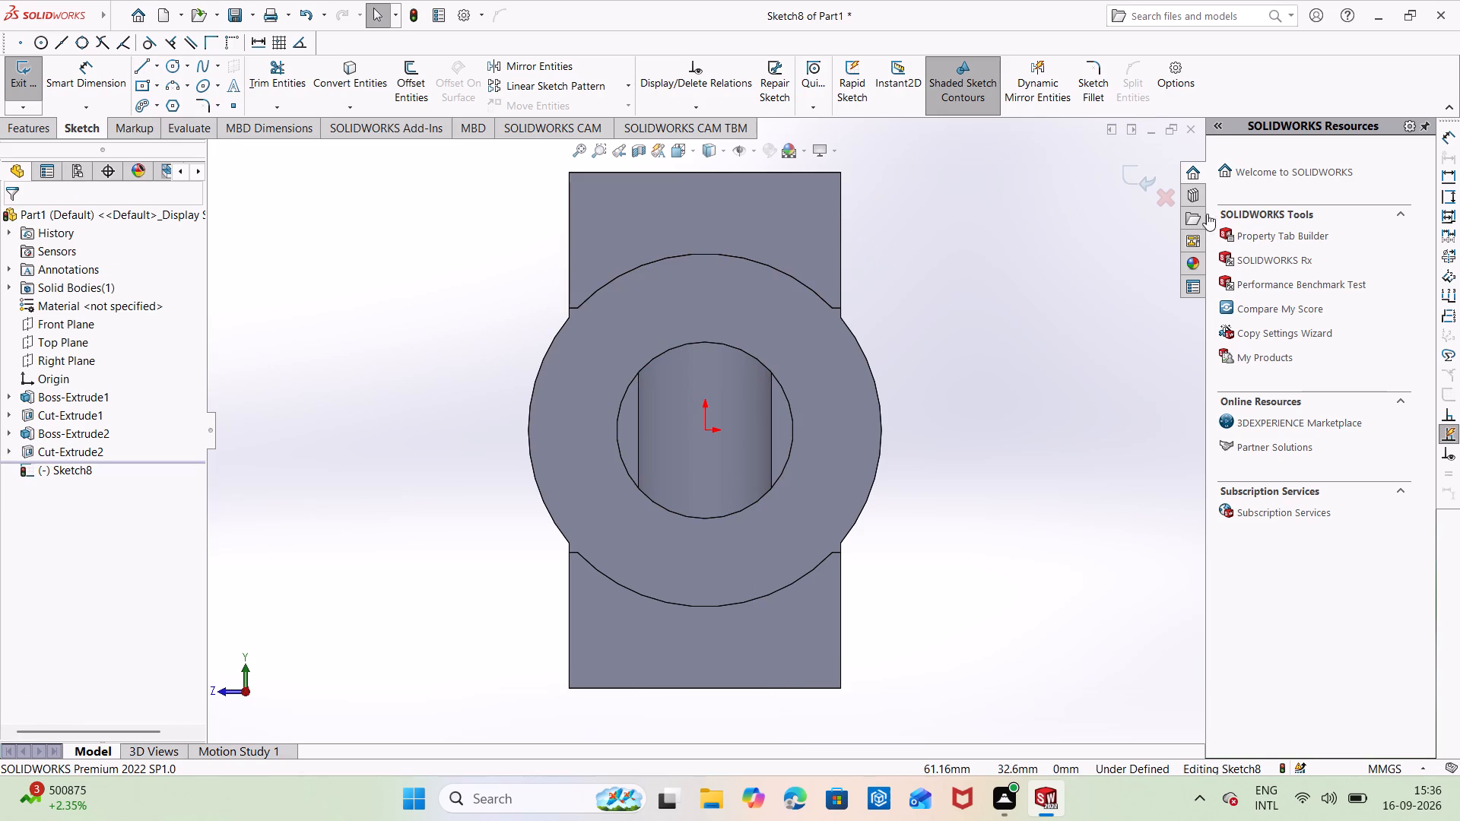
Sketch two lines about 8 mm long from the topmost point of the boss's outer edge, one to each side, ending on that edge.
right_click_drag(1002, 317, 878, 242)
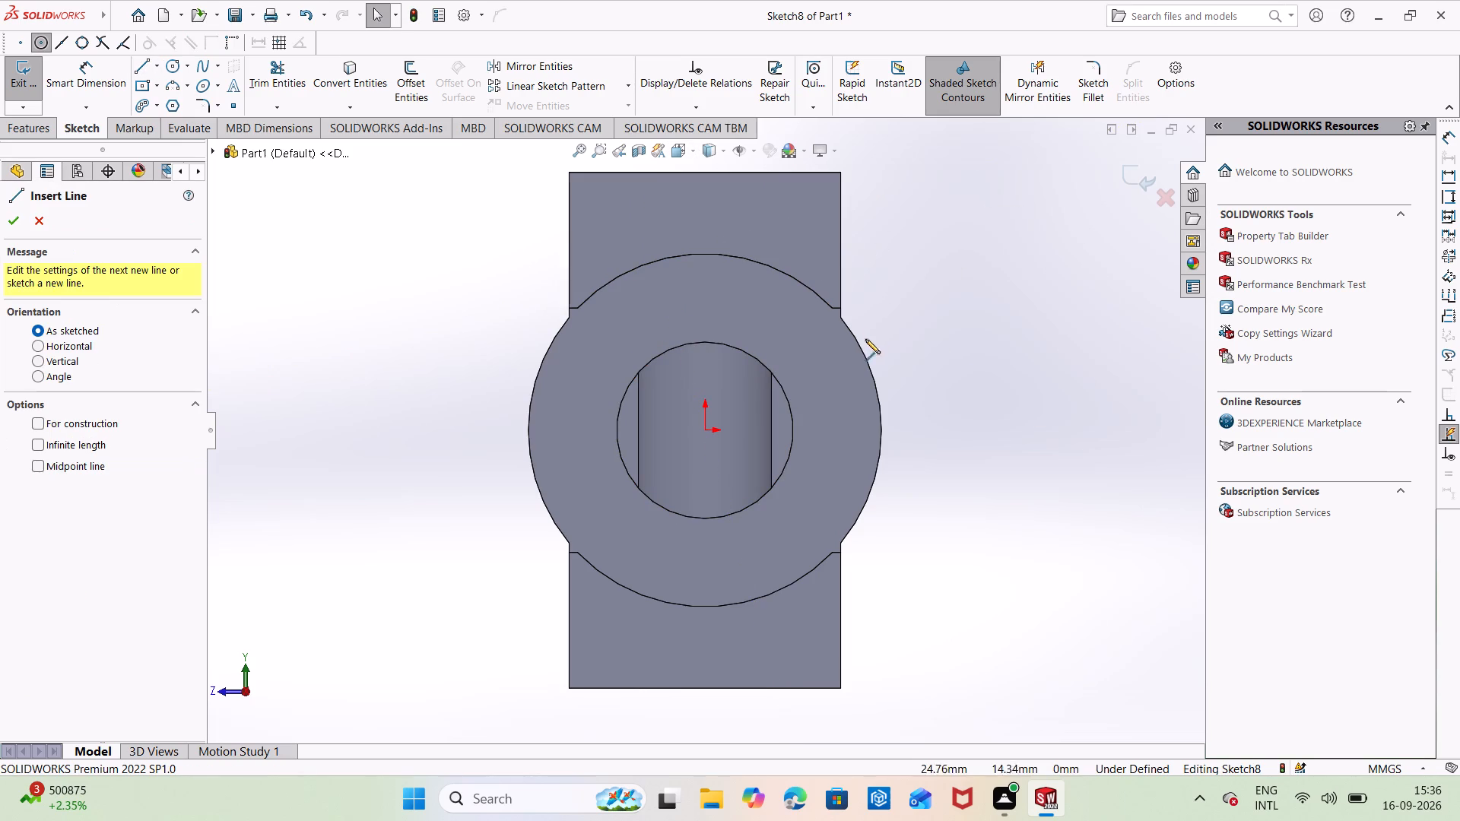
left_click(704, 255)
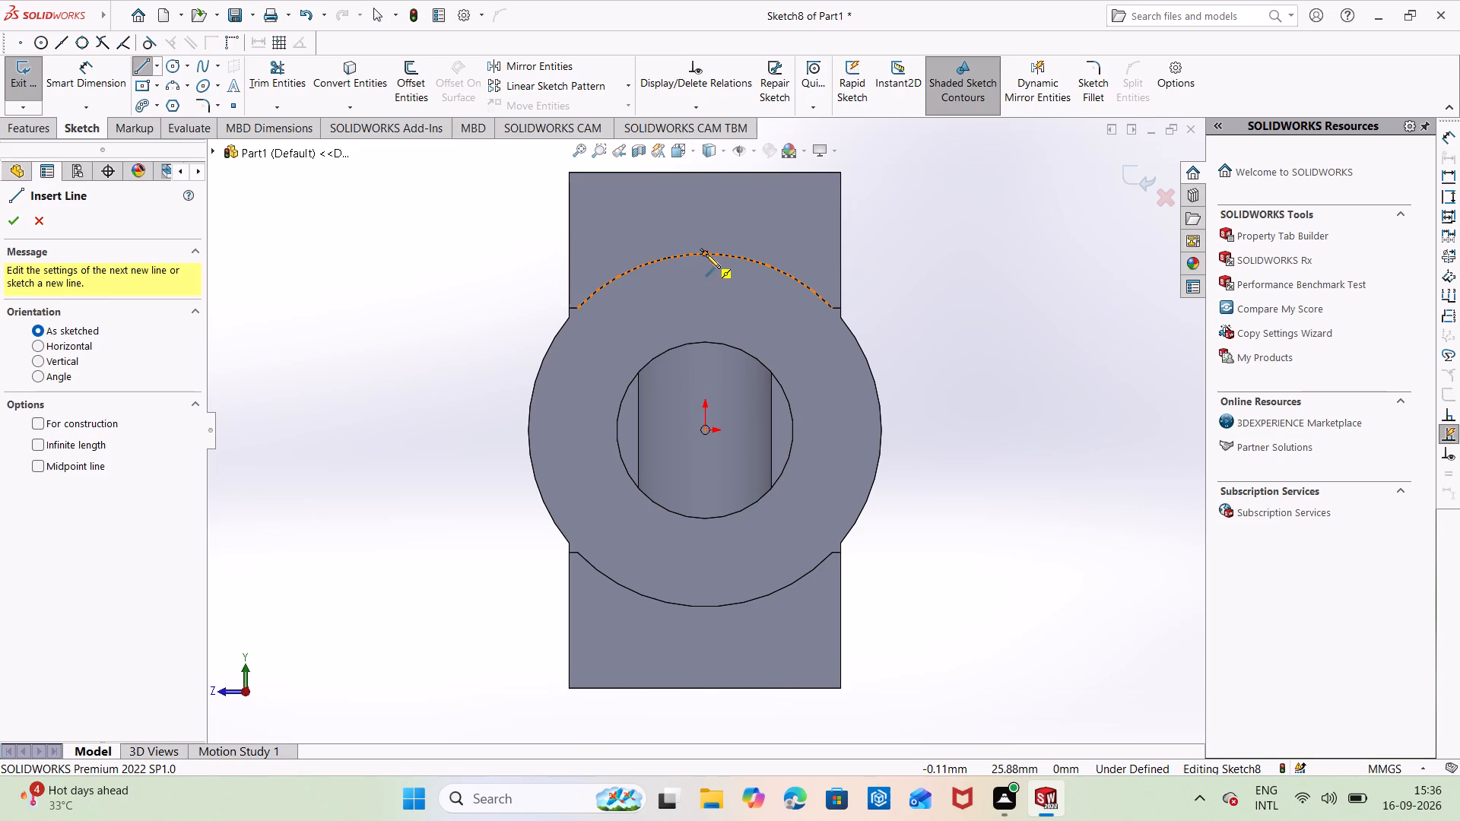
left_click(655, 262)
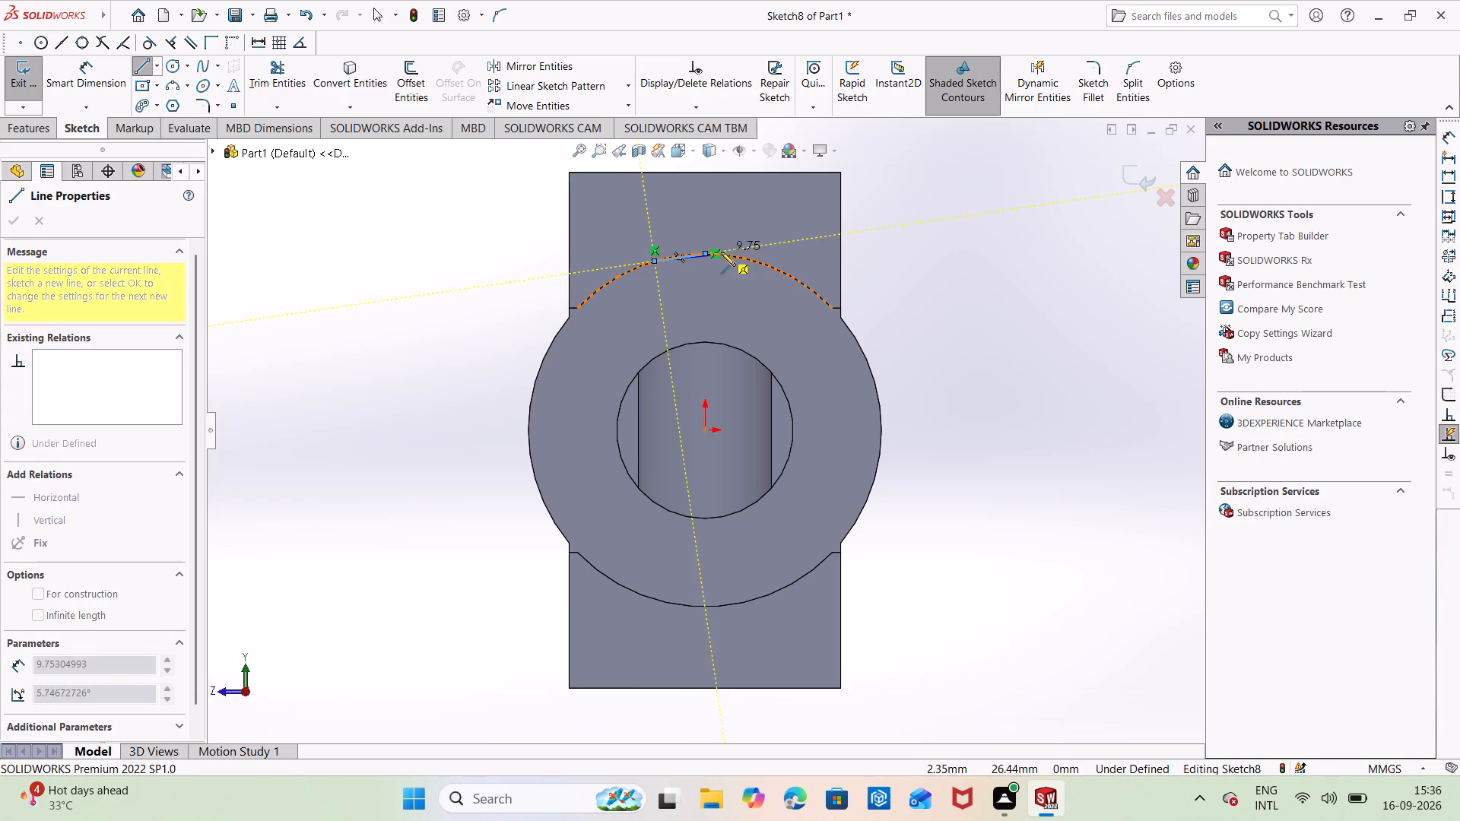
key("grave")
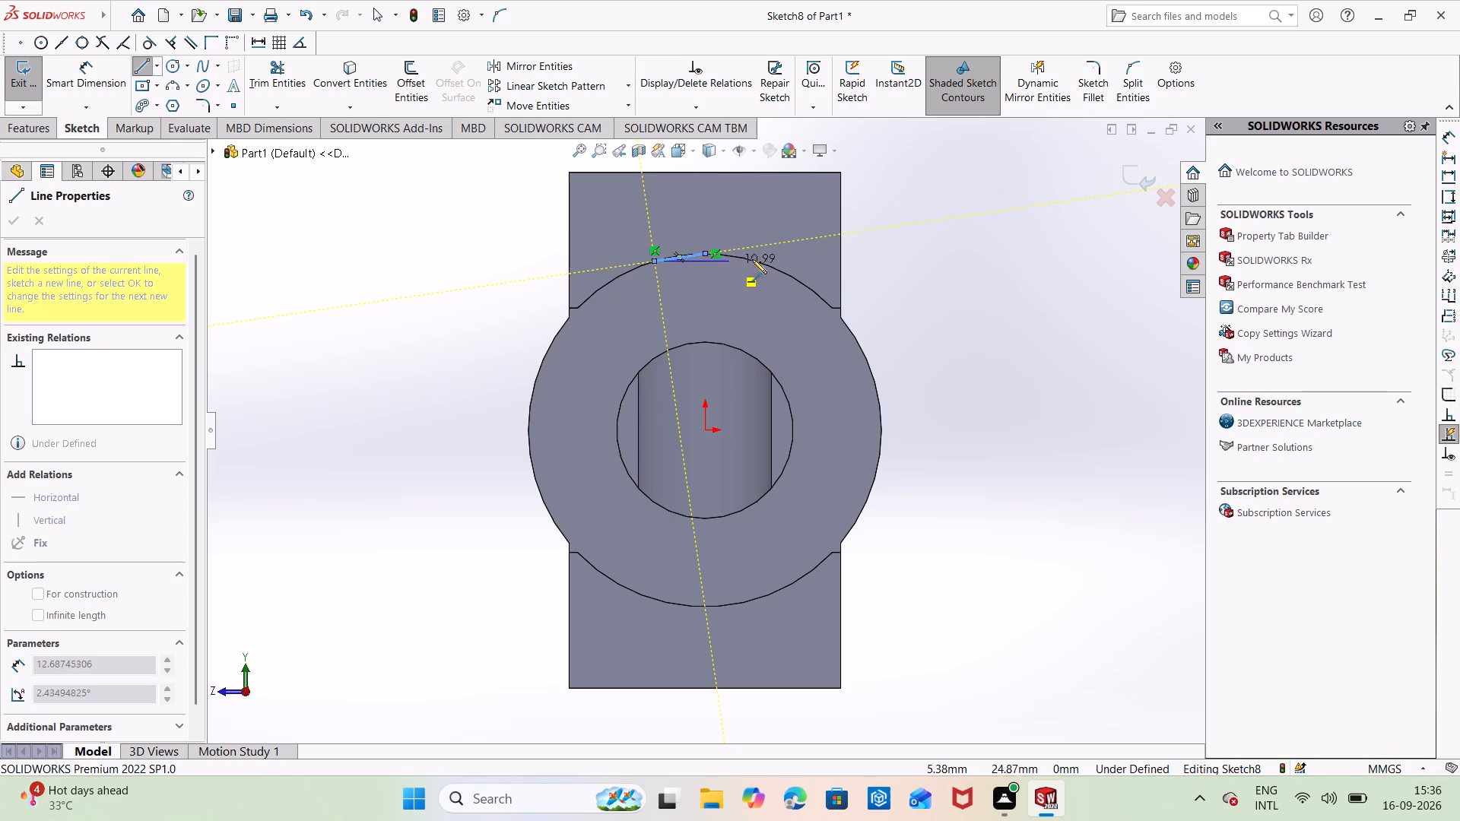
key("Escape")
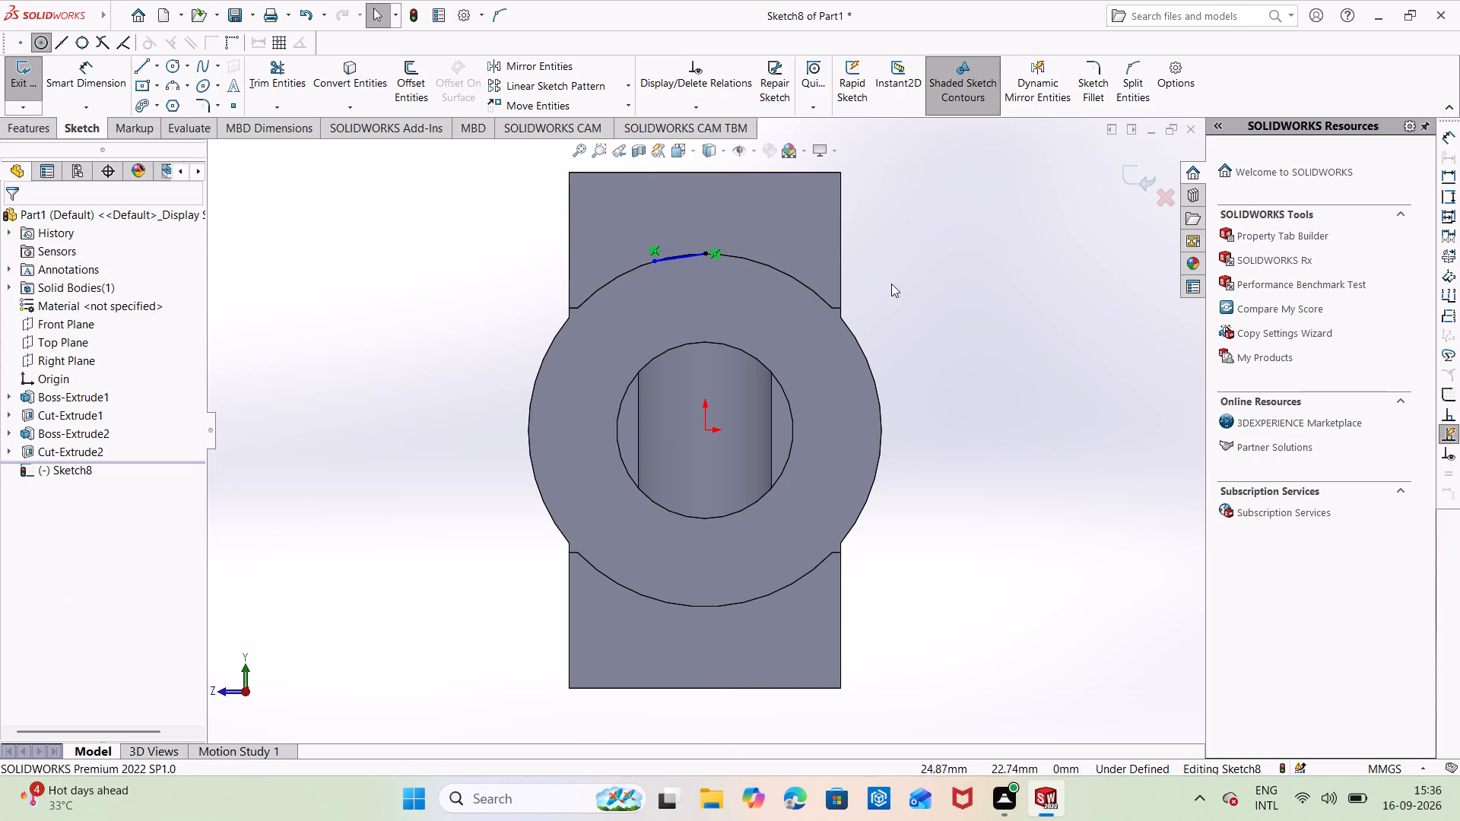
right_click_drag(922, 284, 849, 236)
left_click(706, 250)
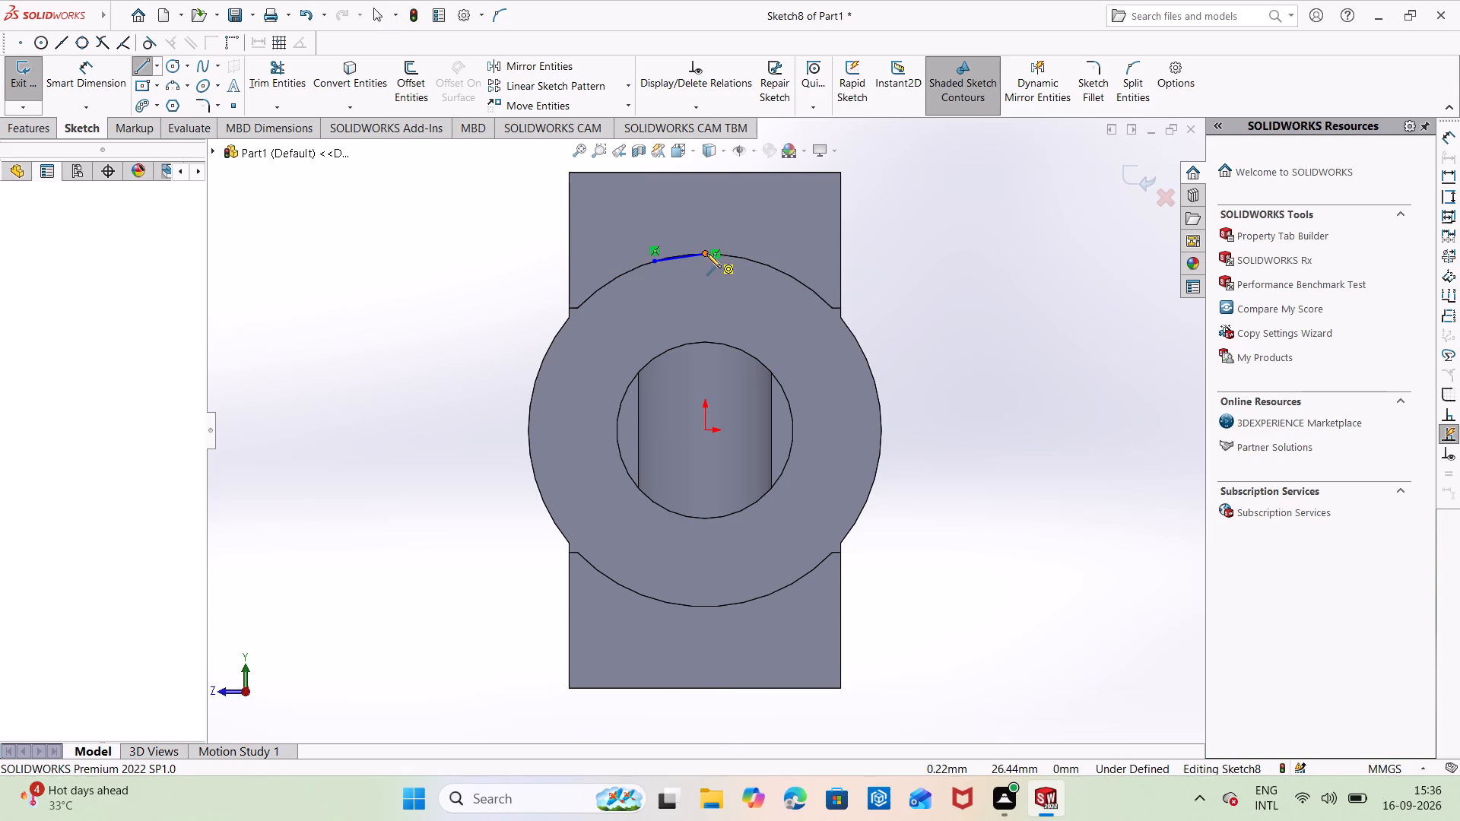
left_click(761, 260)
key("Escape")
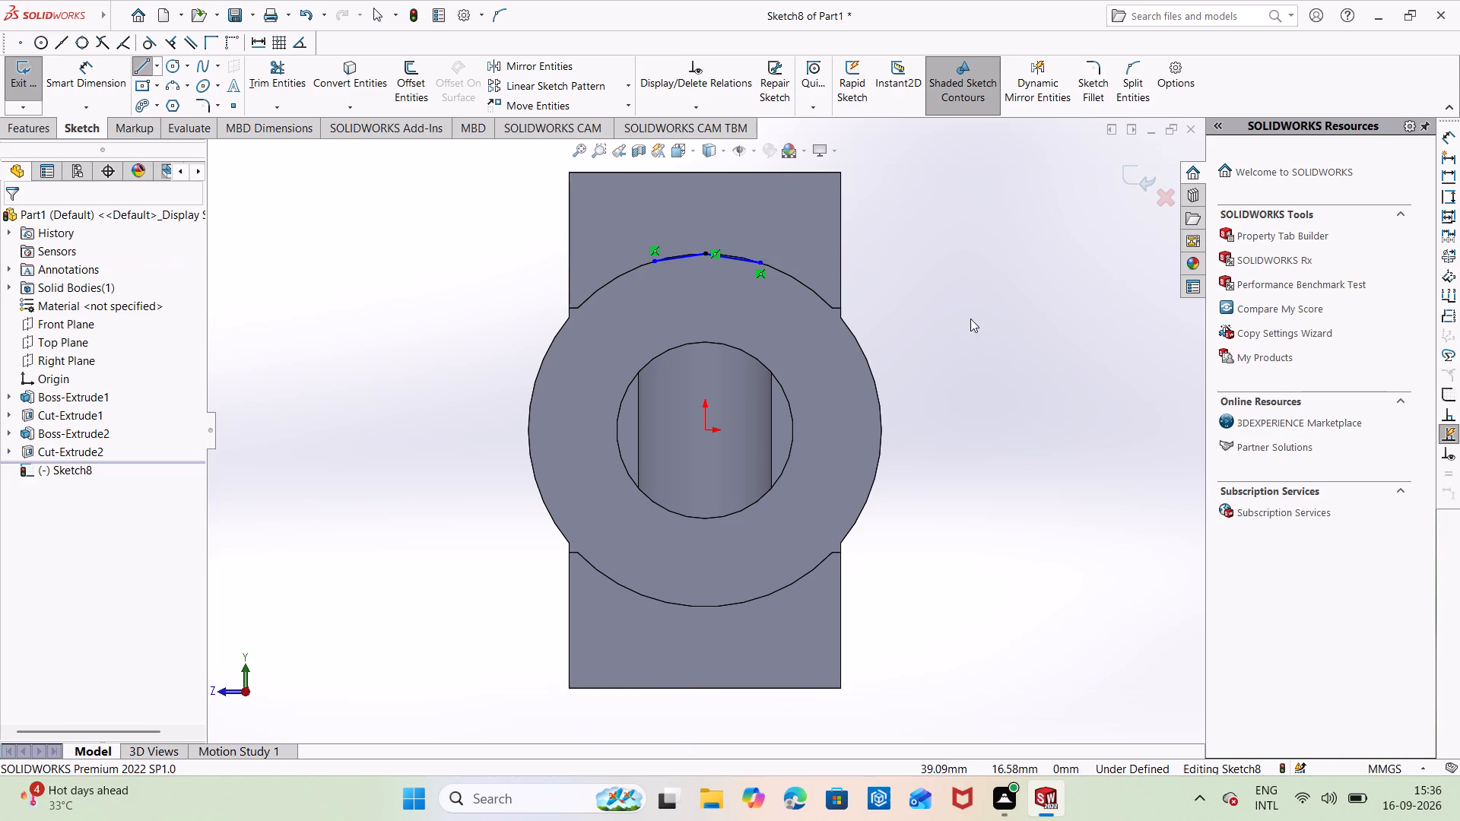
Dimension the horizontal extent of the right-hand short line on the boss's upper edge as 8 mm.
right_click_drag(970, 331, 938, 227)
left_click(726, 253)
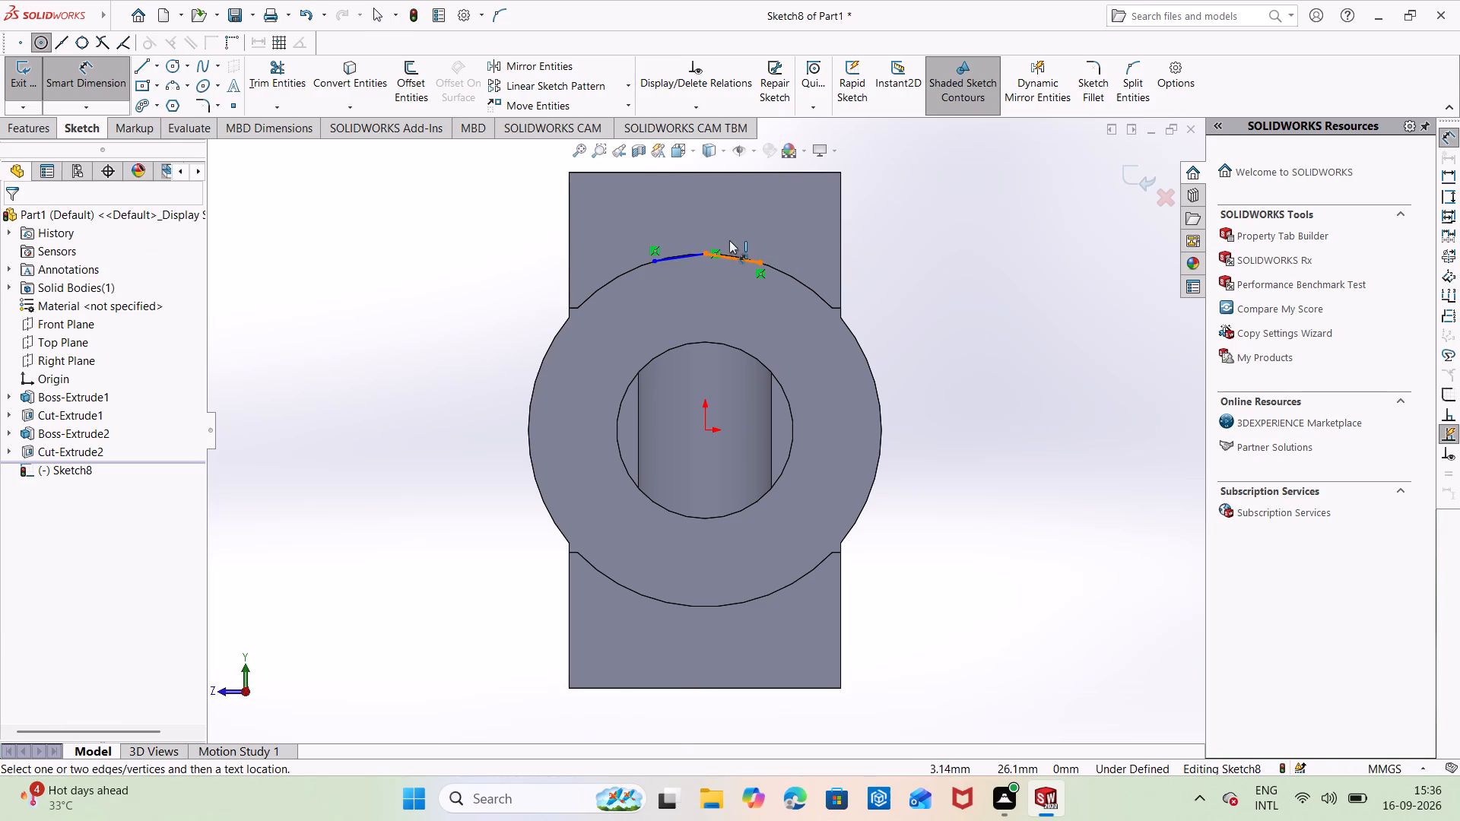
left_click(756, 217)
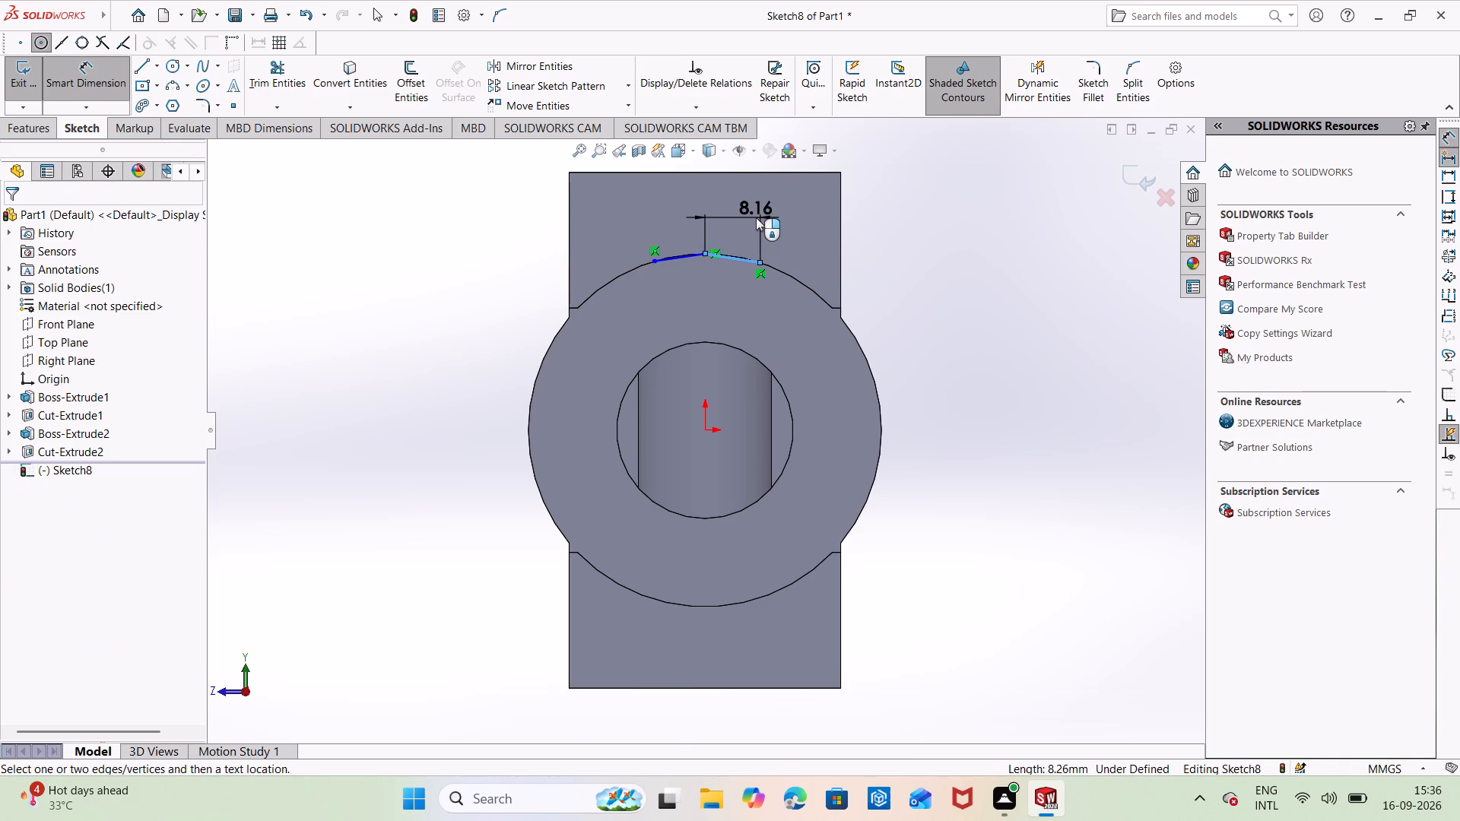
key("BackSpace")
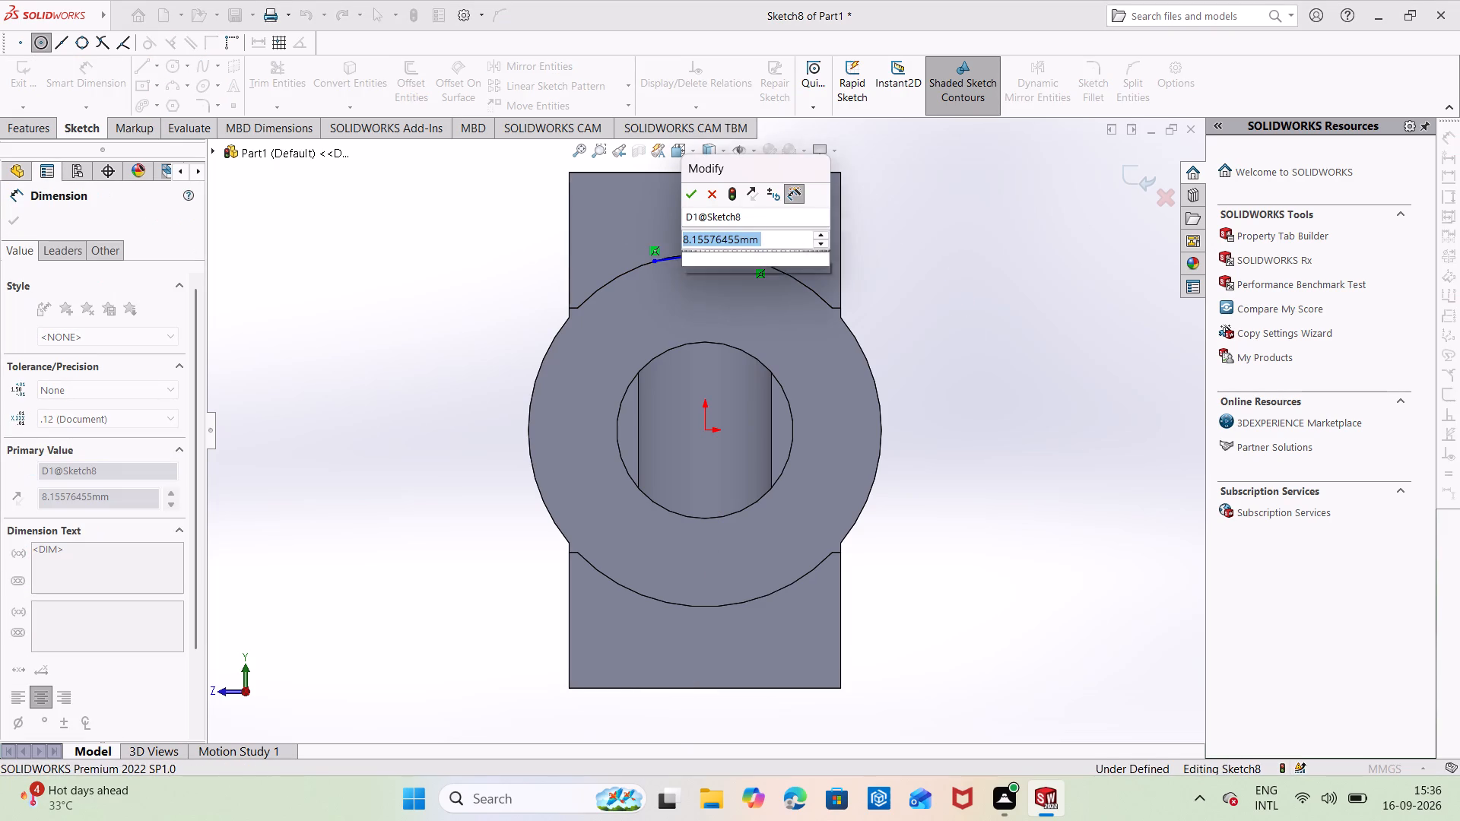
key("8")
key("Return")
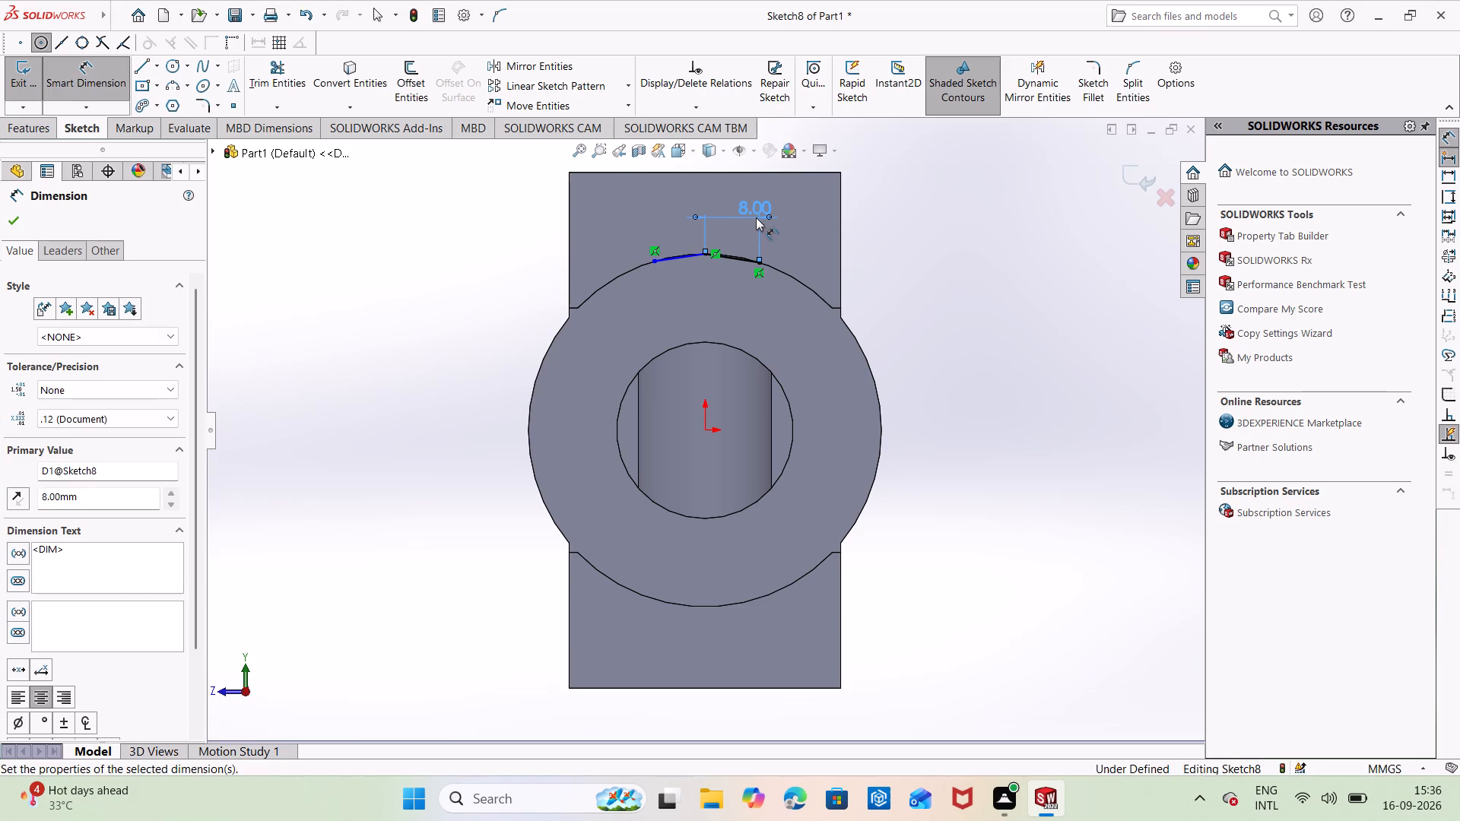
Dimension the horizontal extent of the left-hand short line on the boss's upper edge as 8 mm.
left_click(690, 257)
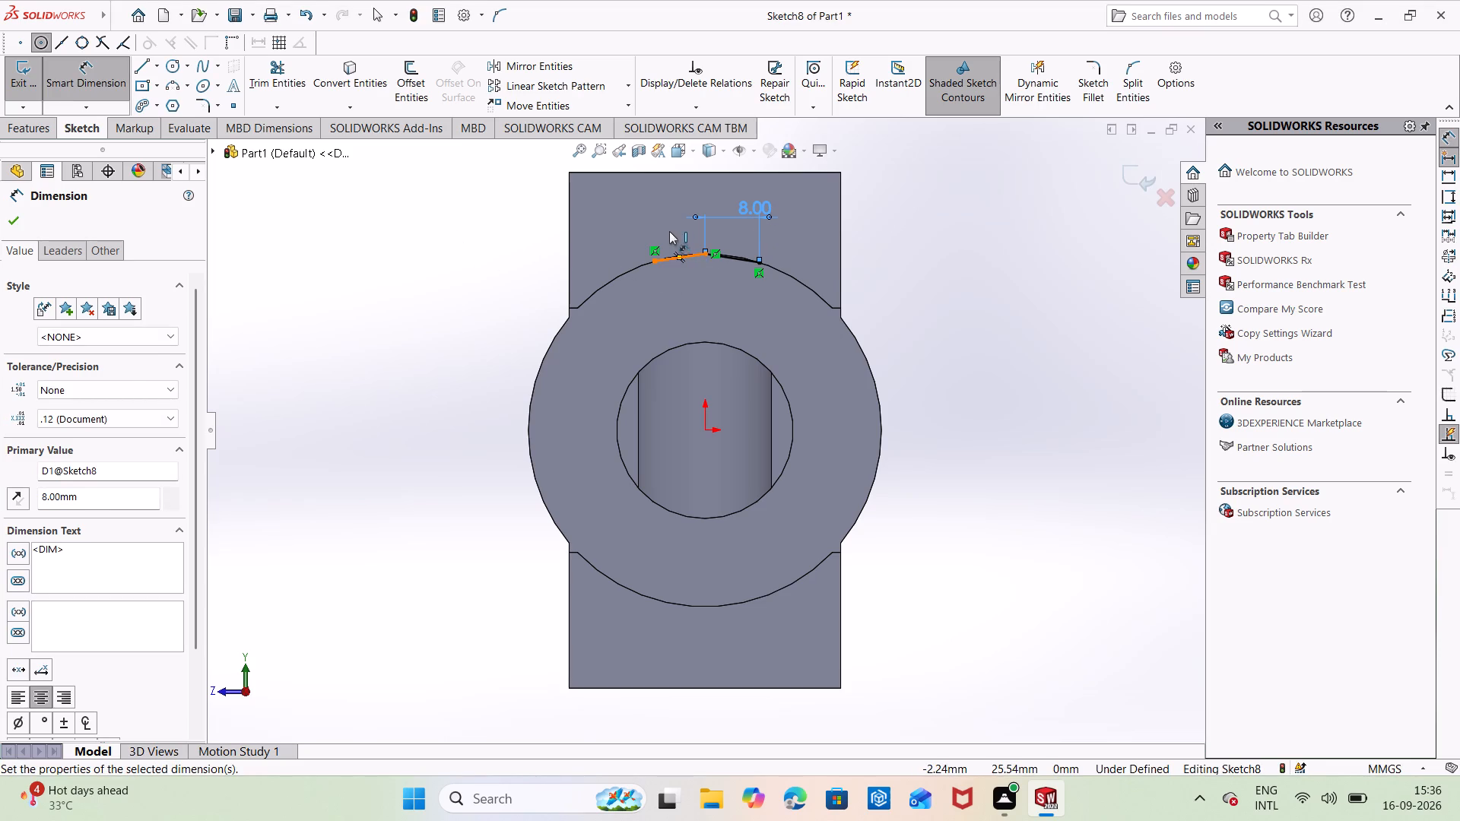
left_click(662, 214)
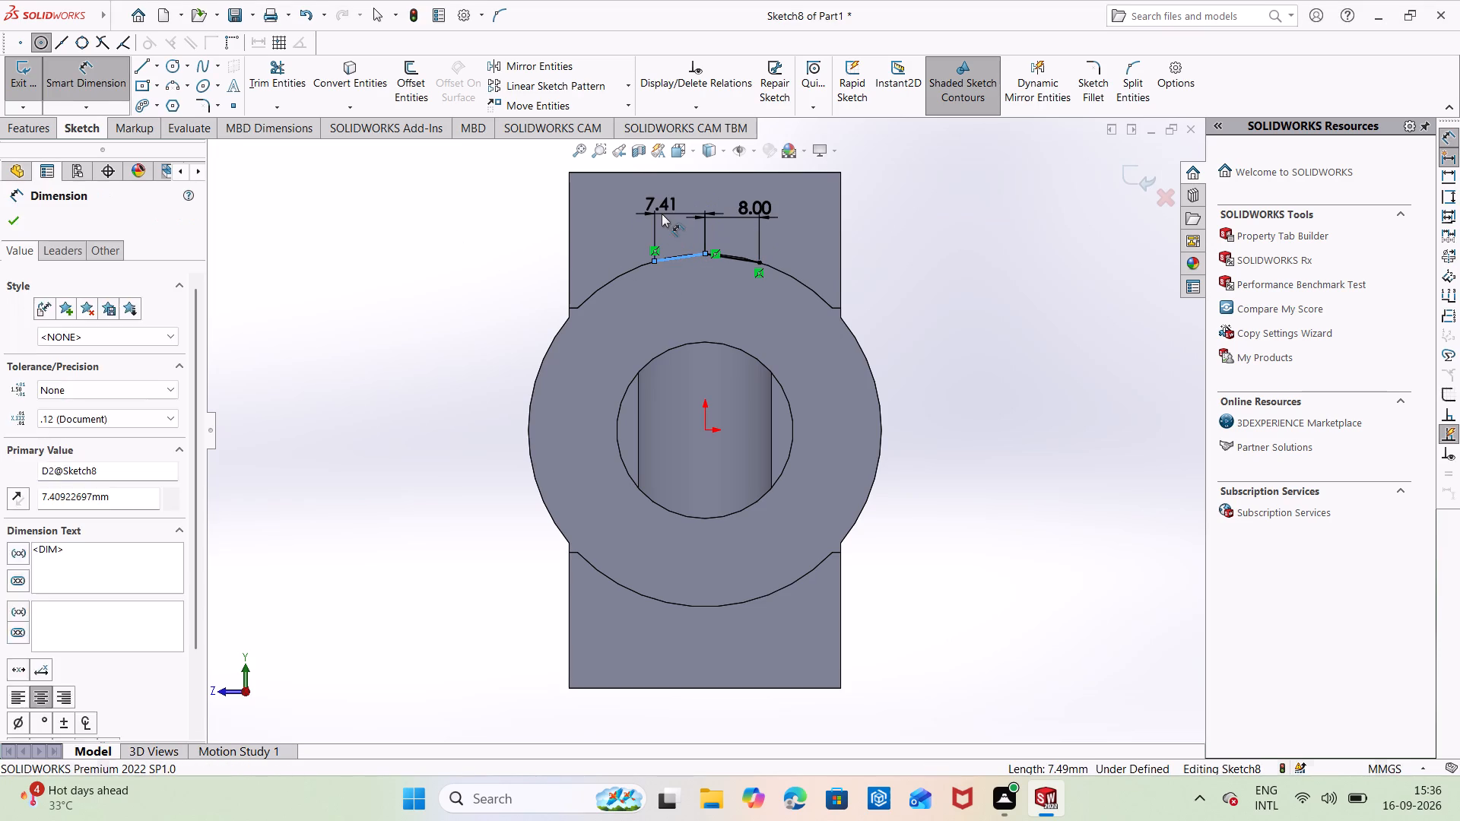
key("BackSpace")
key("8")
key("Return")
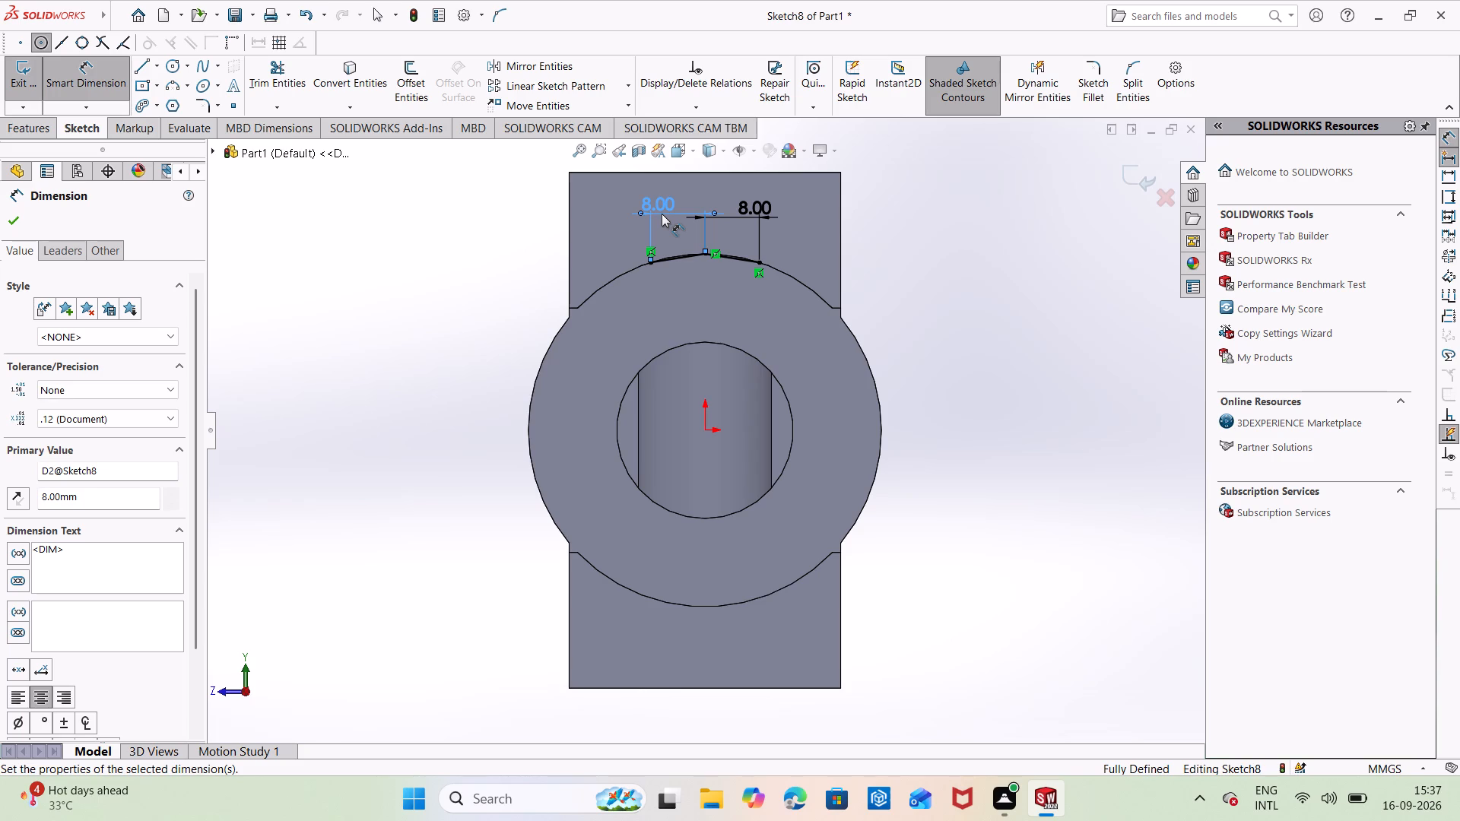
left_click(938, 274)
Sketch two vertical lines about 14.5 mm long from the outer ends of the short lines down to the bore's edge.
right_click_drag(995, 287, 872, 266)
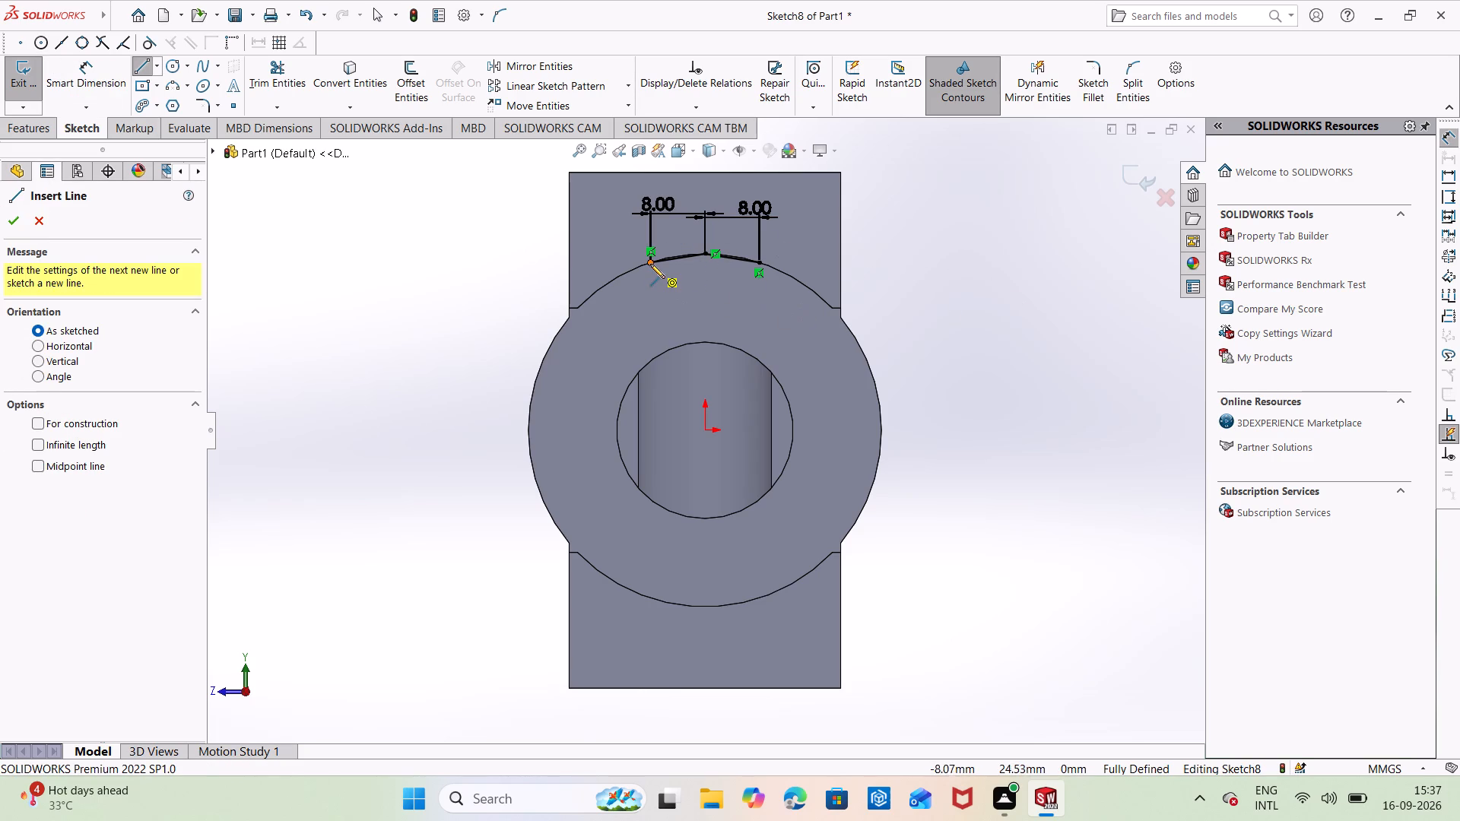
left_click(652, 263)
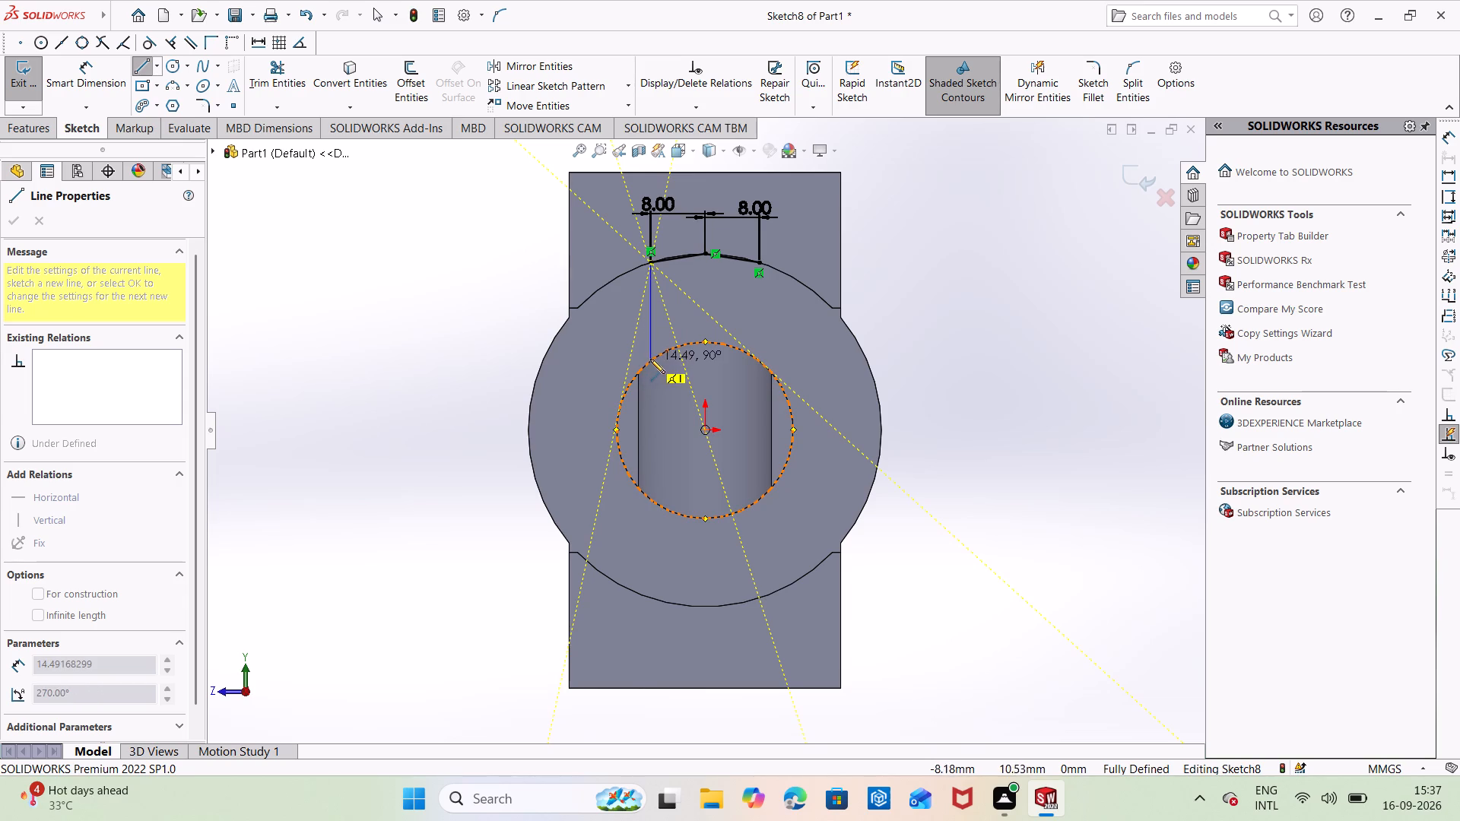
left_click(652, 358)
key("grave")
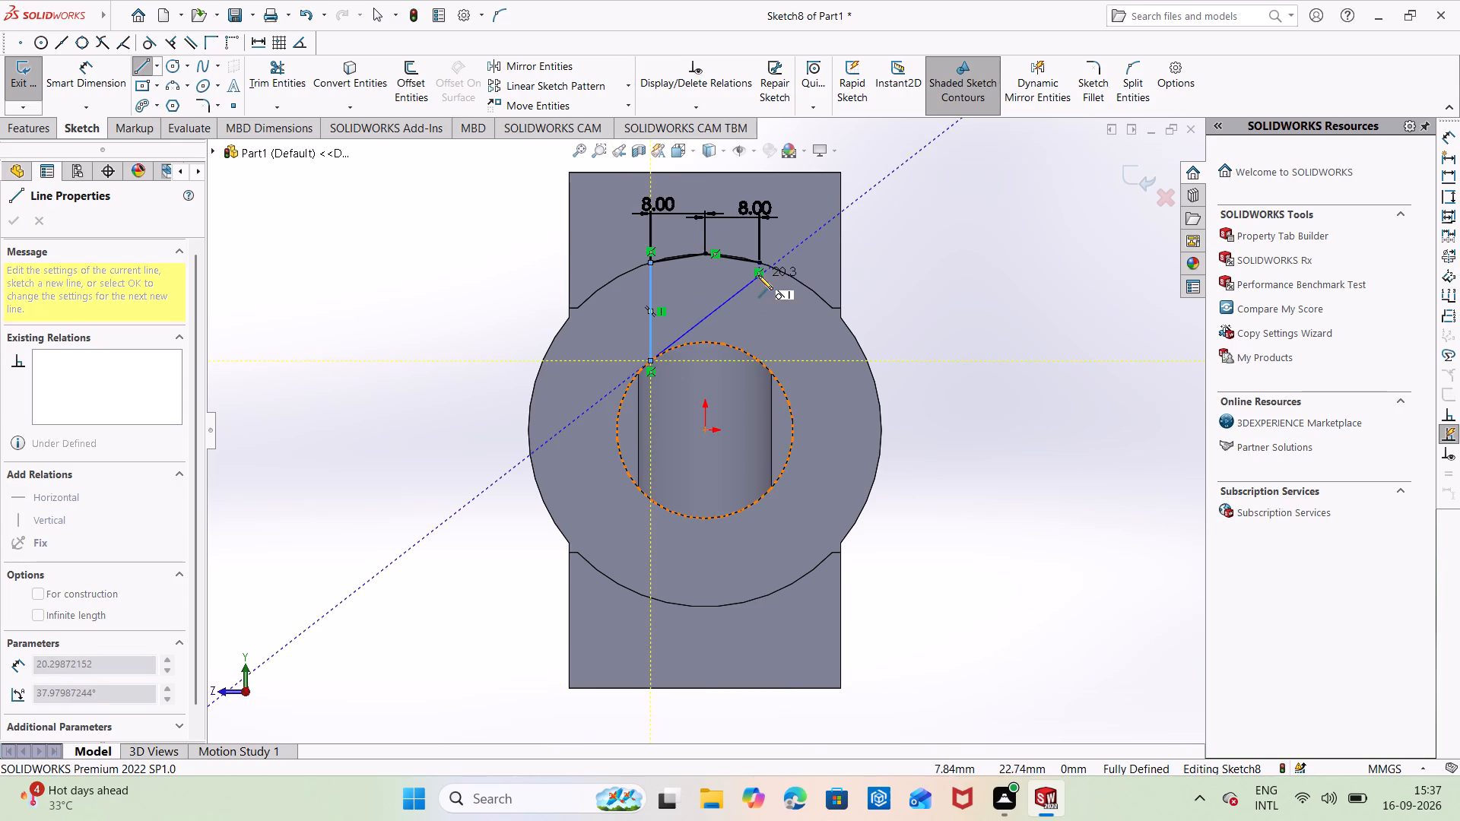
key("grave")
key("Escape")
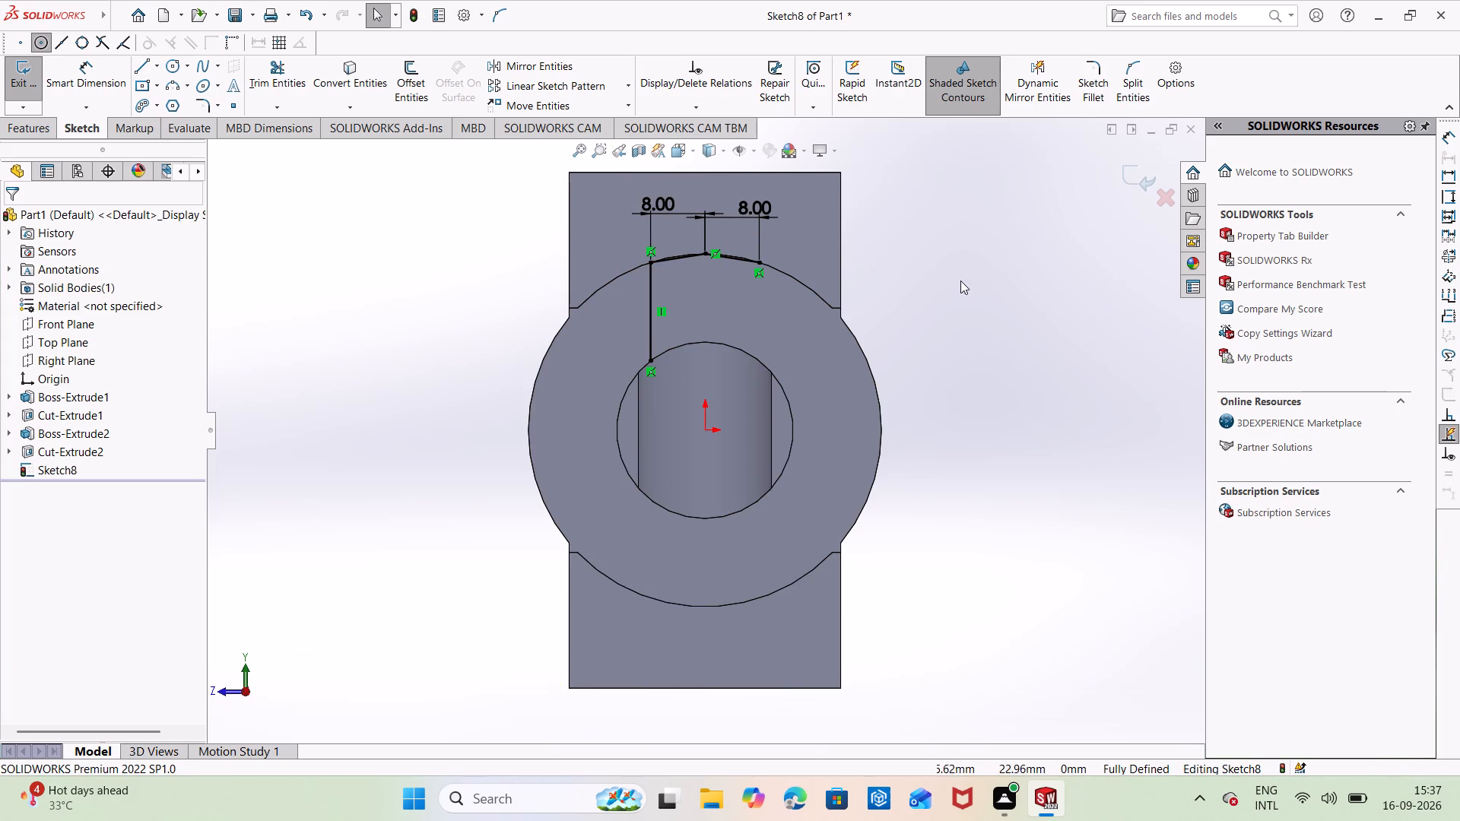
right_click_drag(960, 281, 882, 282)
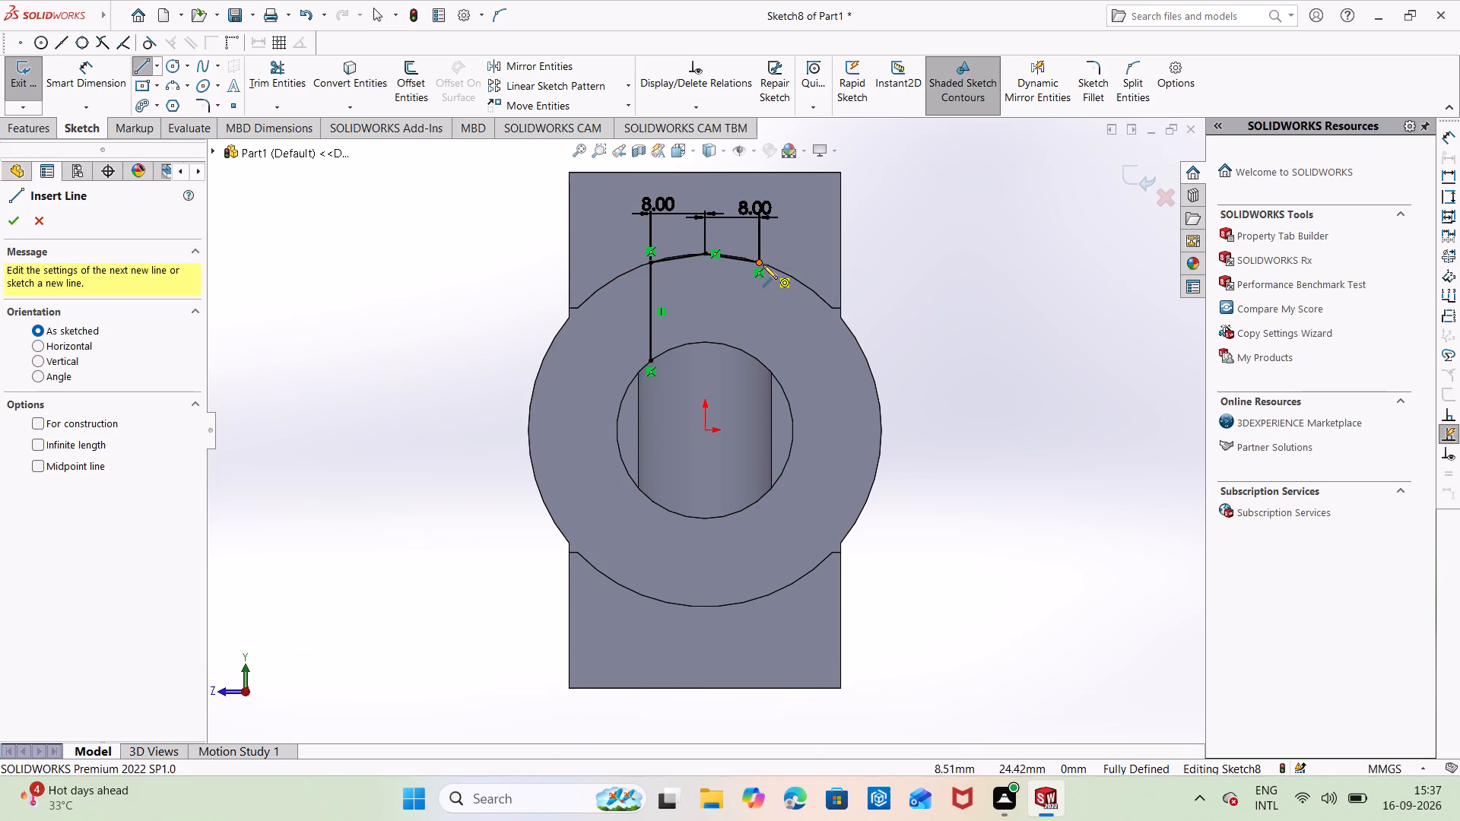
left_click(762, 265)
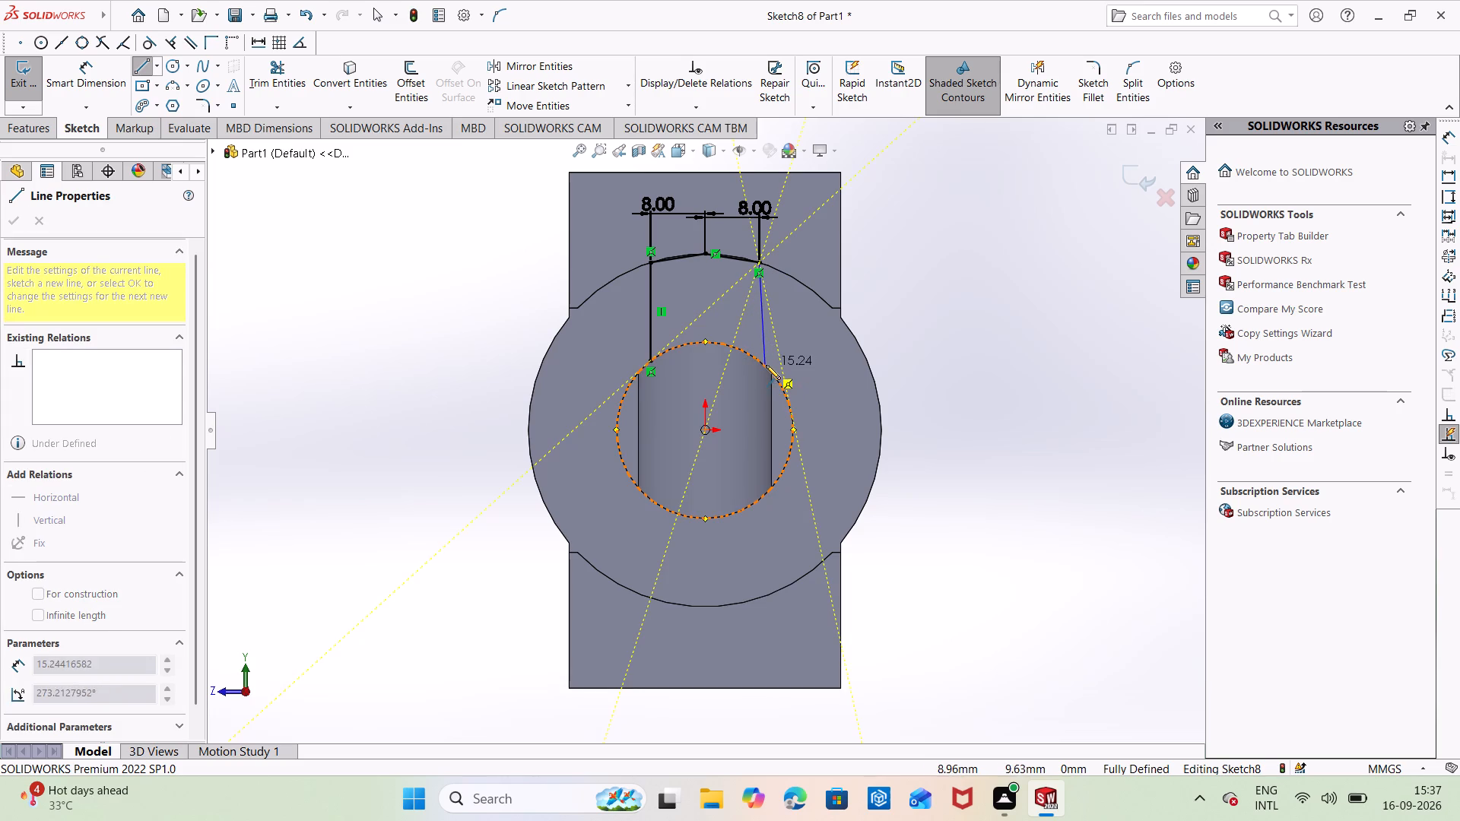
left_click(760, 359)
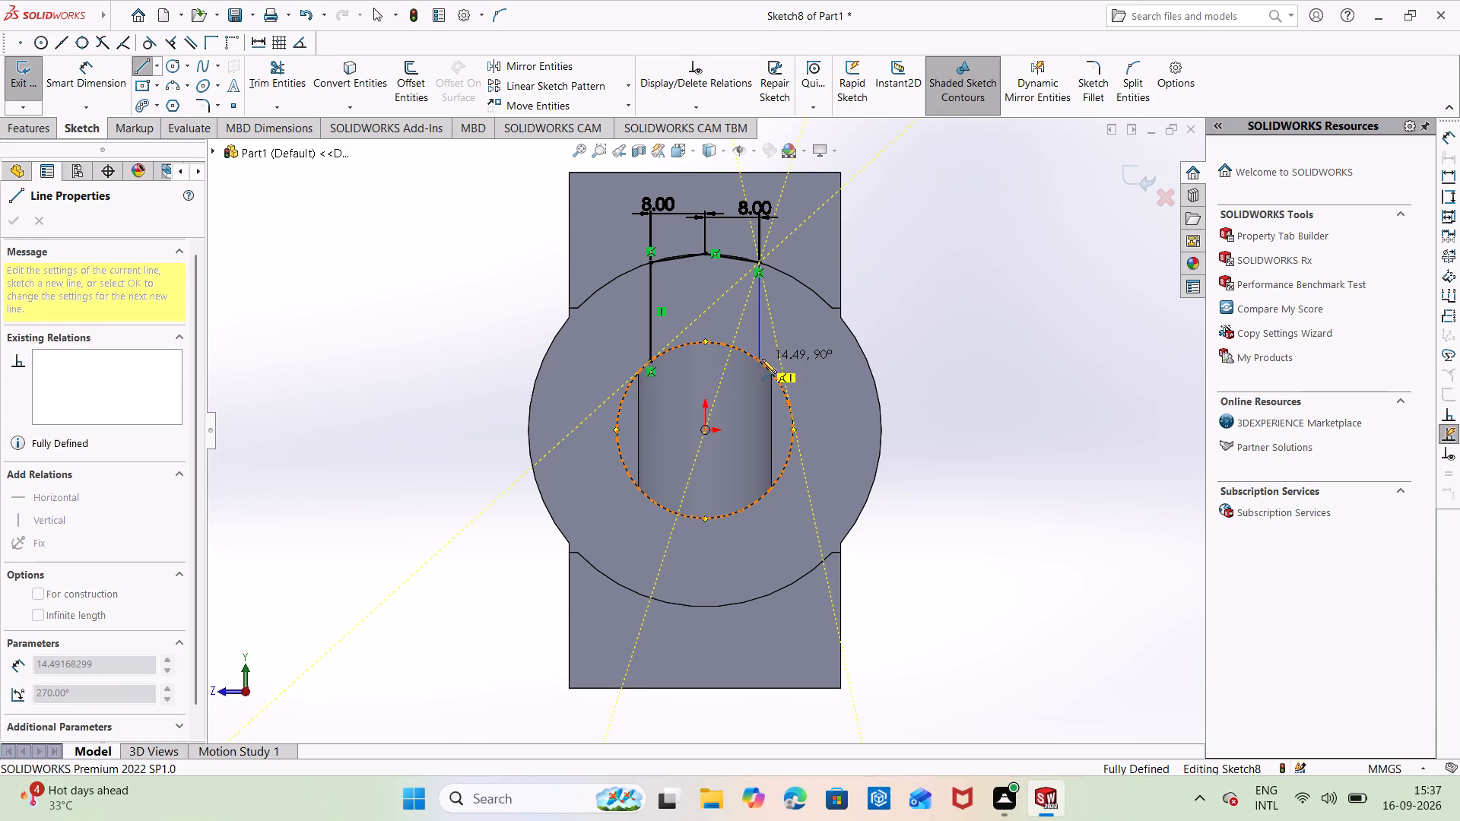
key("Escape")
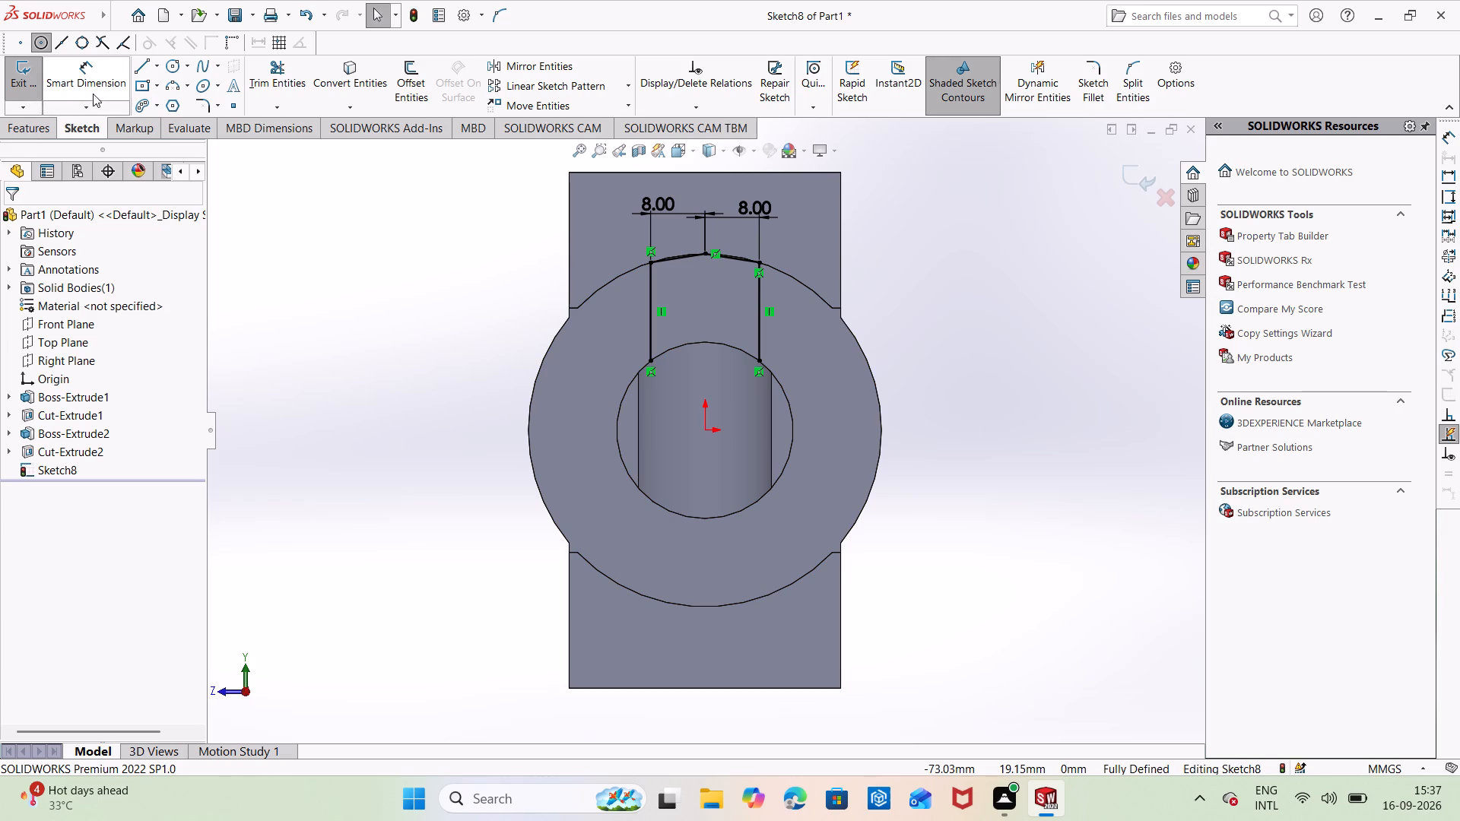
Close the profile with a three-point arc of 13 mm radius along the bore's upper edge, joining the vertical lines' lower ends.
left_click(170, 81)
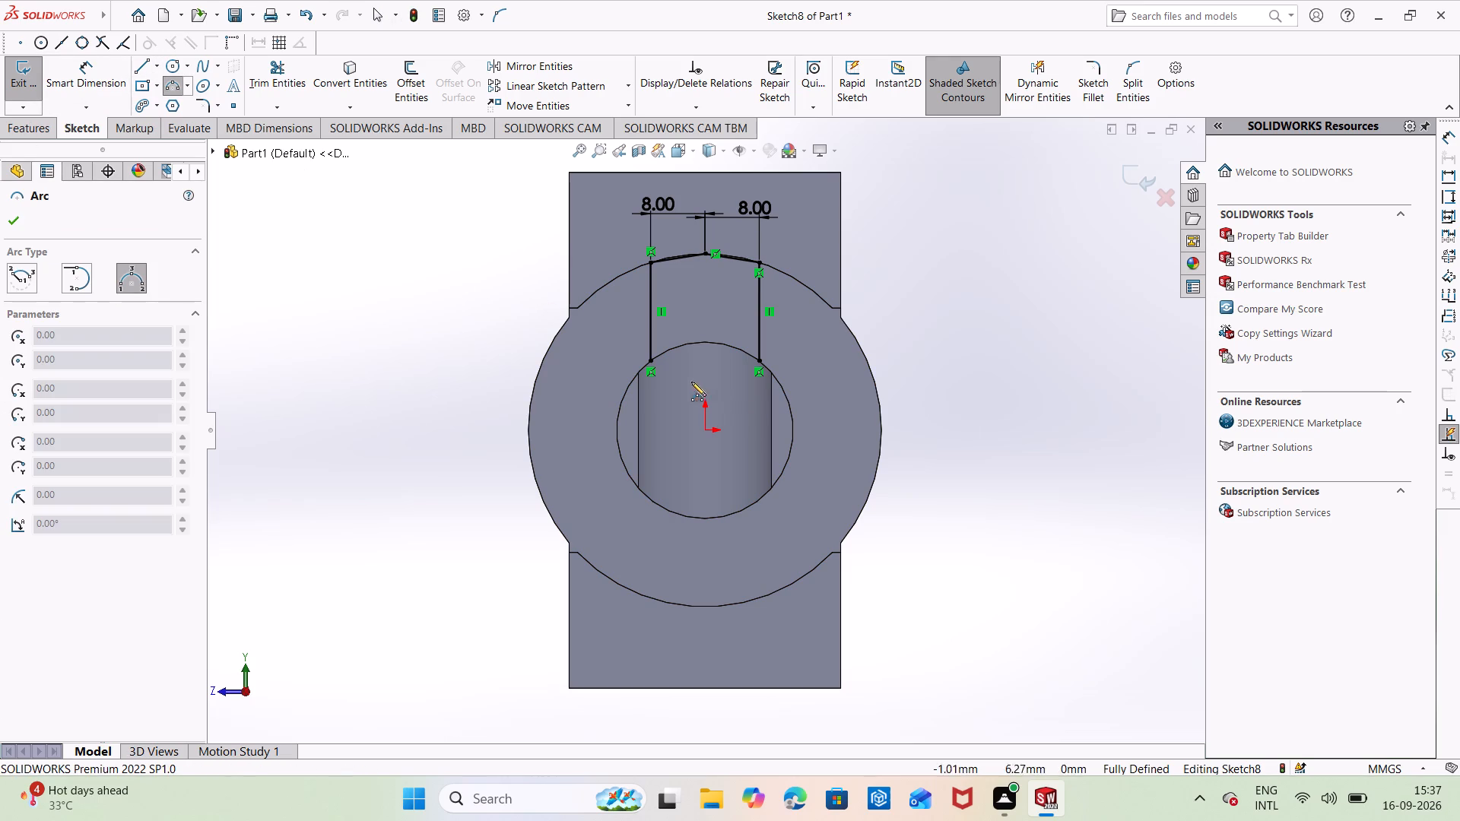
left_click(651, 360)
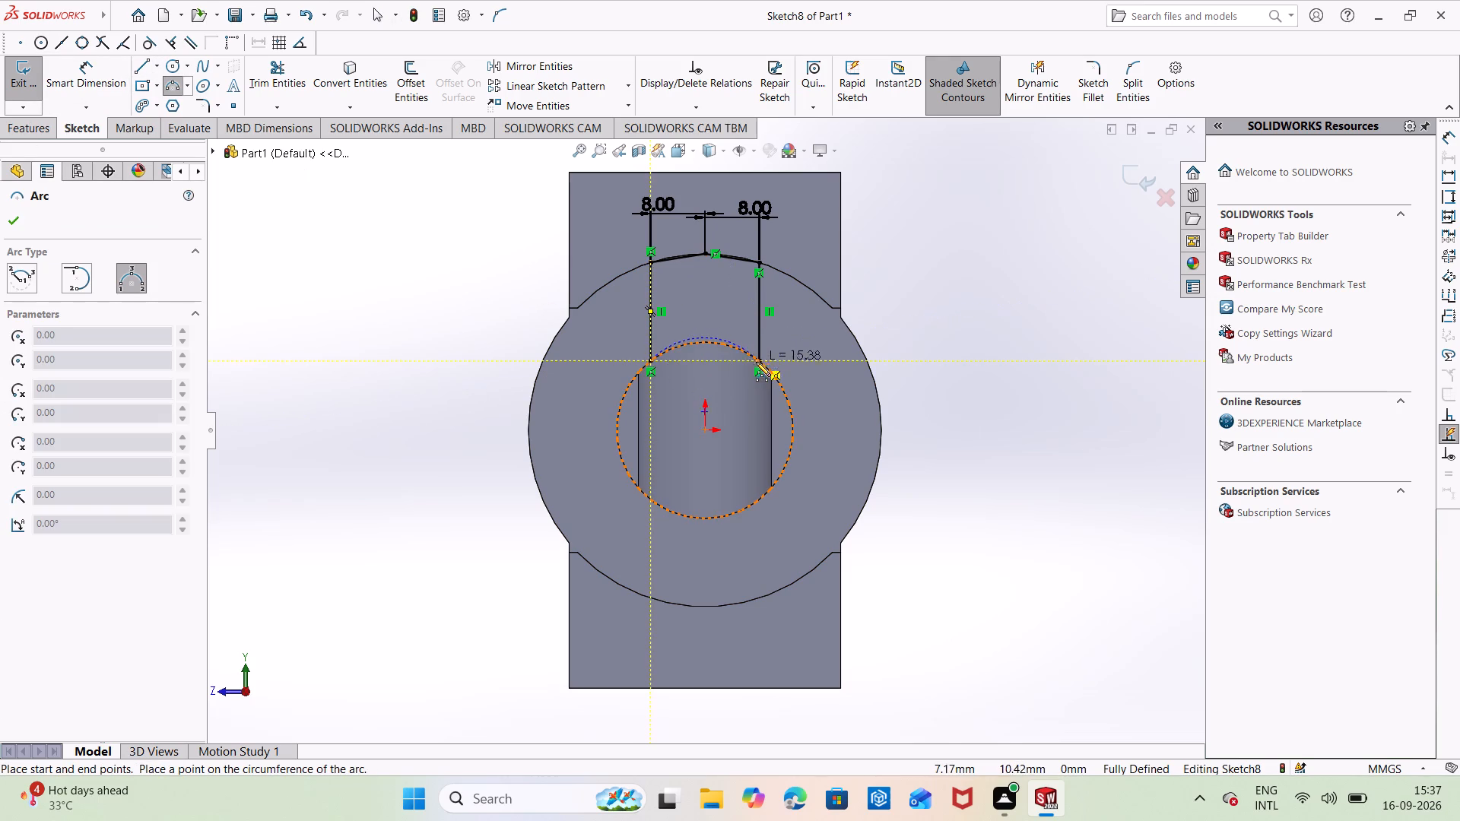
left_click(763, 360)
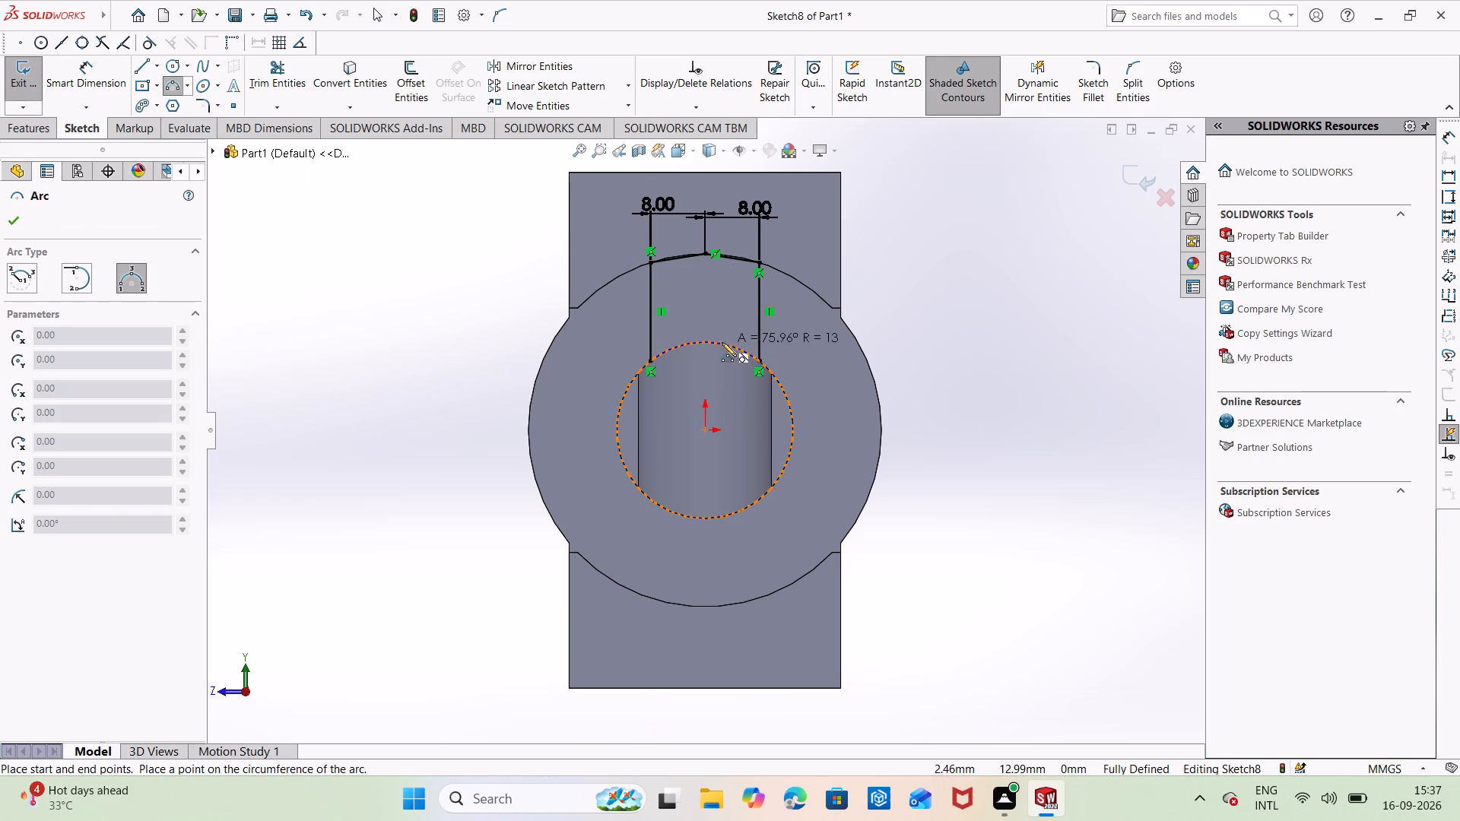
left_click(711, 343)
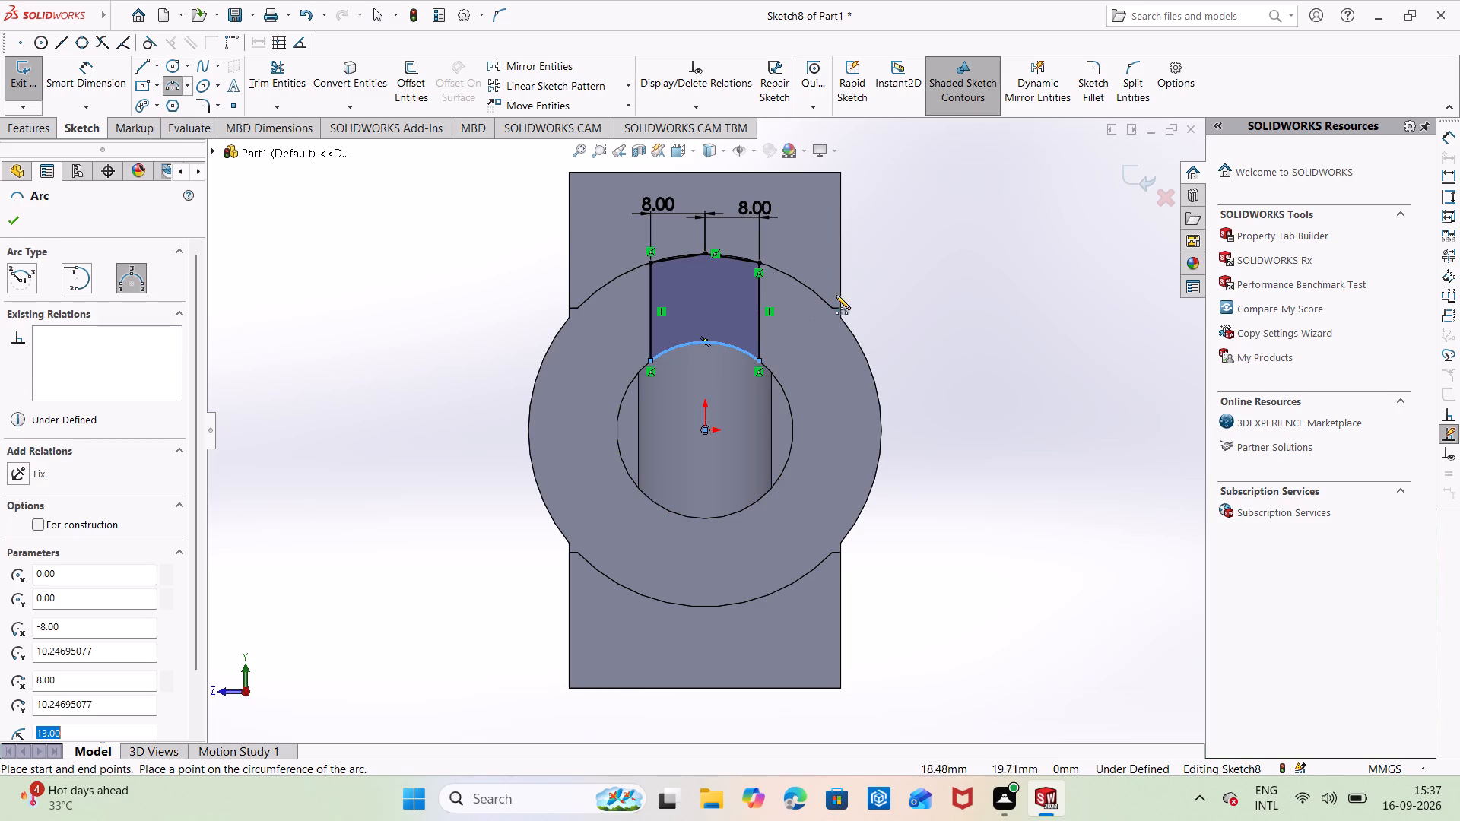
key("Escape")
key("Escape")
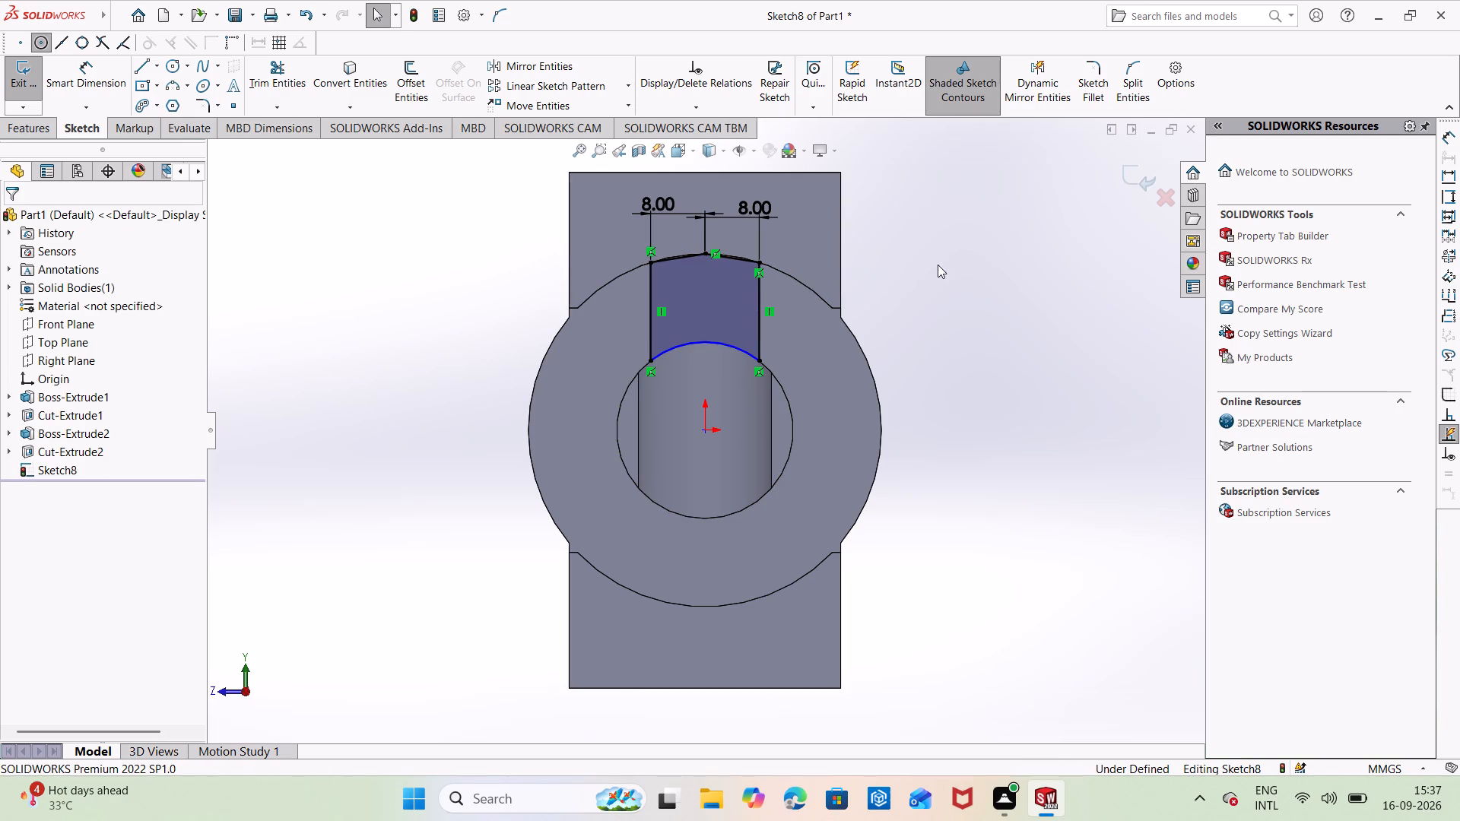
Dimension the radius of the arc on the bore's upper edge as 13 mm.
left_click(85, 78)
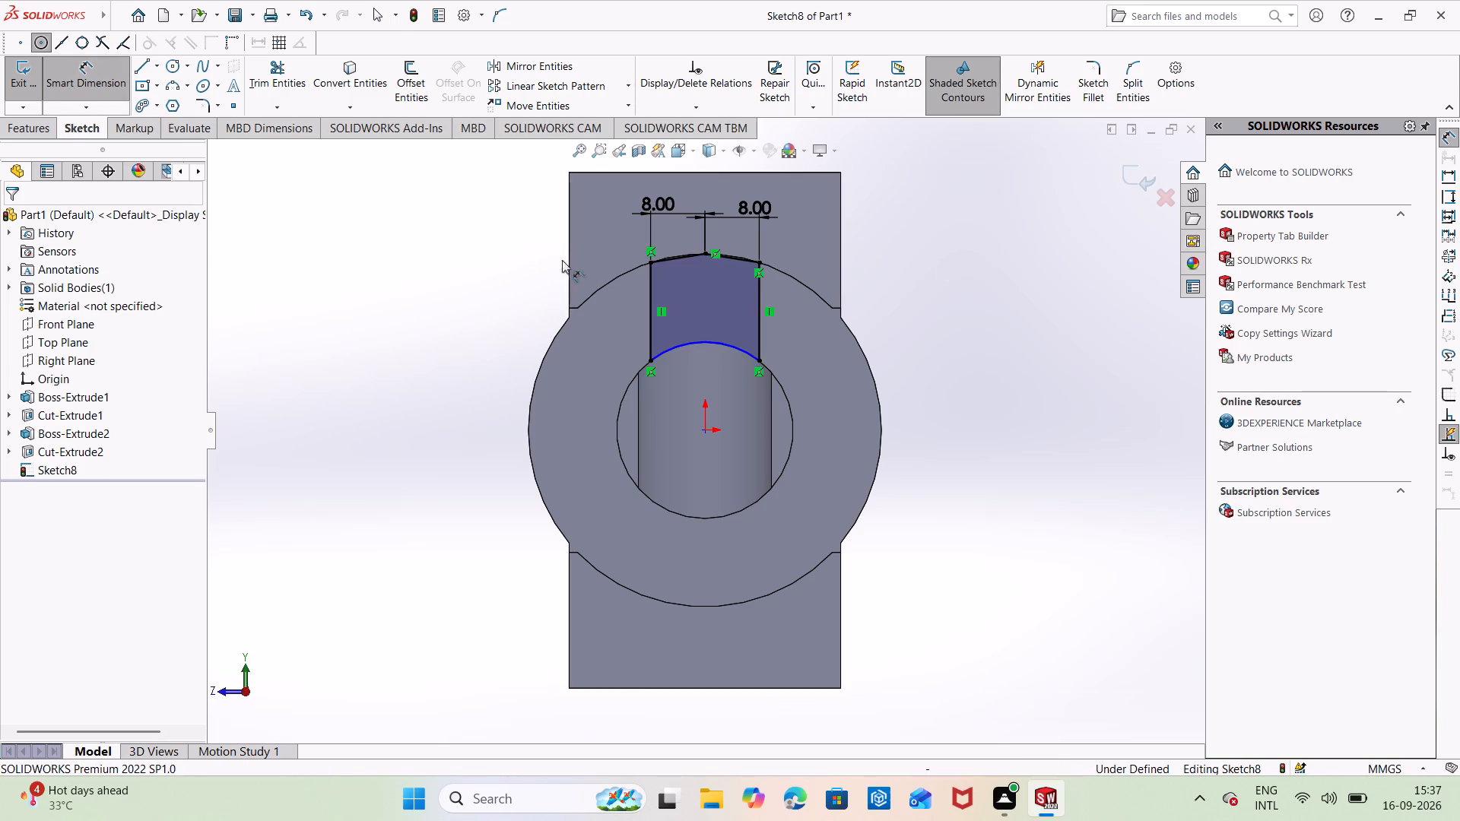
left_click(700, 341)
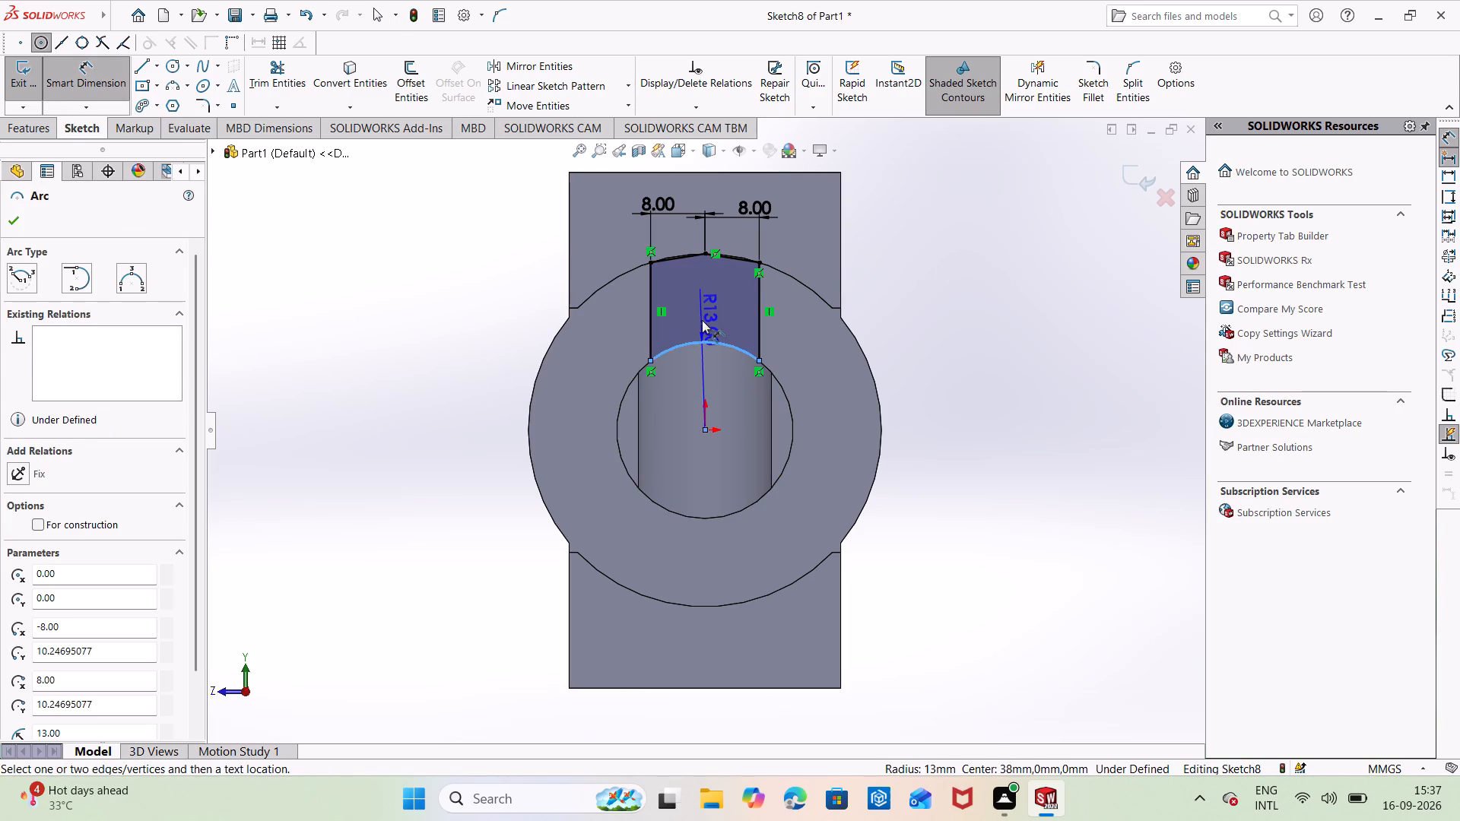
left_click(702, 320)
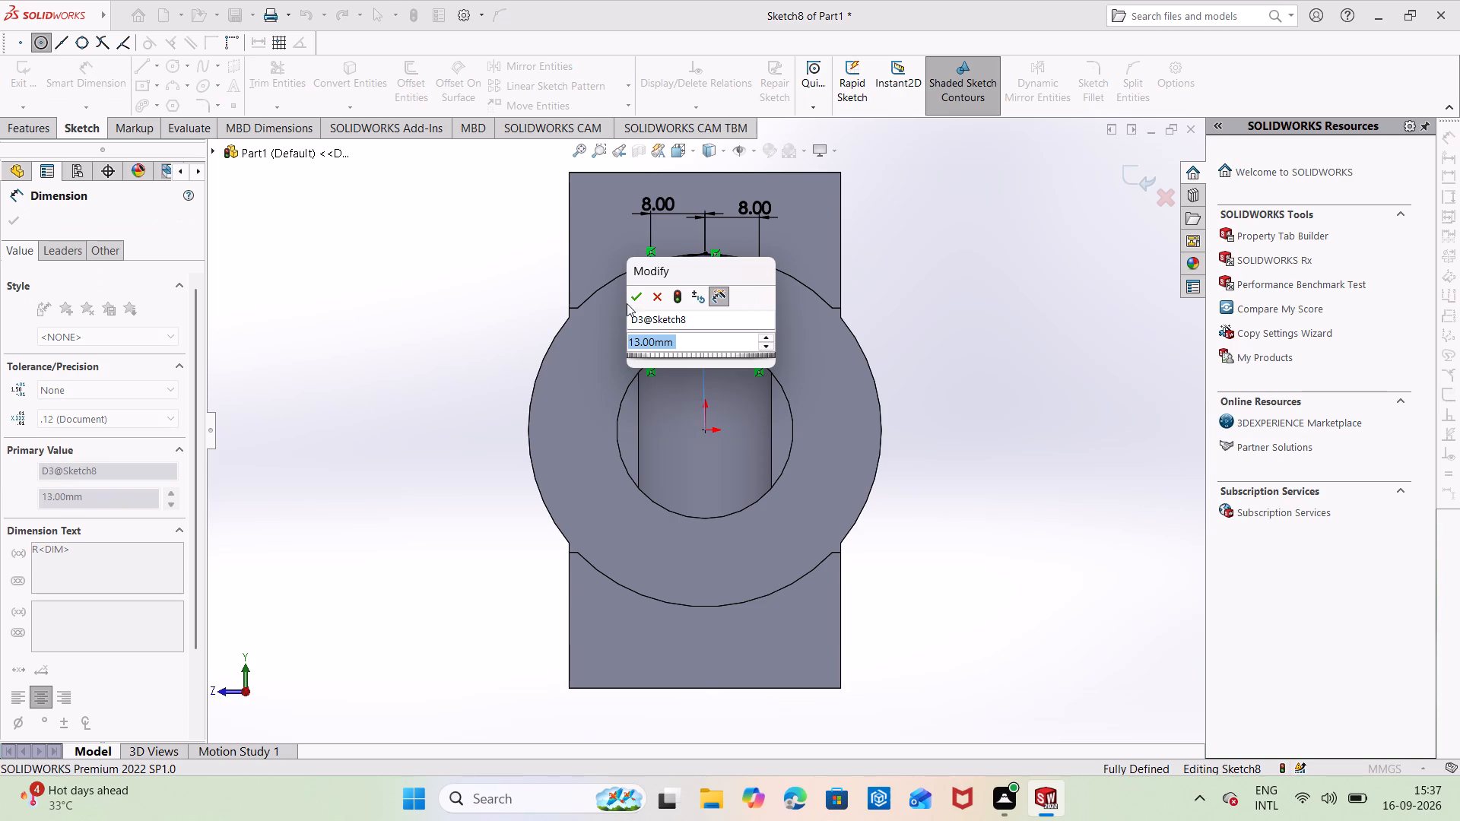
left_click(634, 294)
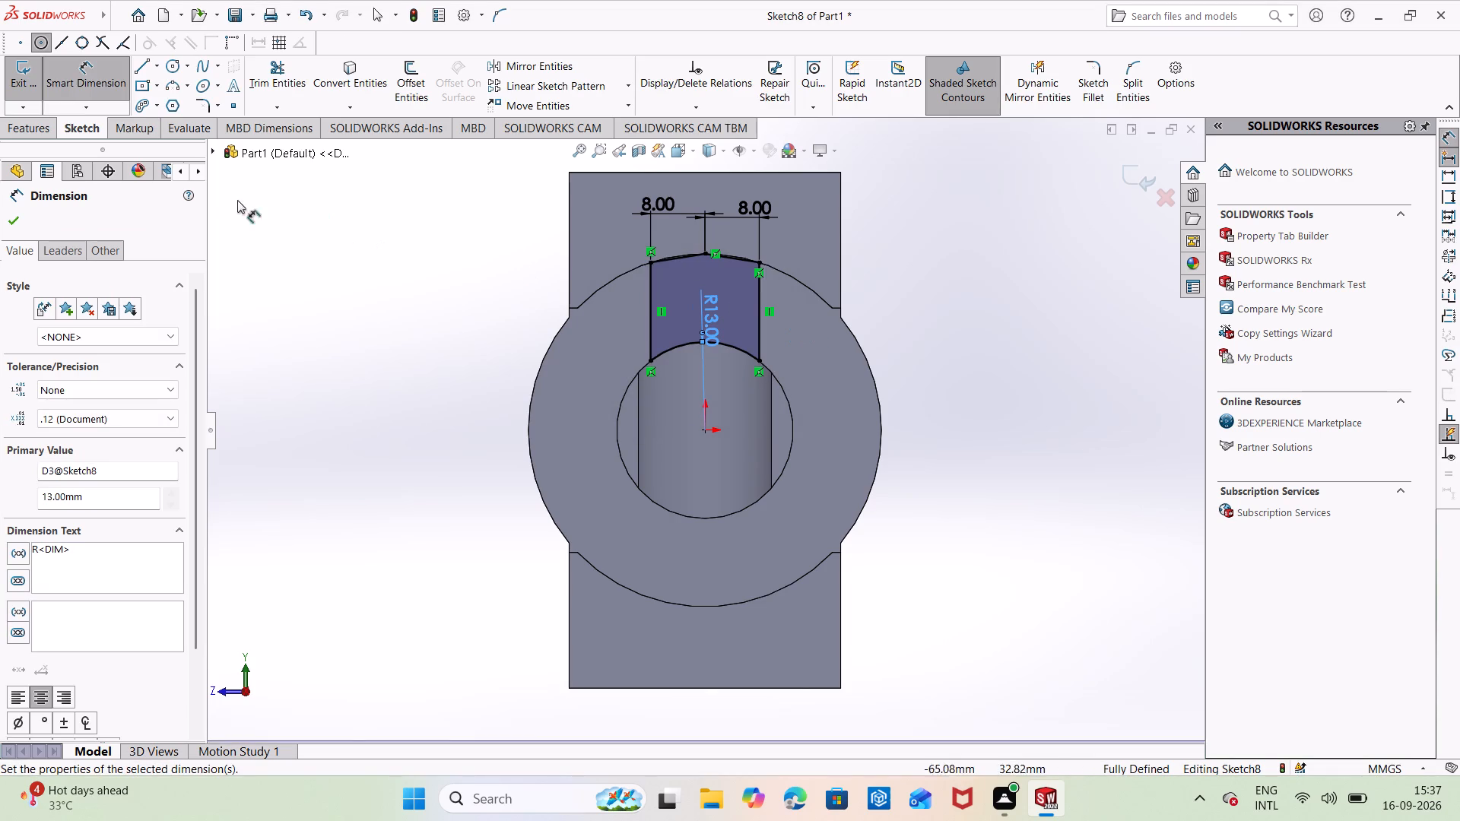
left_click(30, 129)
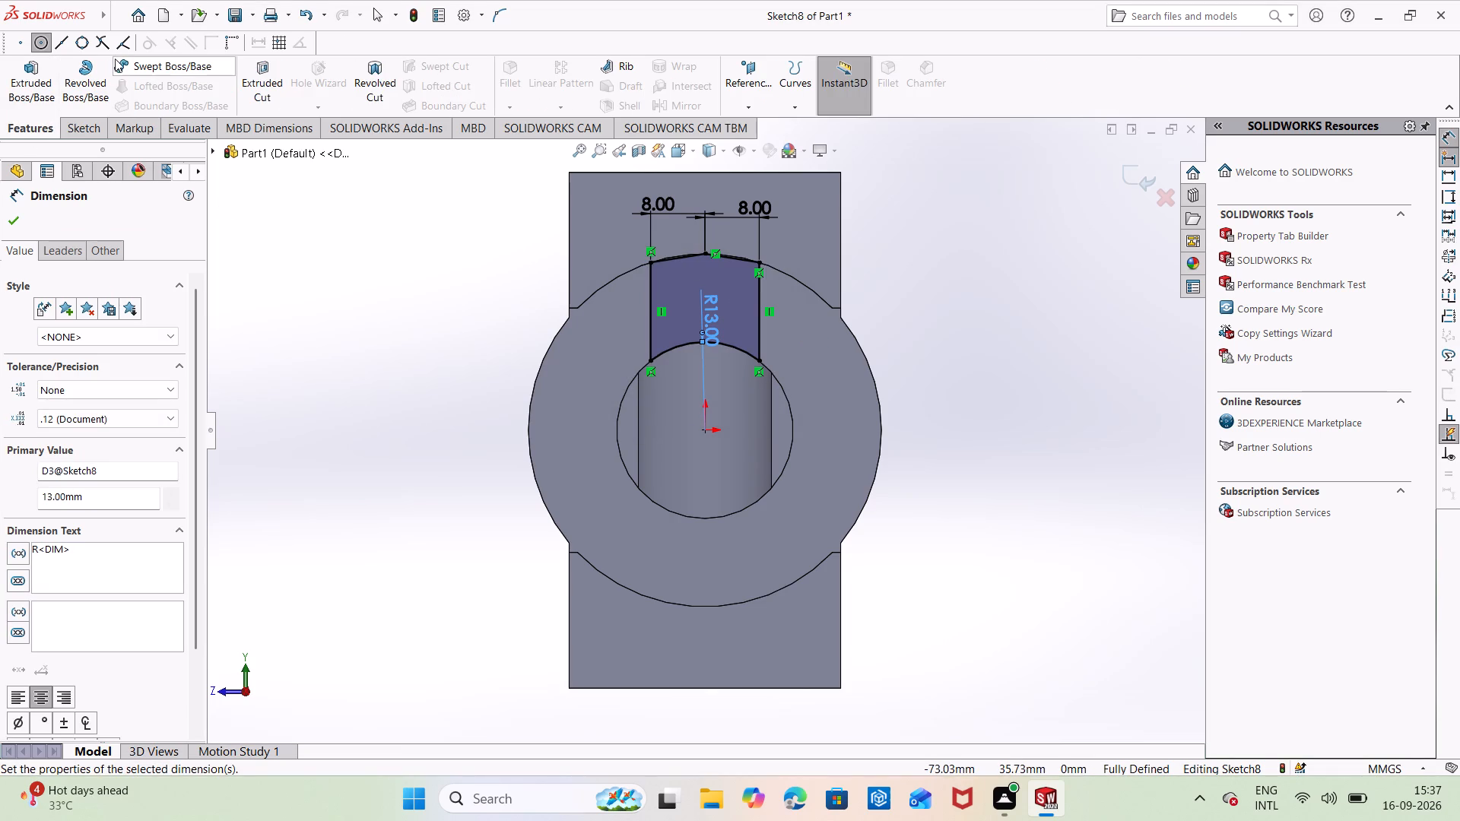
key("Escape")
key("Escape")
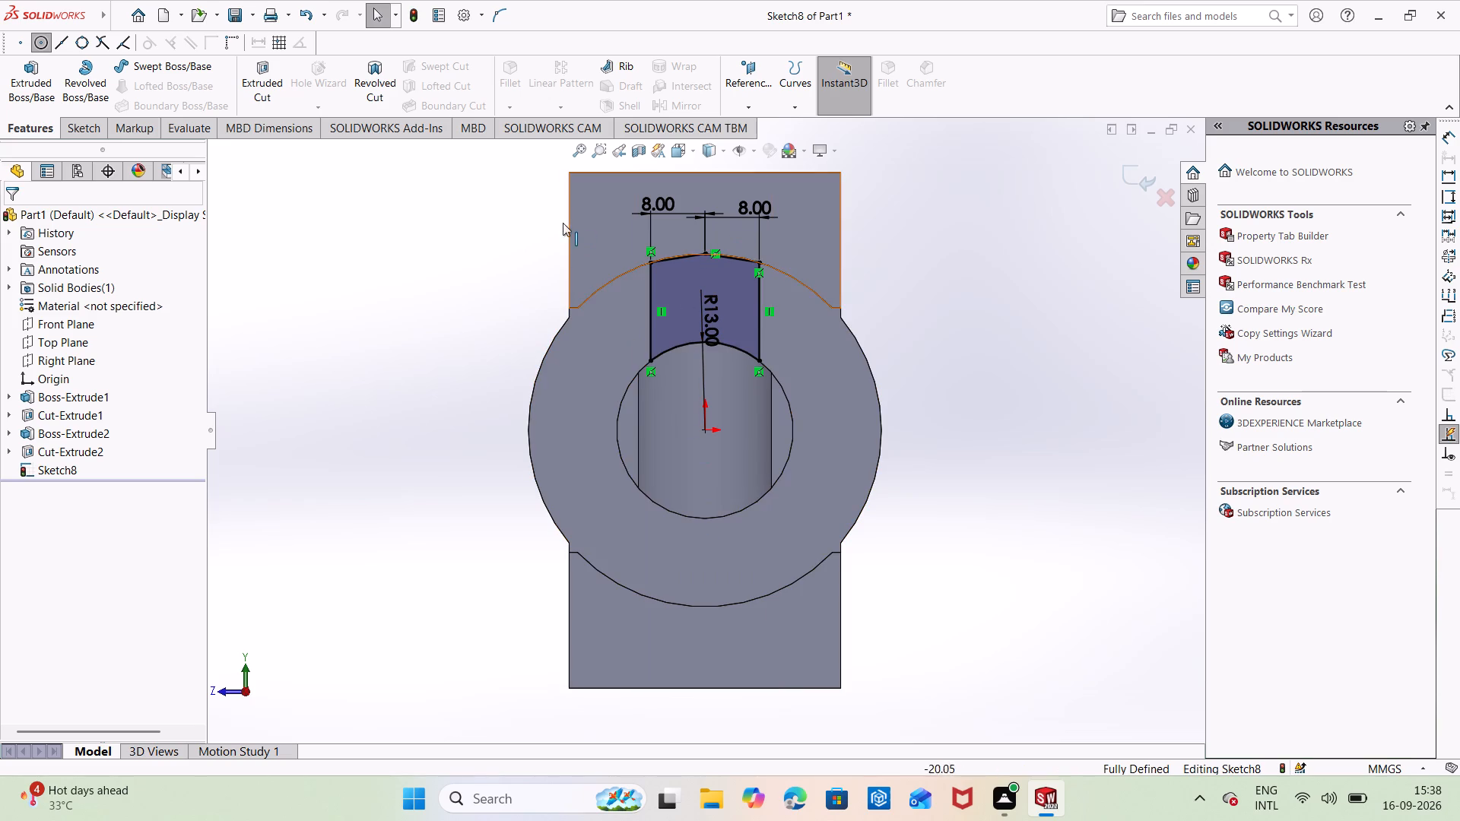
key("Escape")
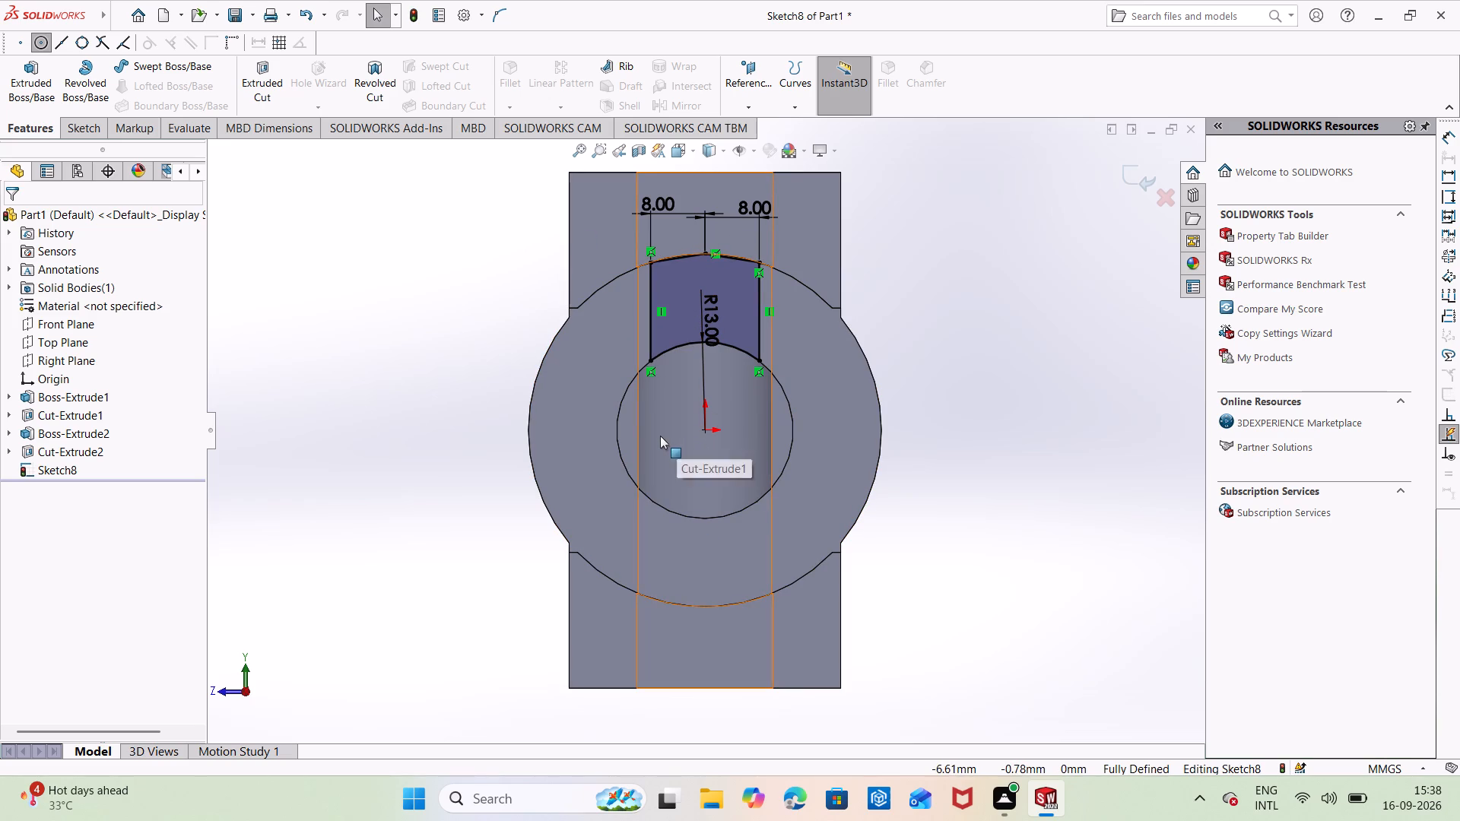
Sketch a horizontal line about 34 mm long across the bore through its centre and convert it to construction geometry.
right_click_drag(1003, 343, 809, 270)
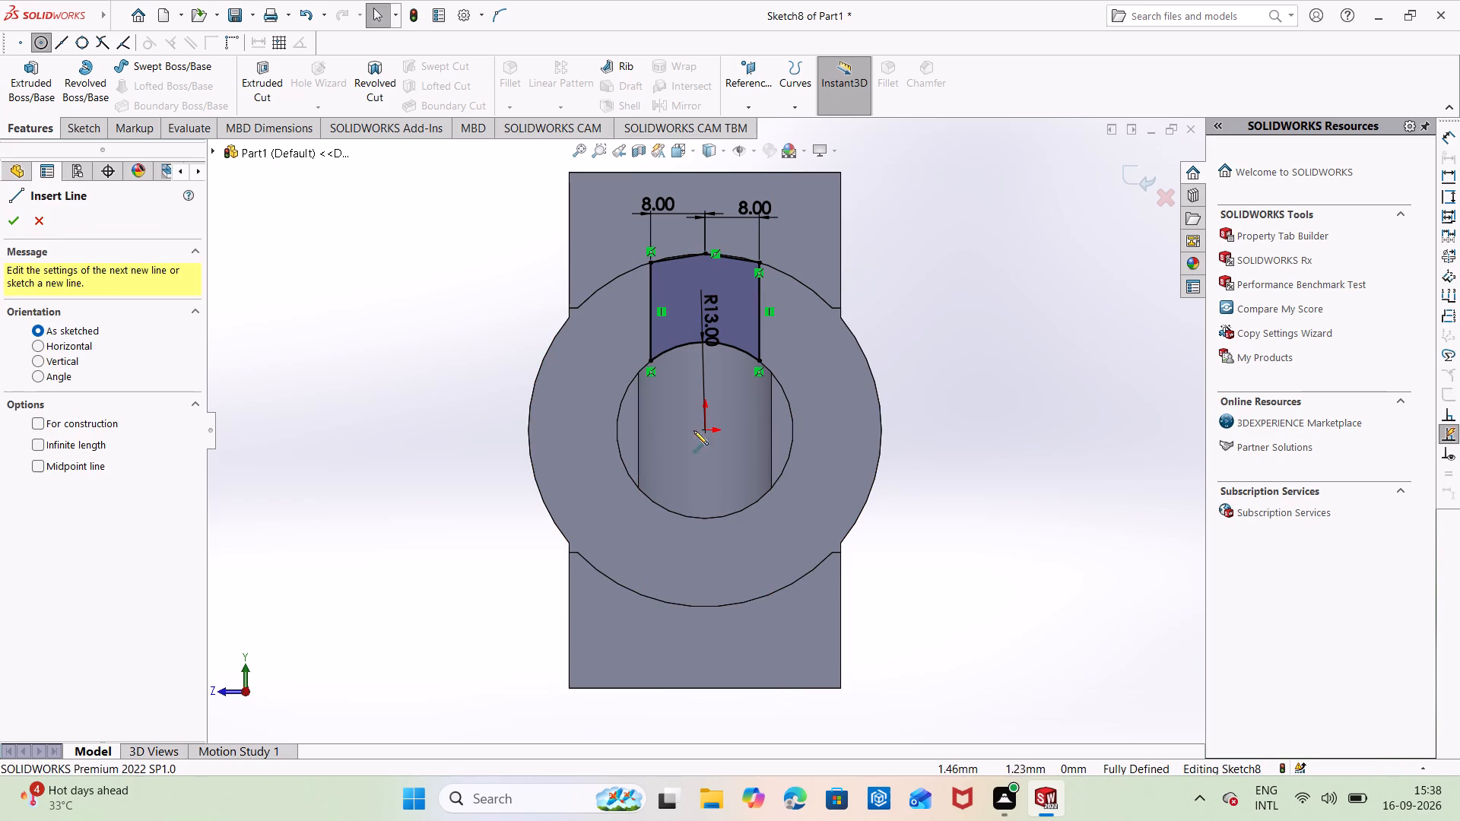
left_click(586, 434)
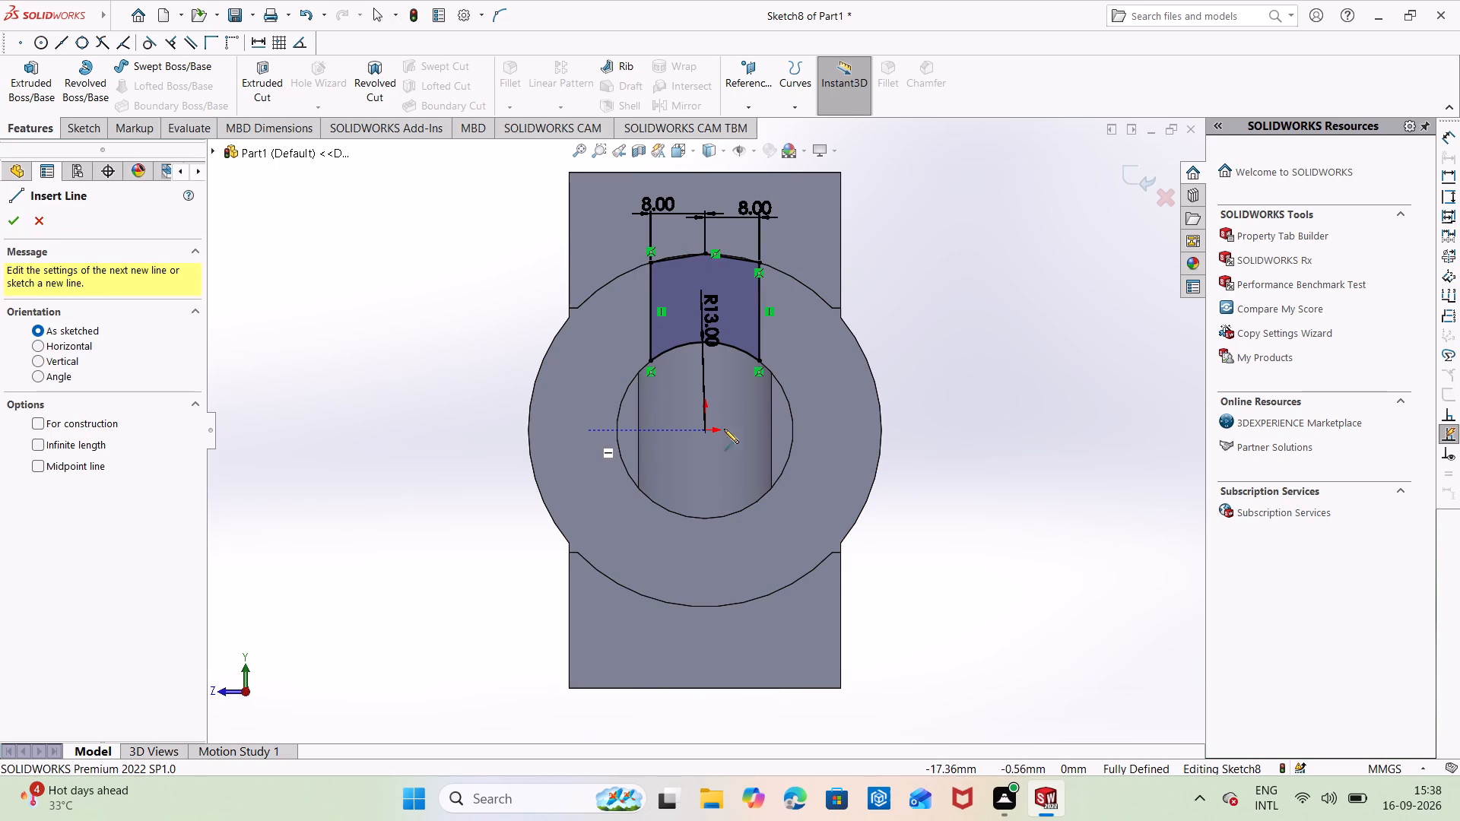
left_click(817, 434)
key("Escape")
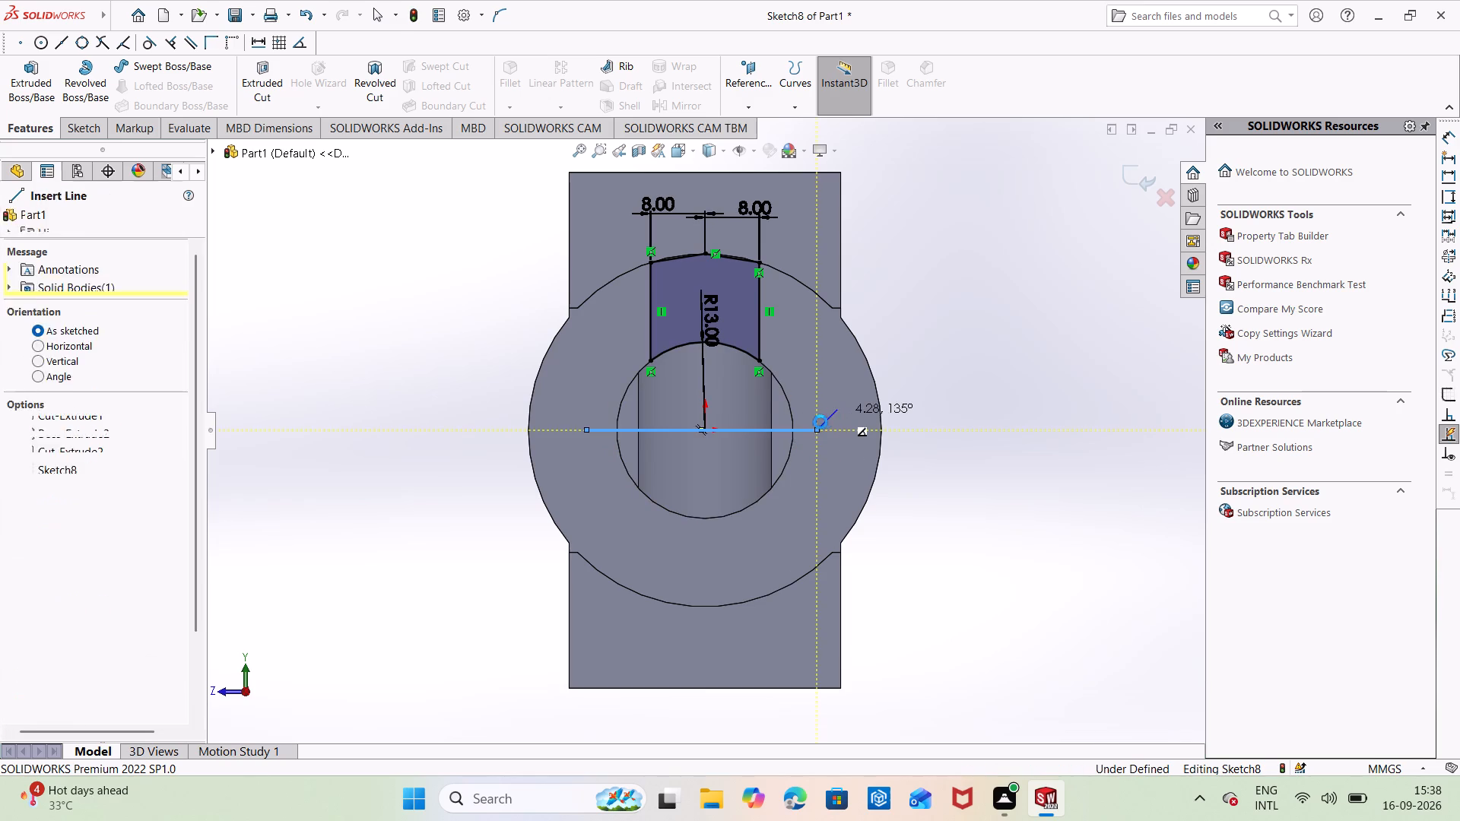
key("Escape")
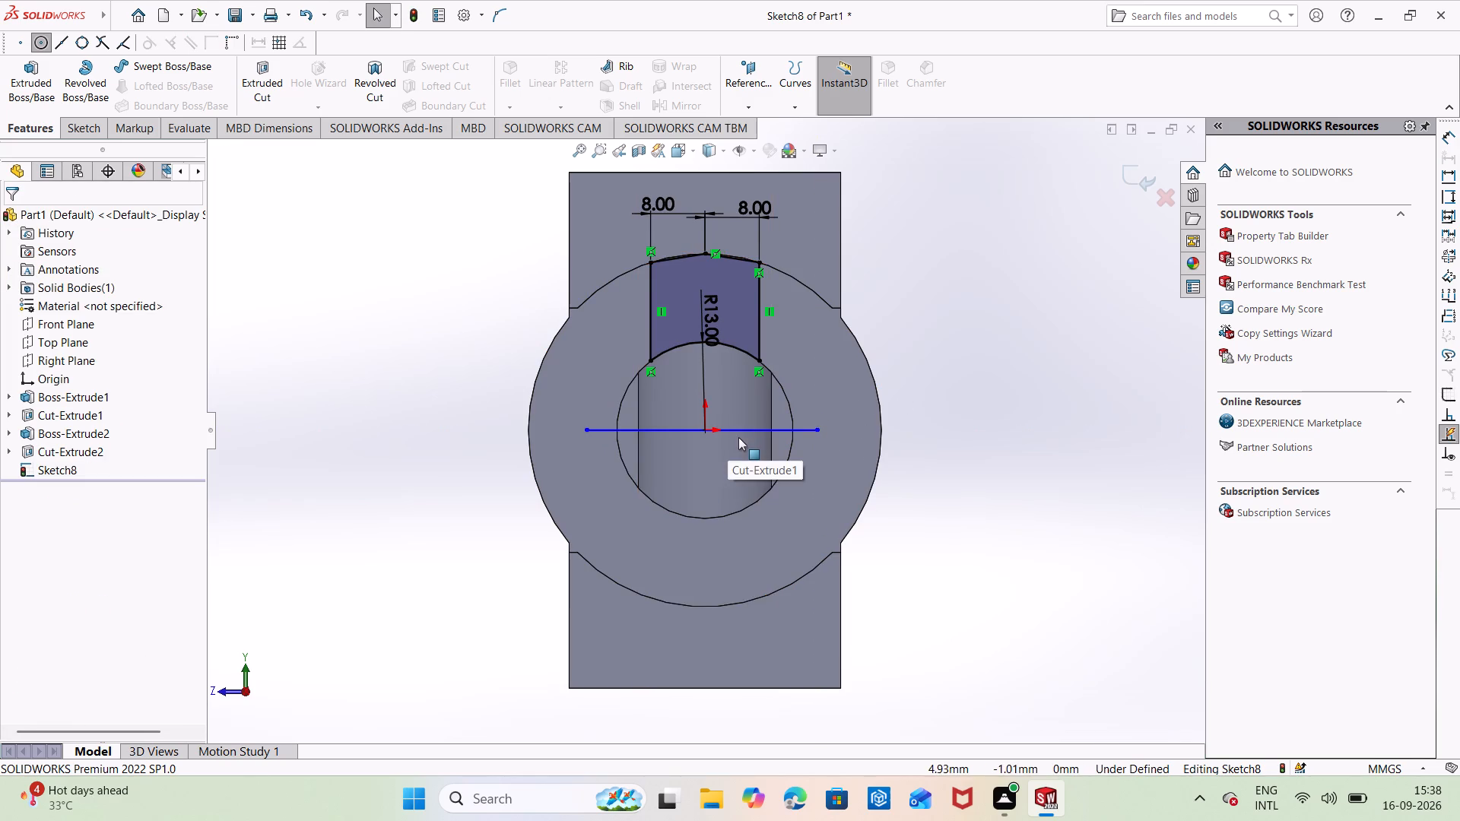
left_click_drag(744, 451, 734, 414)
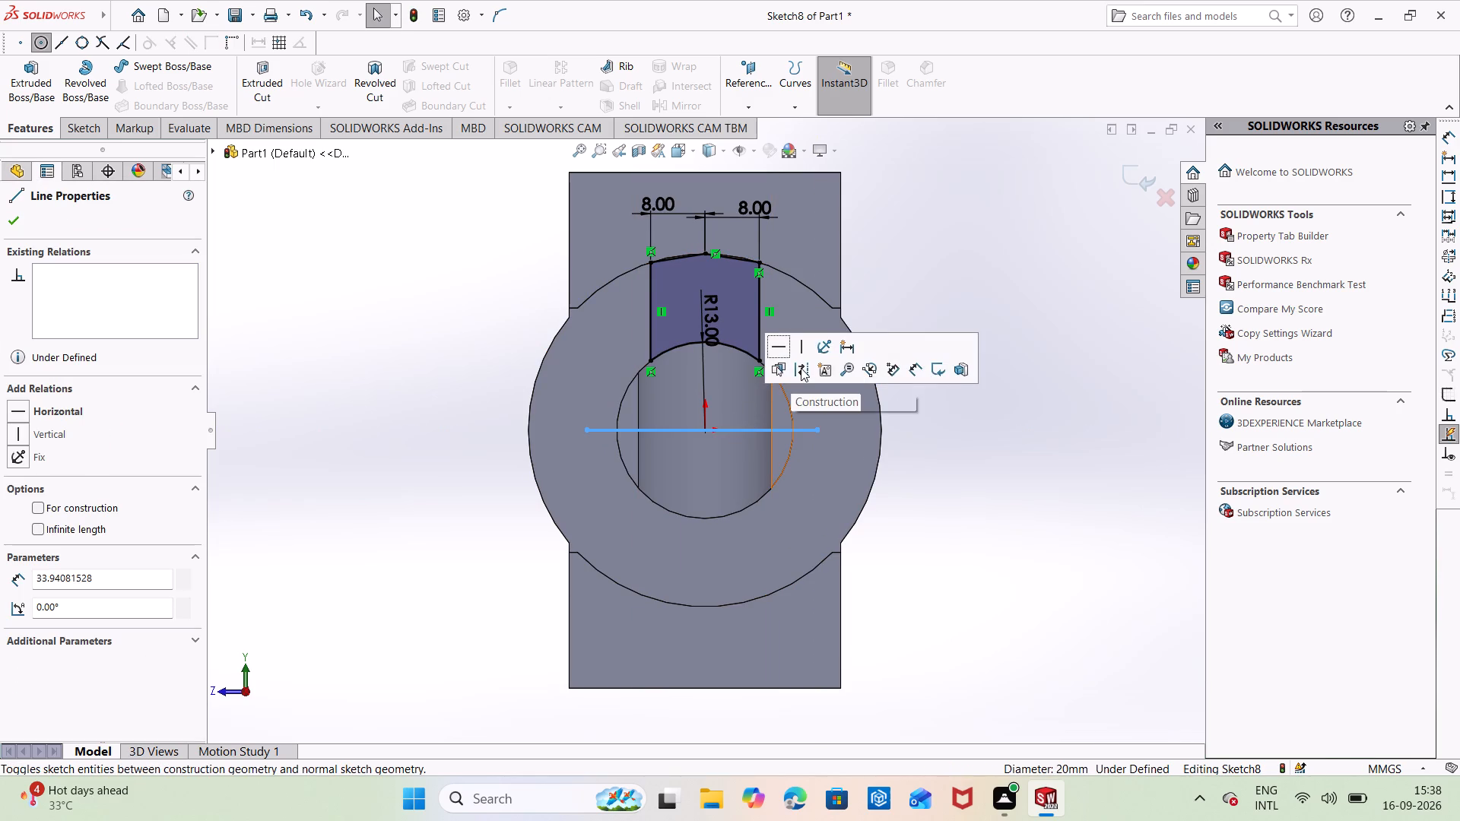
left_click(801, 368)
left_click(912, 322)
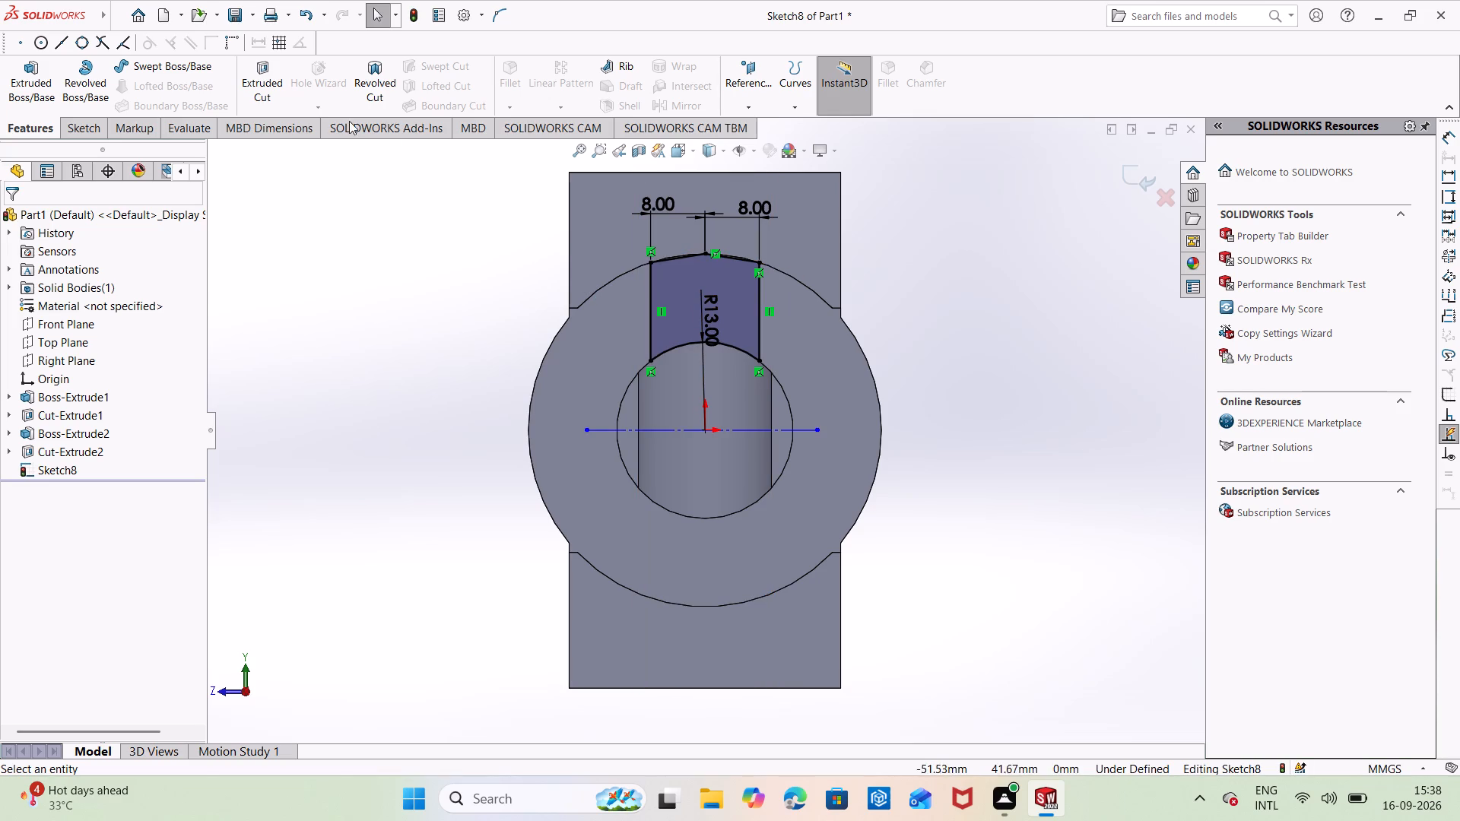
Mirror the closed upper profile, its four lines and arc, about the horizontal construction line to the lower side of the boss face.
left_click(75, 132)
left_click(681, 299)
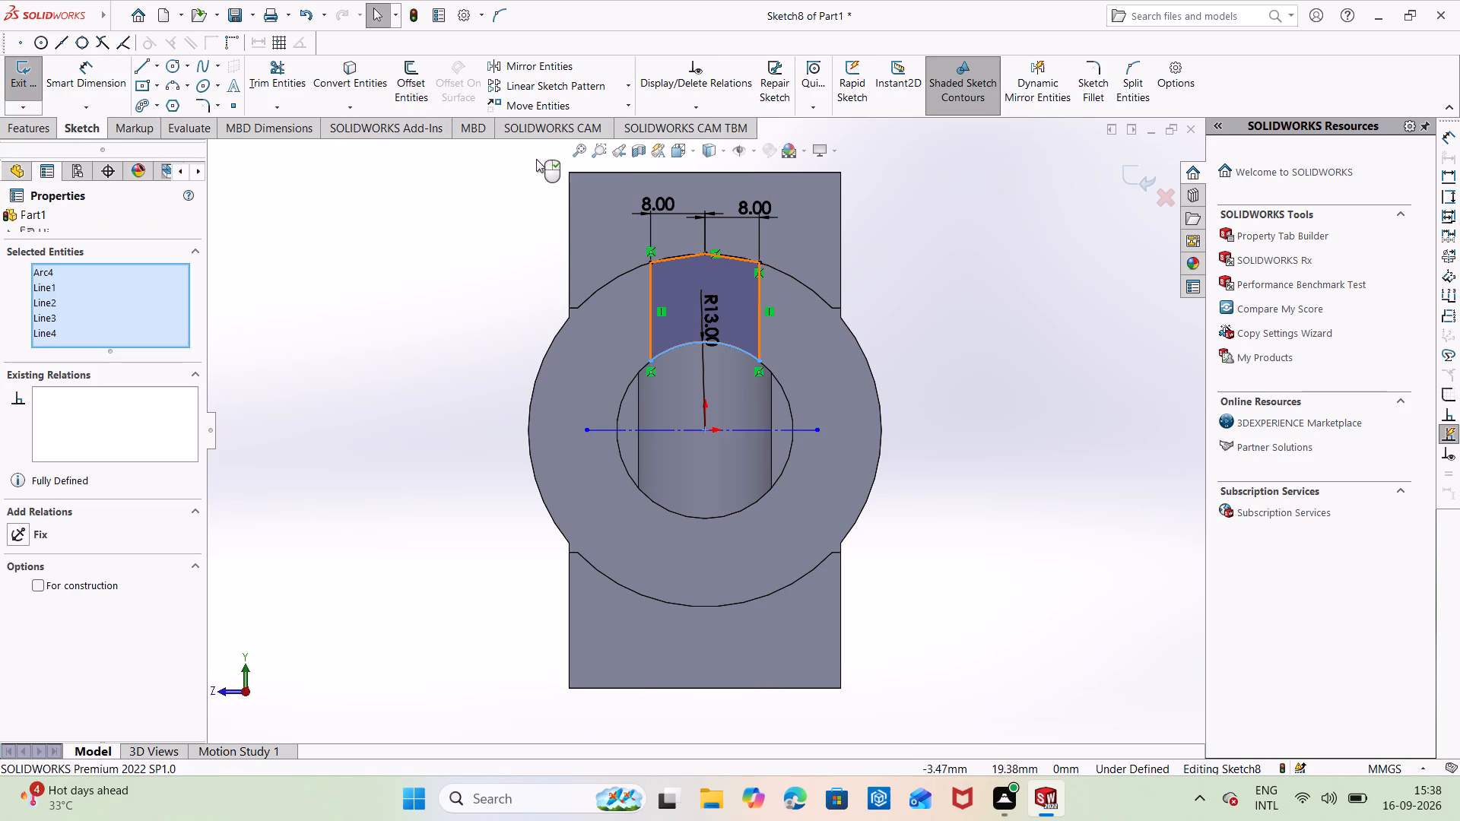
left_click(567, 65)
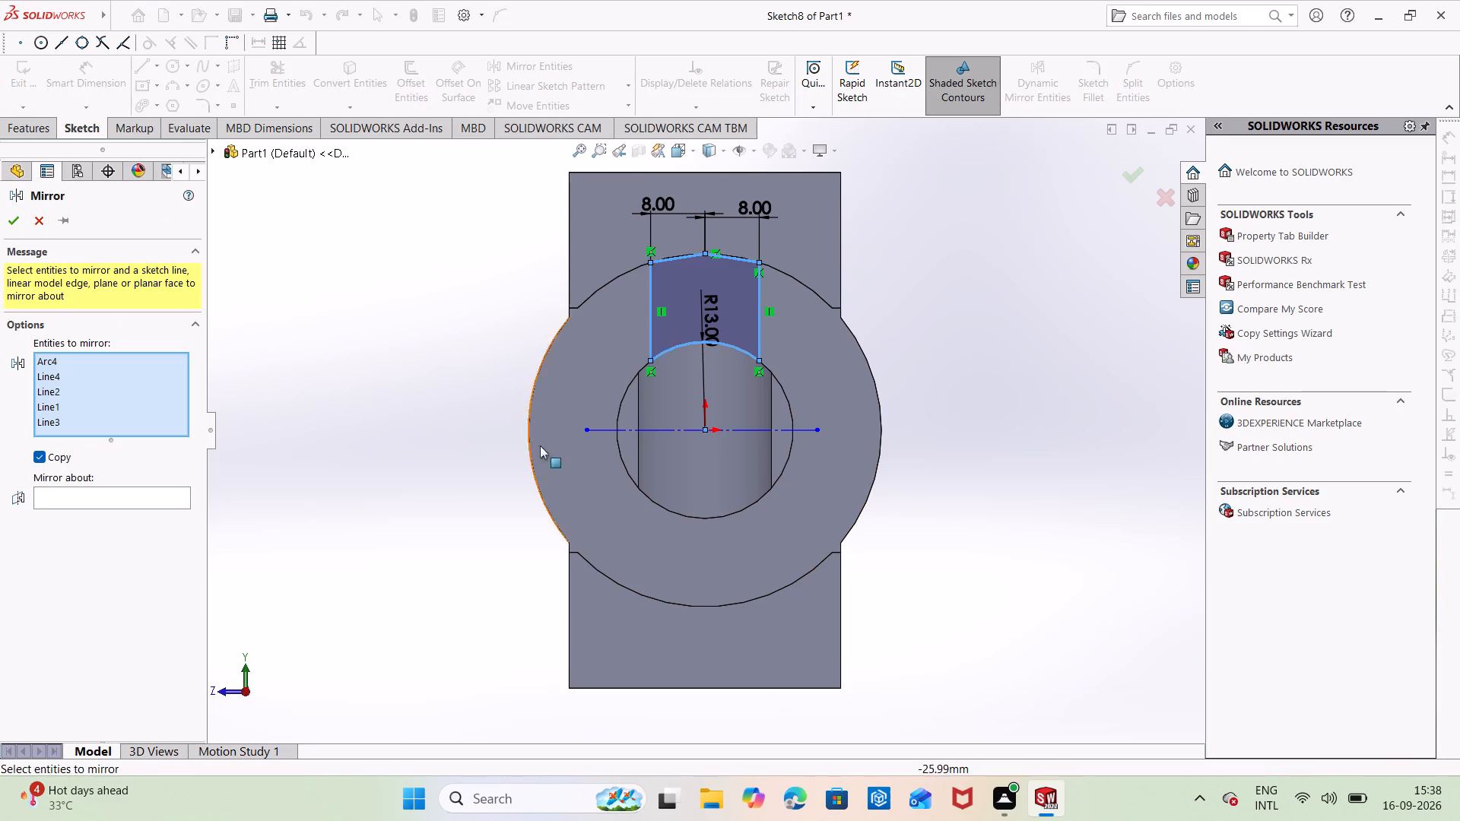
left_click(152, 493)
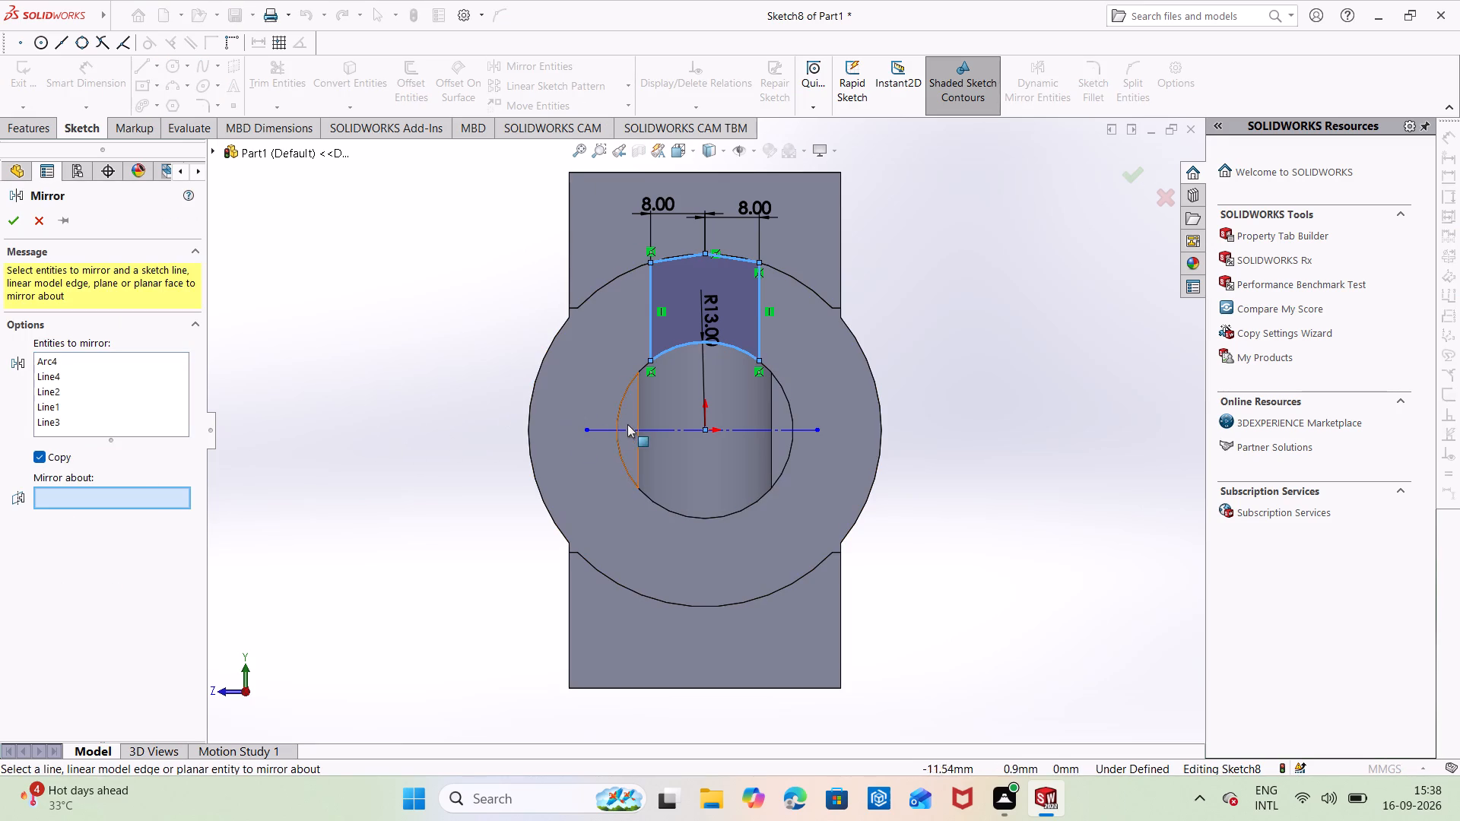
left_click(633, 428)
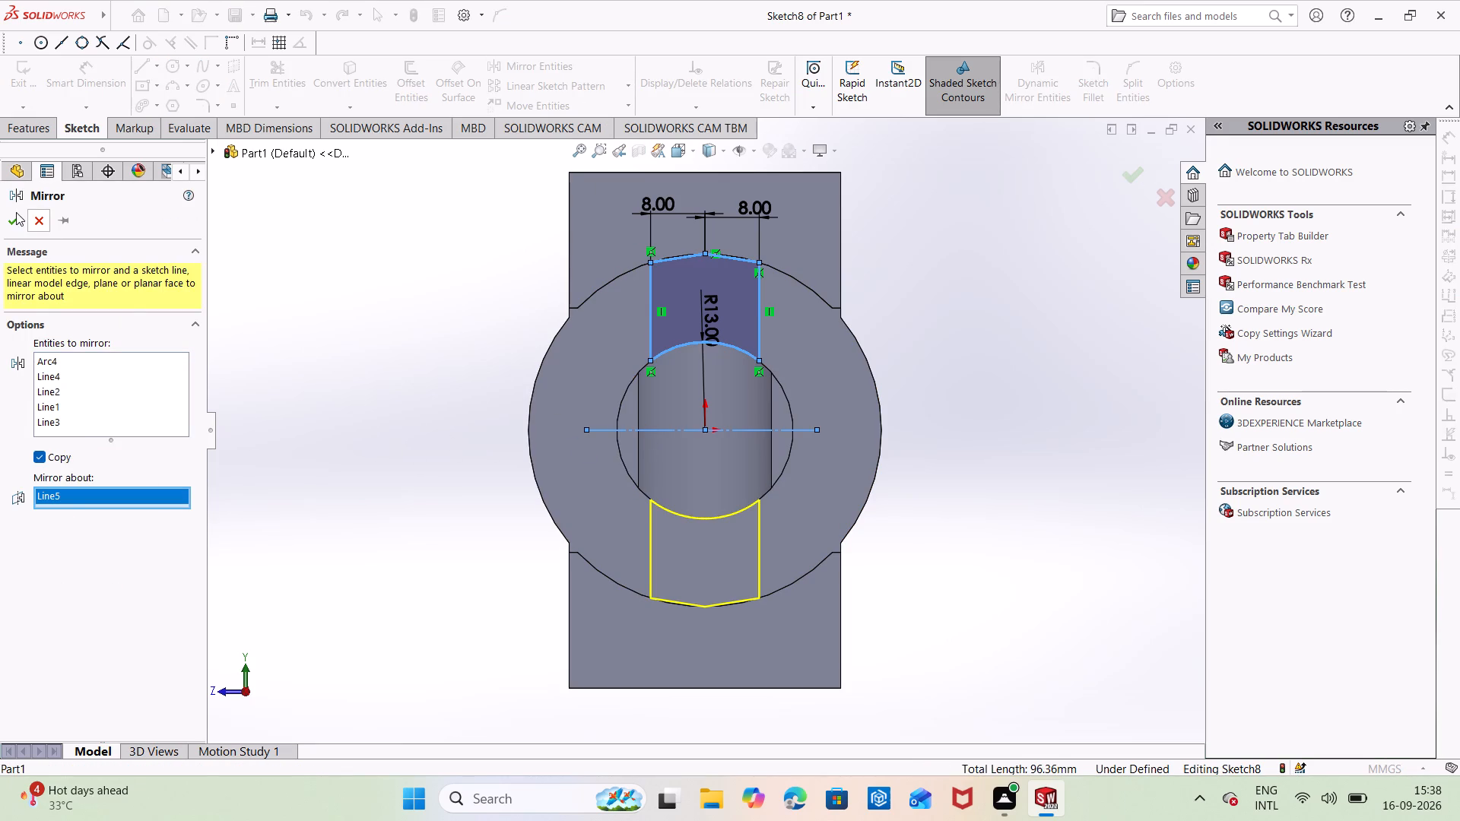
left_click(11, 216)
left_click(189, 191)
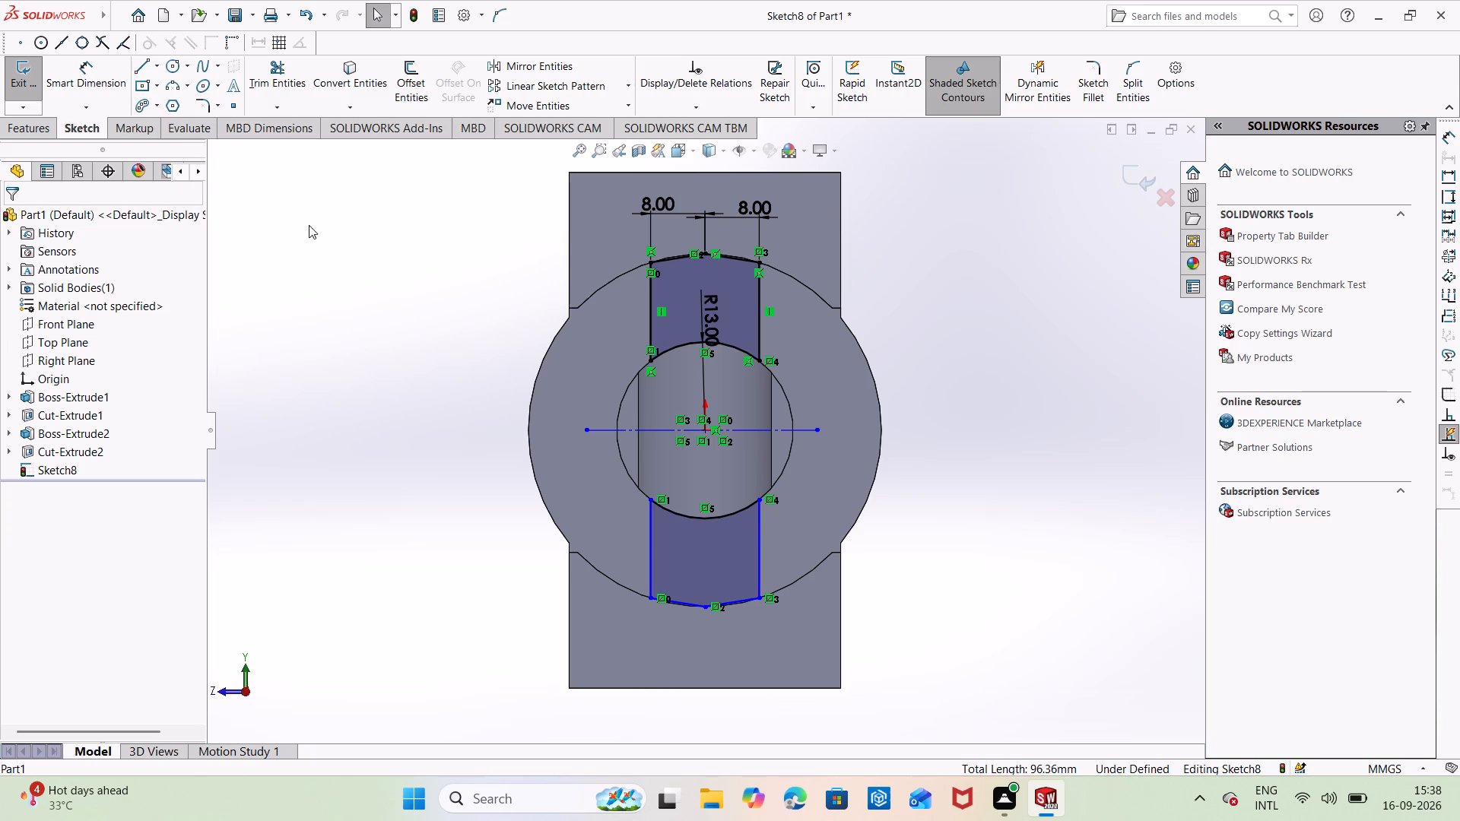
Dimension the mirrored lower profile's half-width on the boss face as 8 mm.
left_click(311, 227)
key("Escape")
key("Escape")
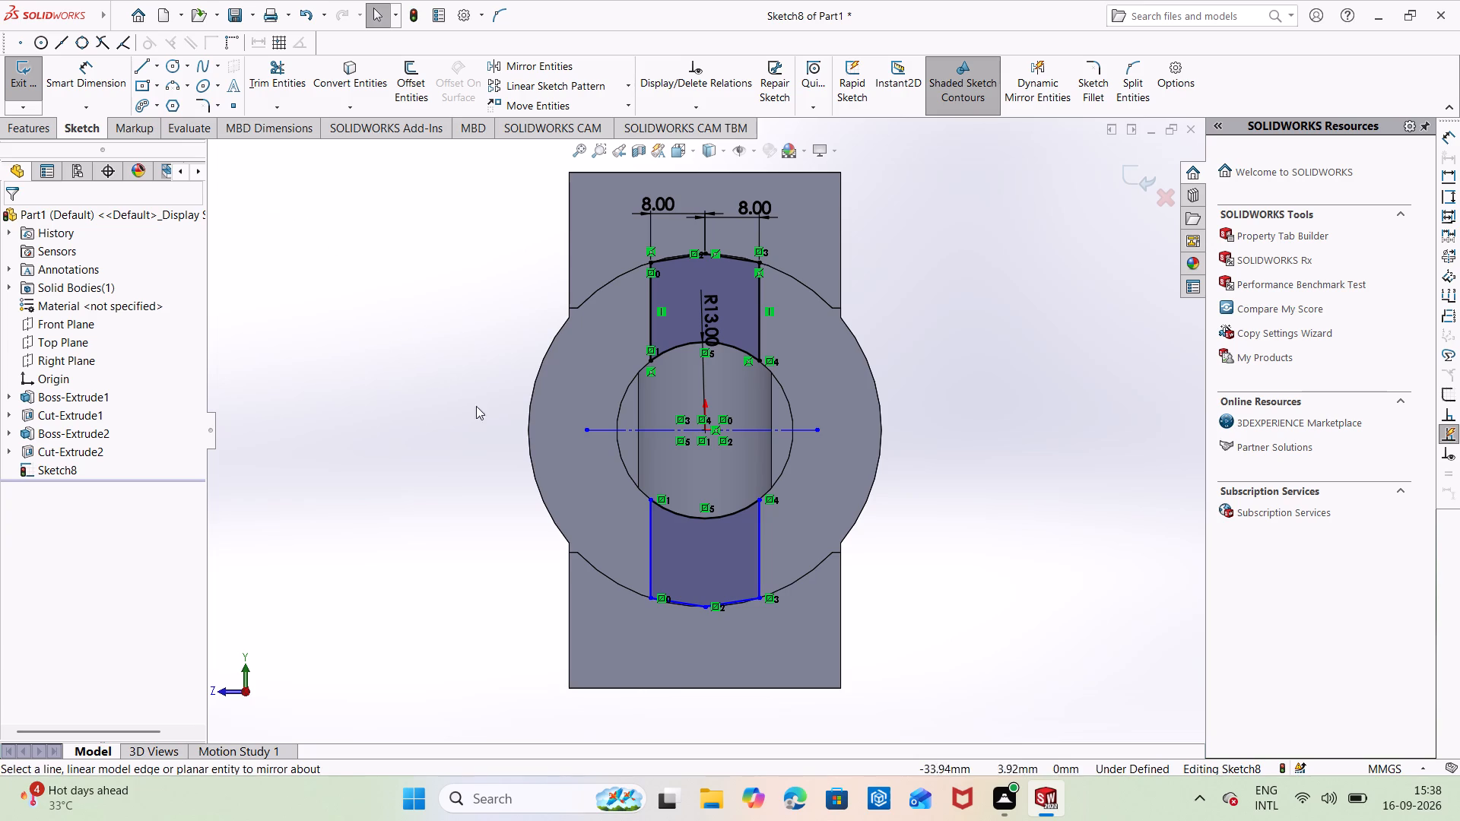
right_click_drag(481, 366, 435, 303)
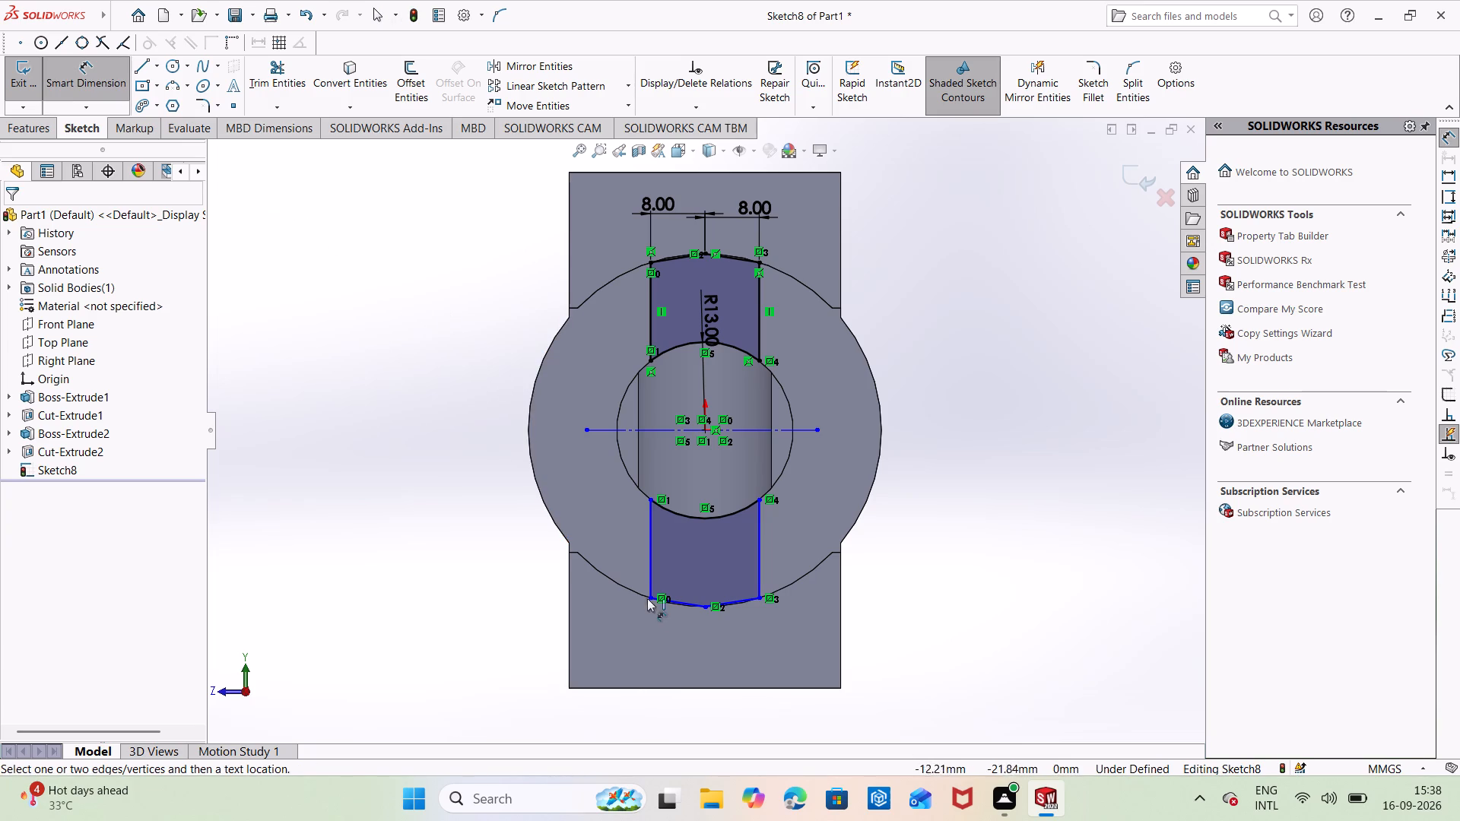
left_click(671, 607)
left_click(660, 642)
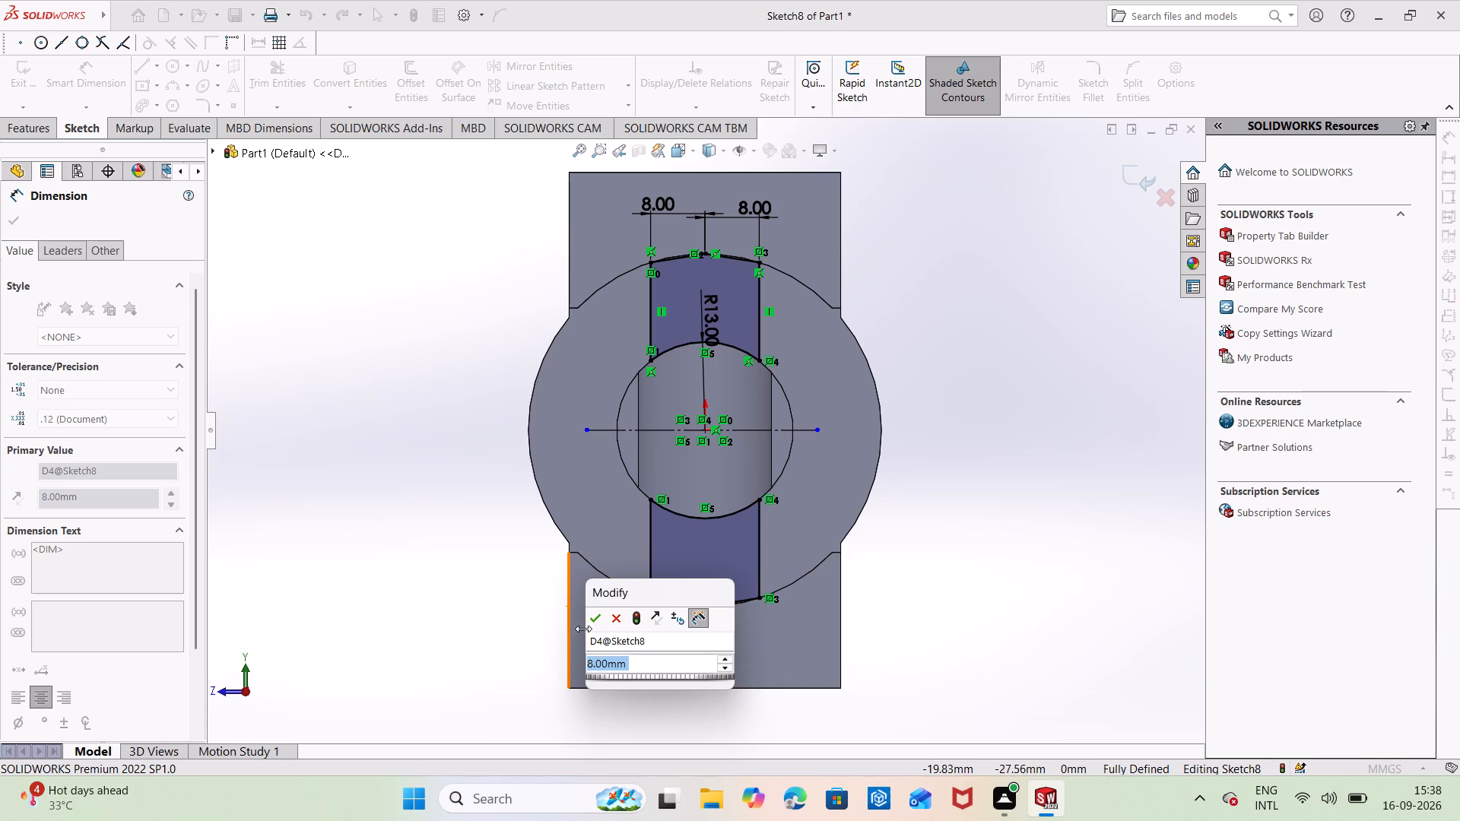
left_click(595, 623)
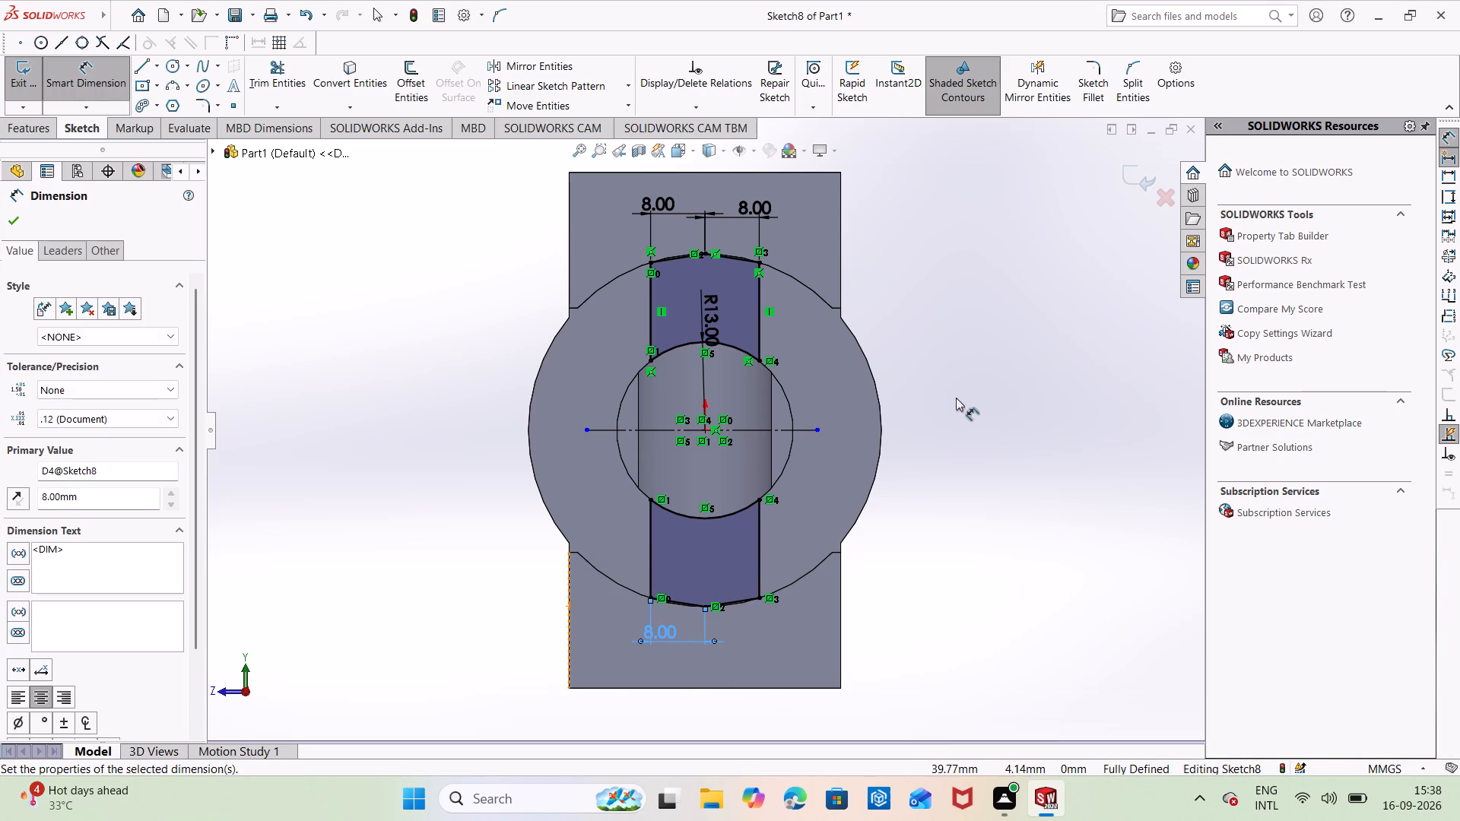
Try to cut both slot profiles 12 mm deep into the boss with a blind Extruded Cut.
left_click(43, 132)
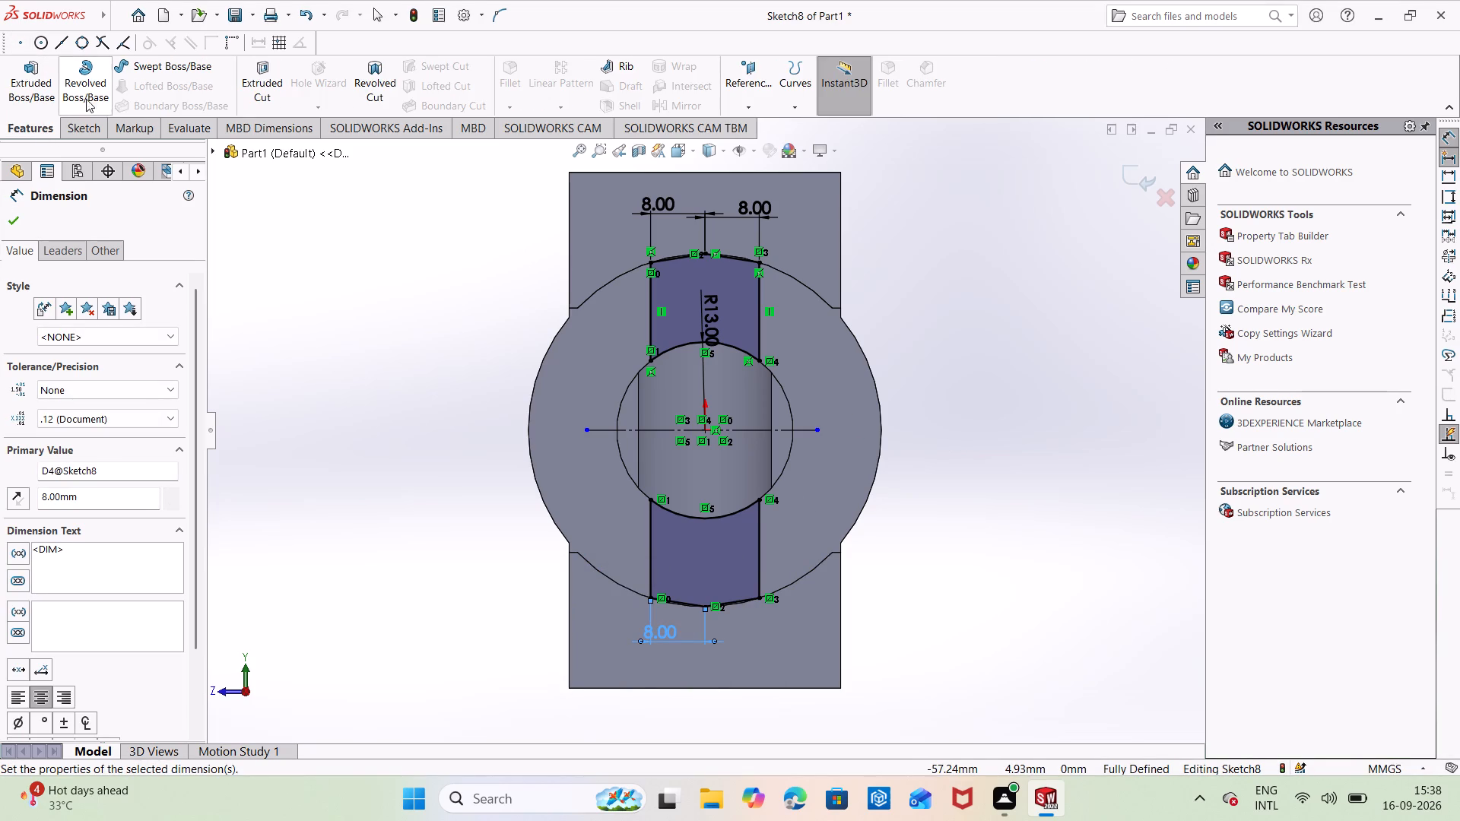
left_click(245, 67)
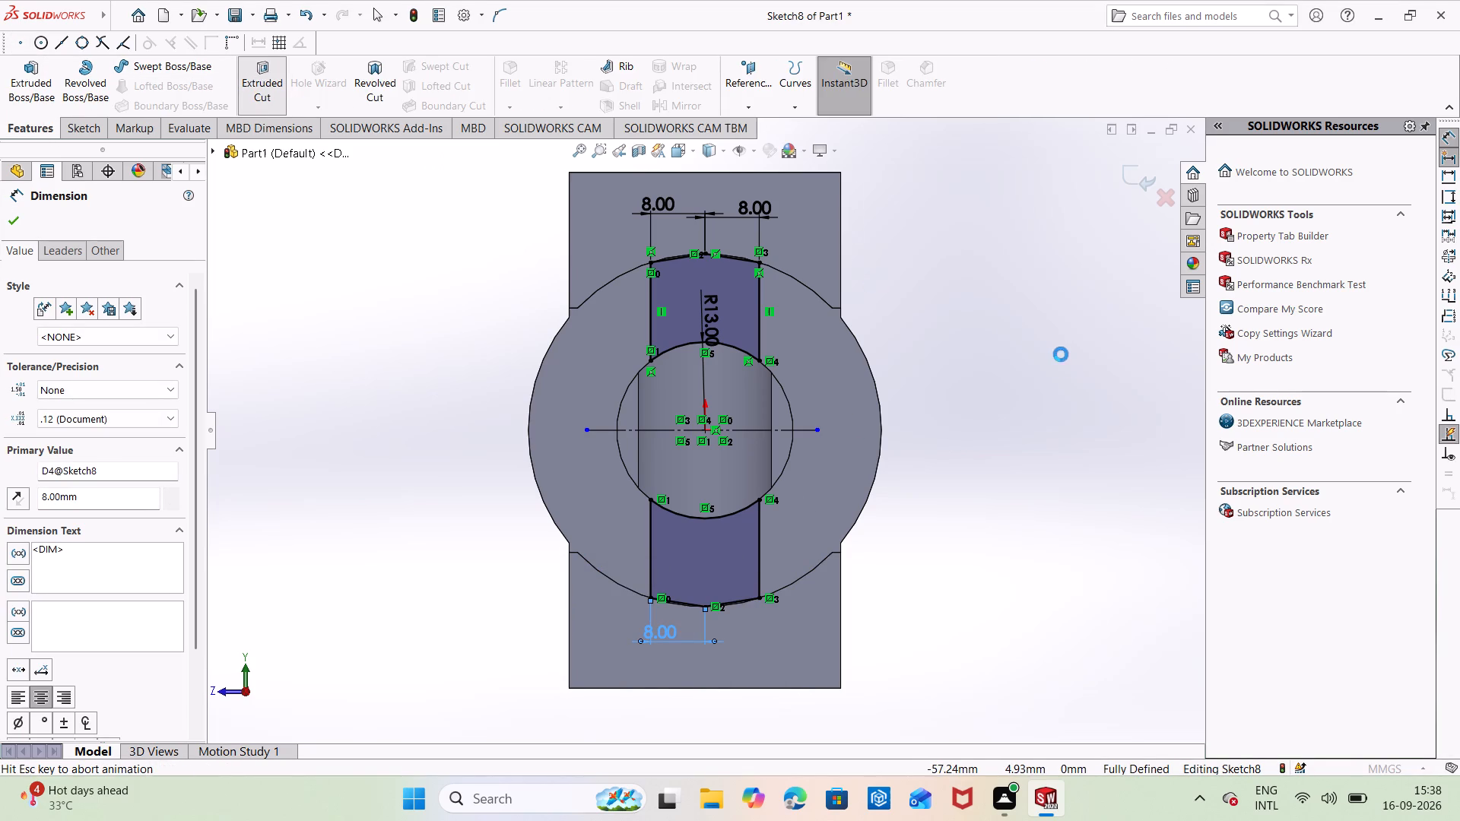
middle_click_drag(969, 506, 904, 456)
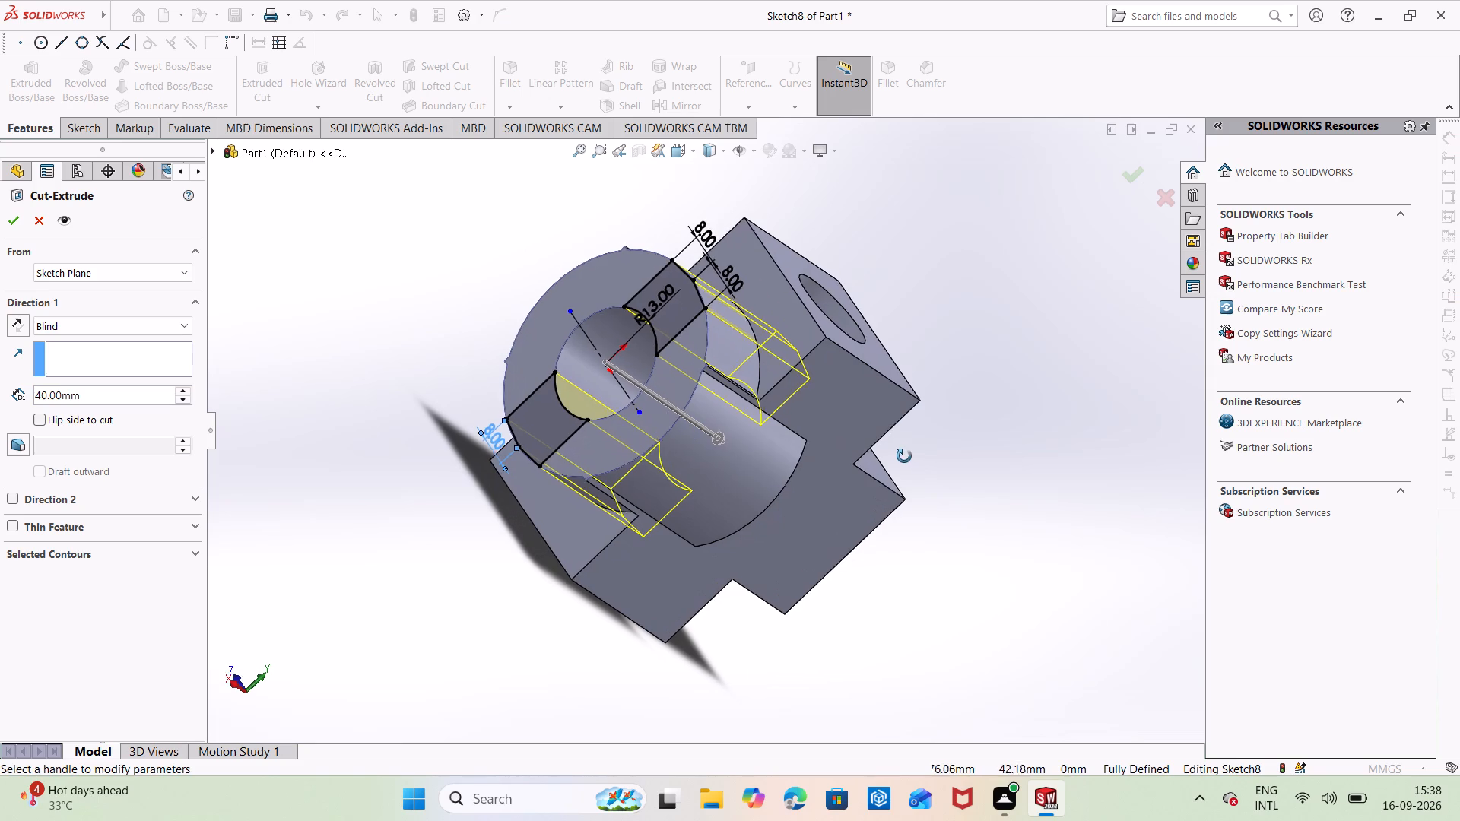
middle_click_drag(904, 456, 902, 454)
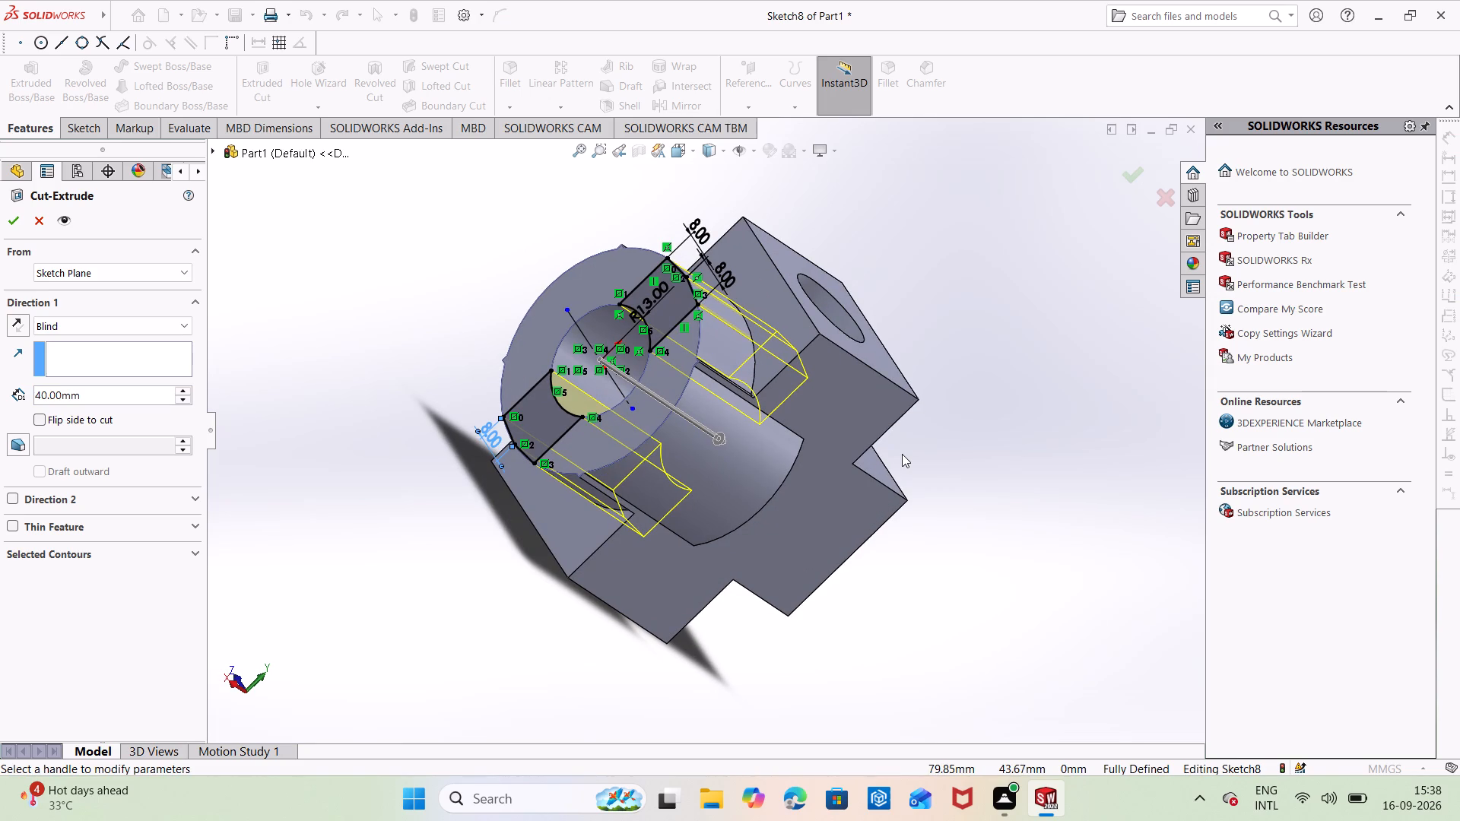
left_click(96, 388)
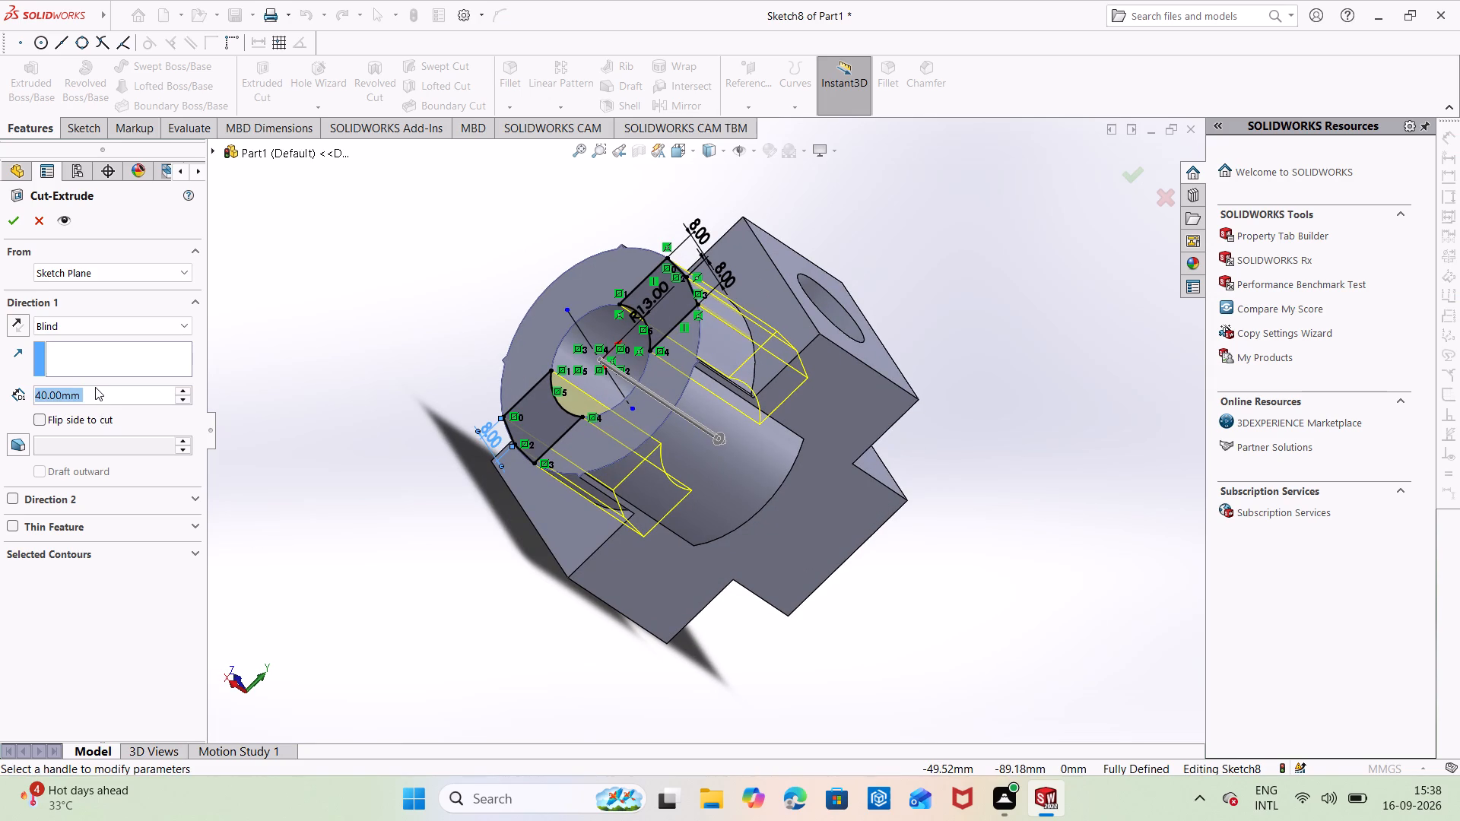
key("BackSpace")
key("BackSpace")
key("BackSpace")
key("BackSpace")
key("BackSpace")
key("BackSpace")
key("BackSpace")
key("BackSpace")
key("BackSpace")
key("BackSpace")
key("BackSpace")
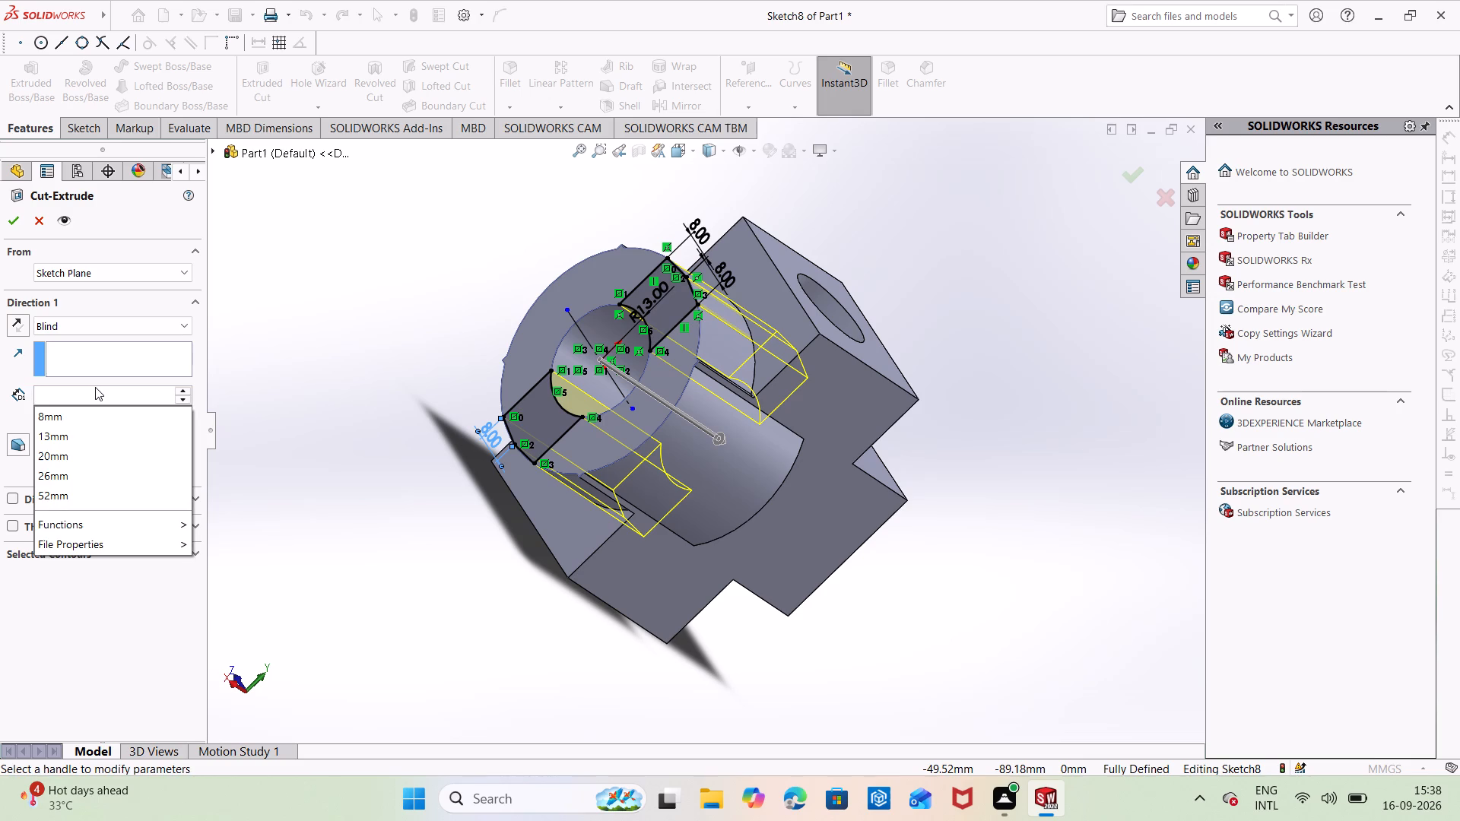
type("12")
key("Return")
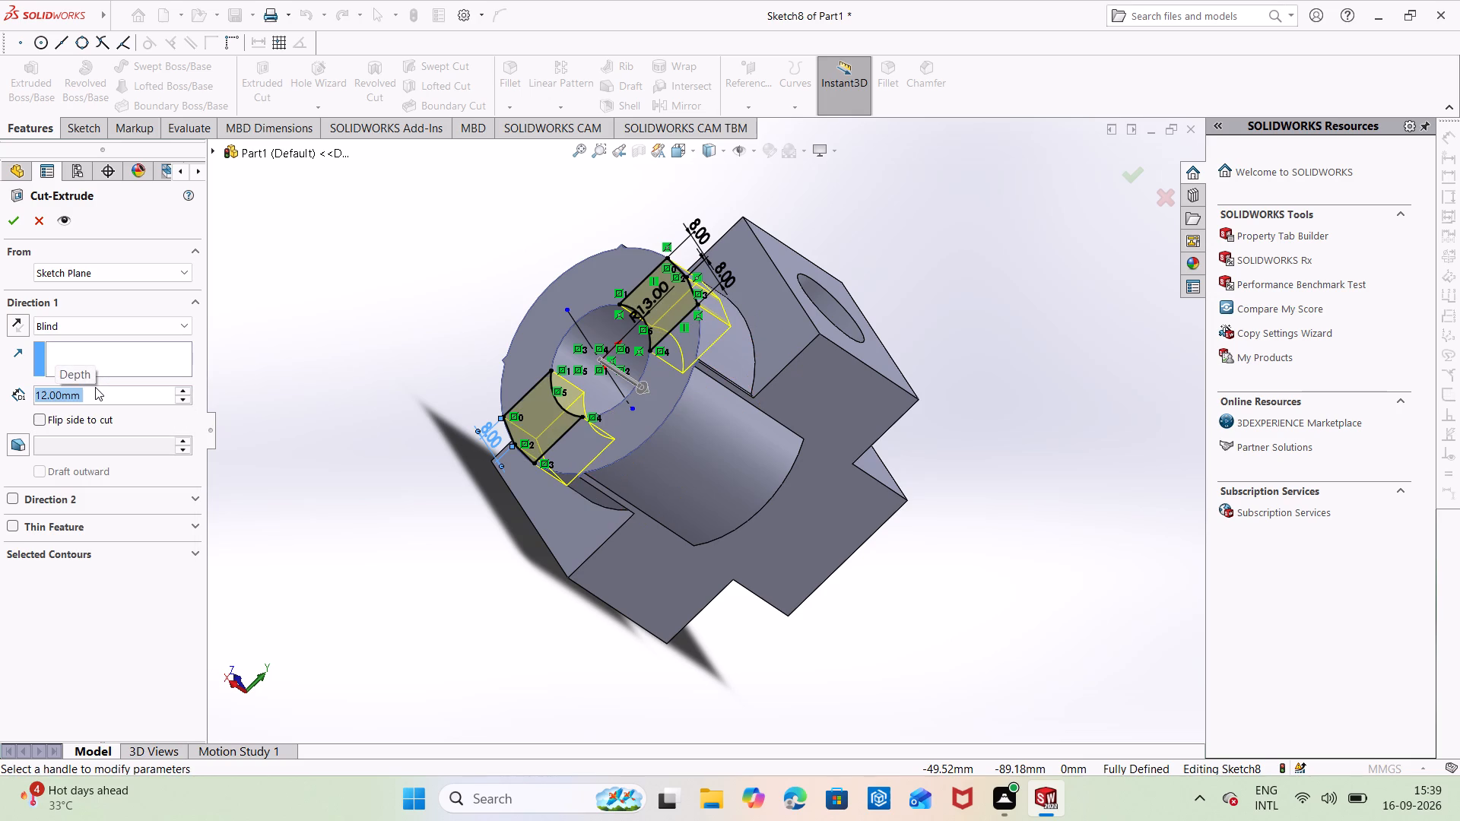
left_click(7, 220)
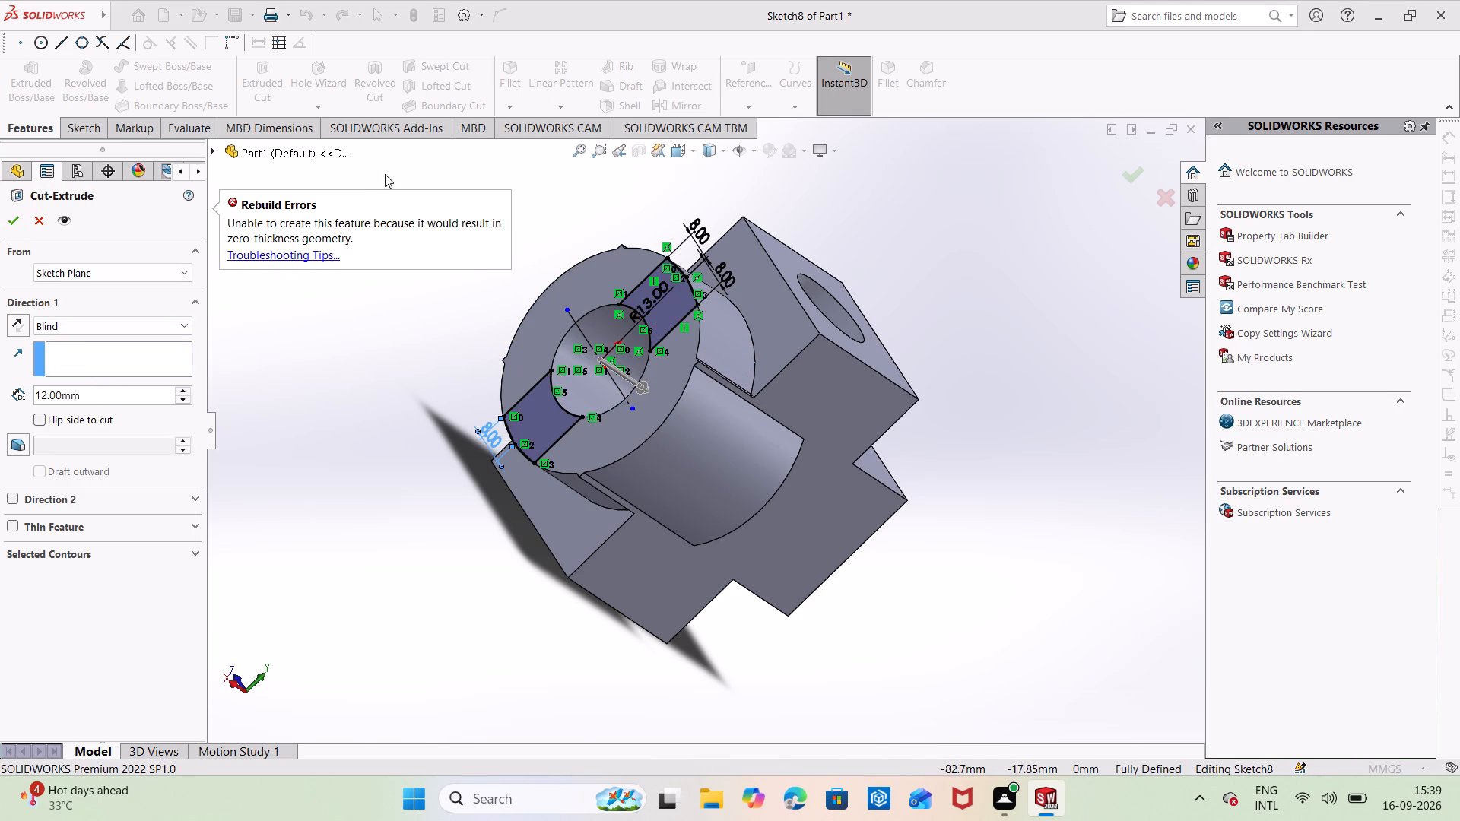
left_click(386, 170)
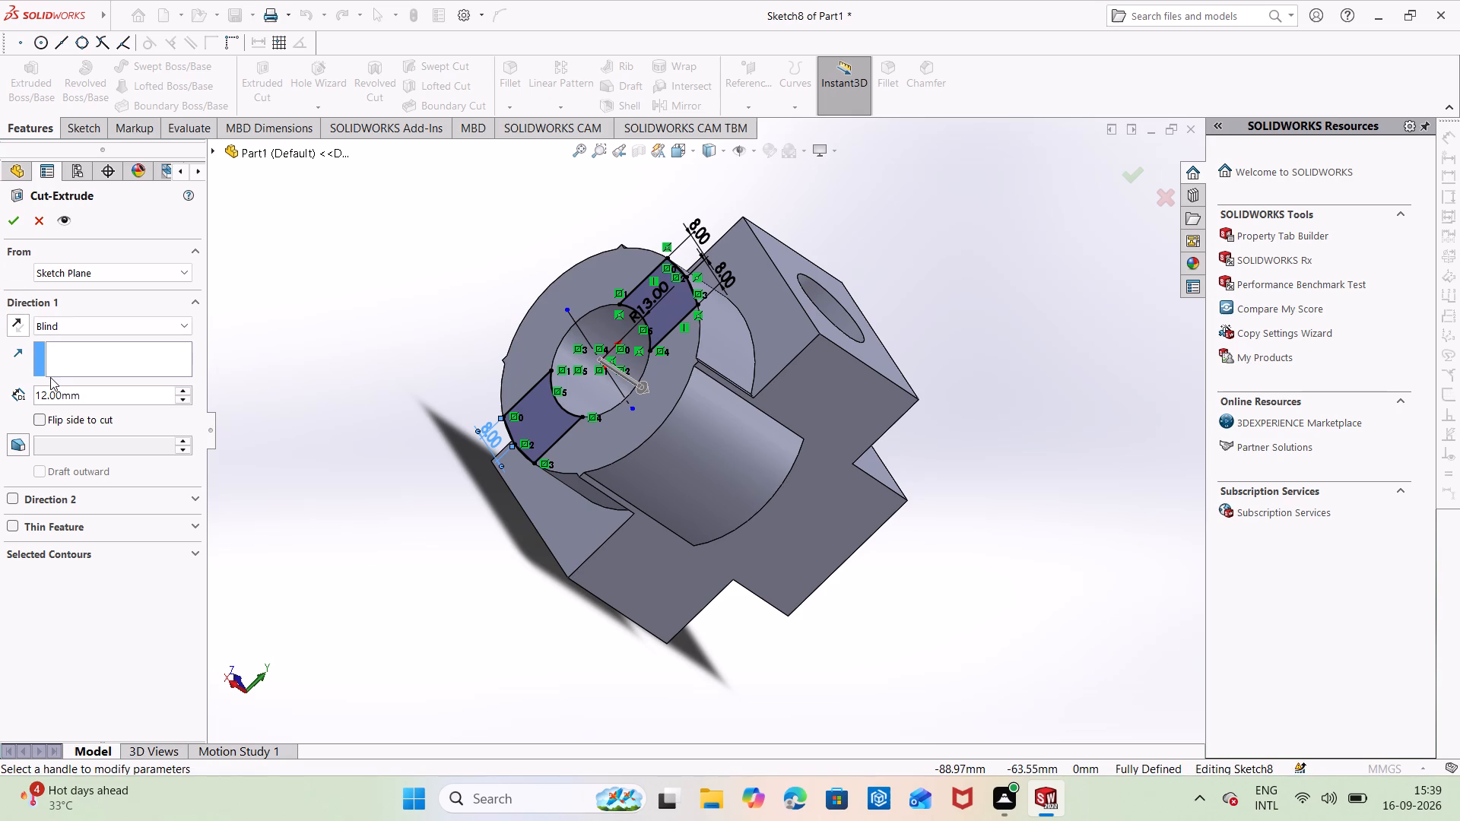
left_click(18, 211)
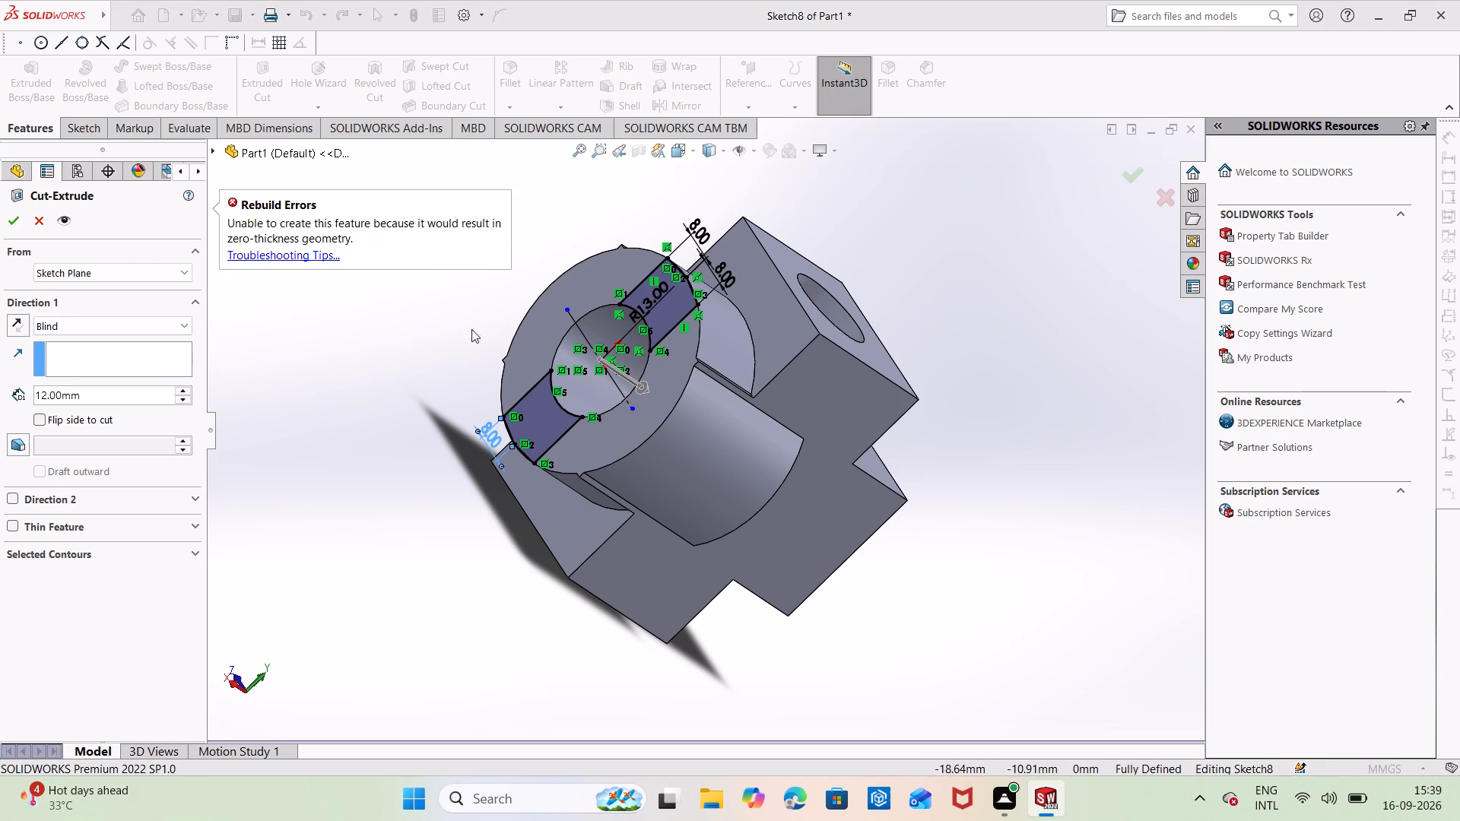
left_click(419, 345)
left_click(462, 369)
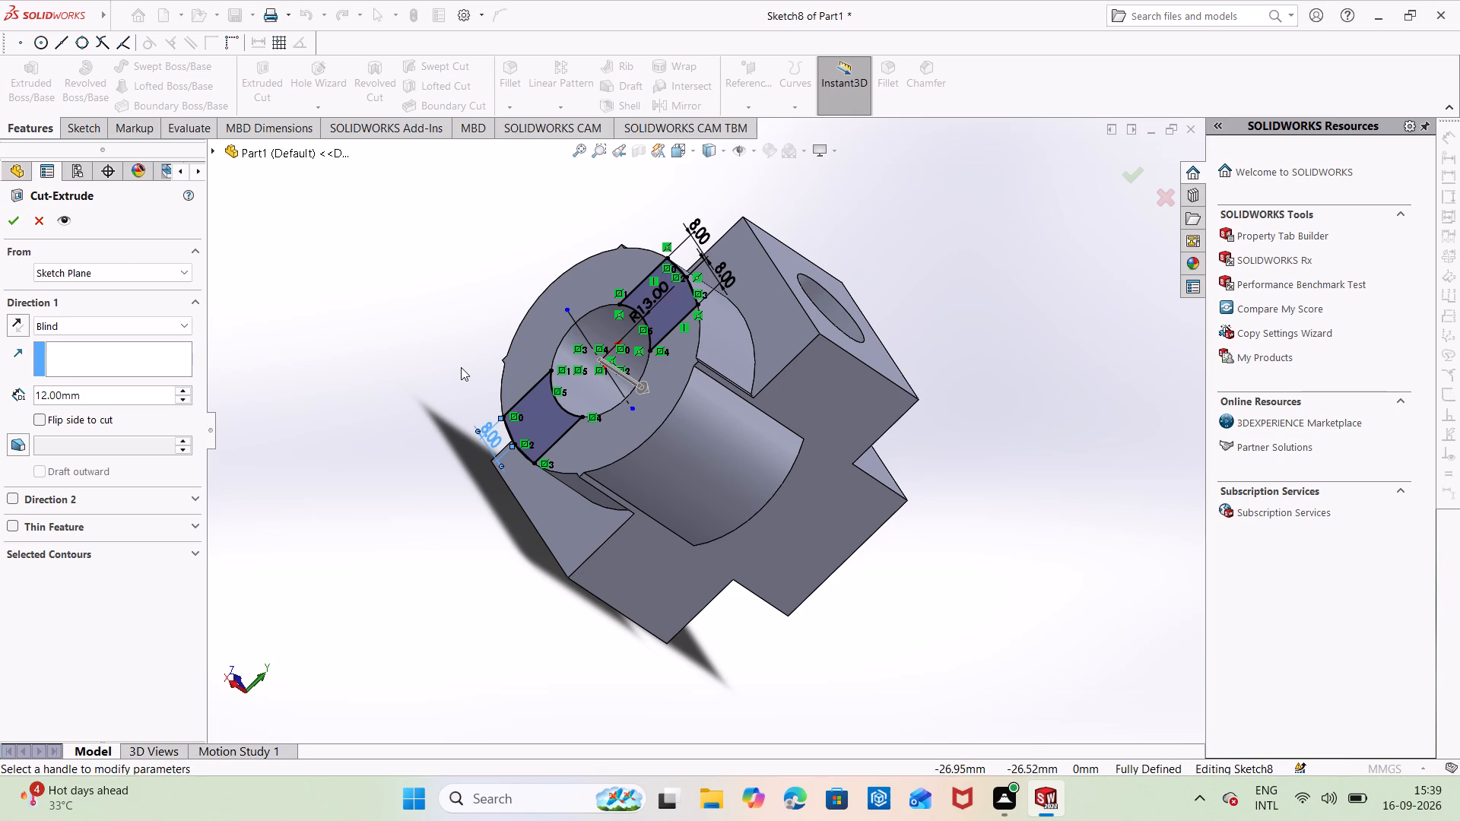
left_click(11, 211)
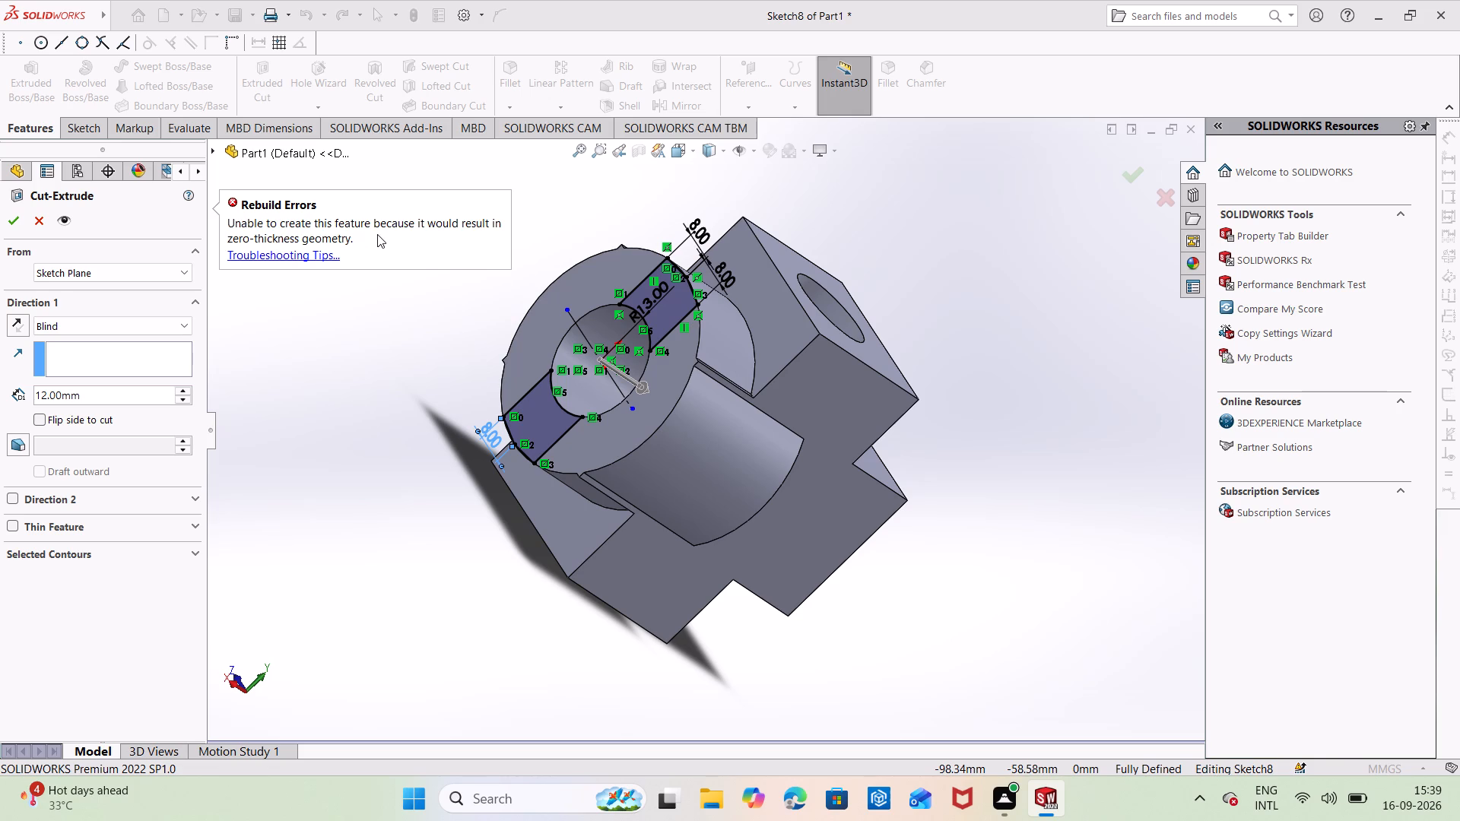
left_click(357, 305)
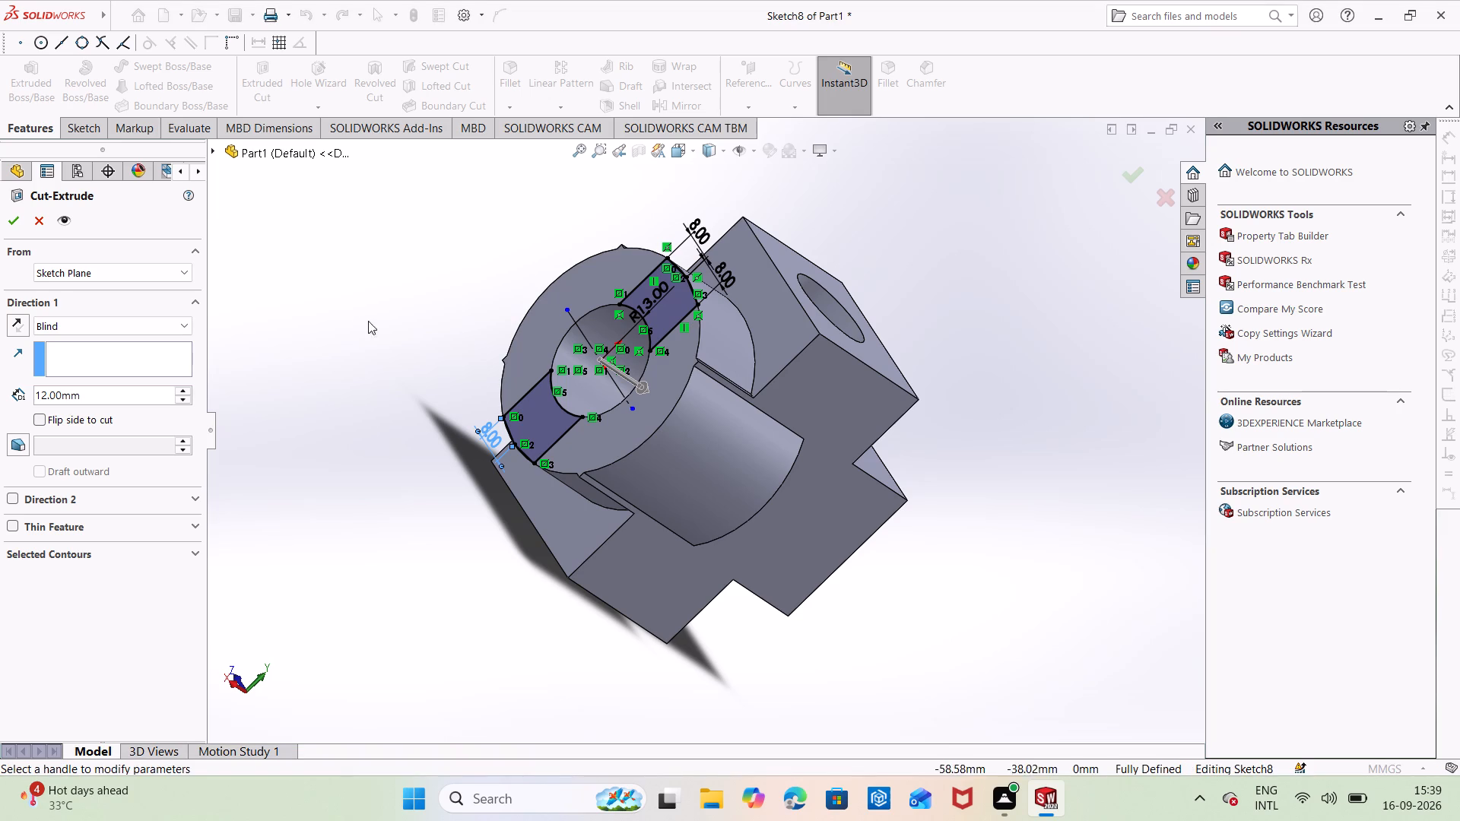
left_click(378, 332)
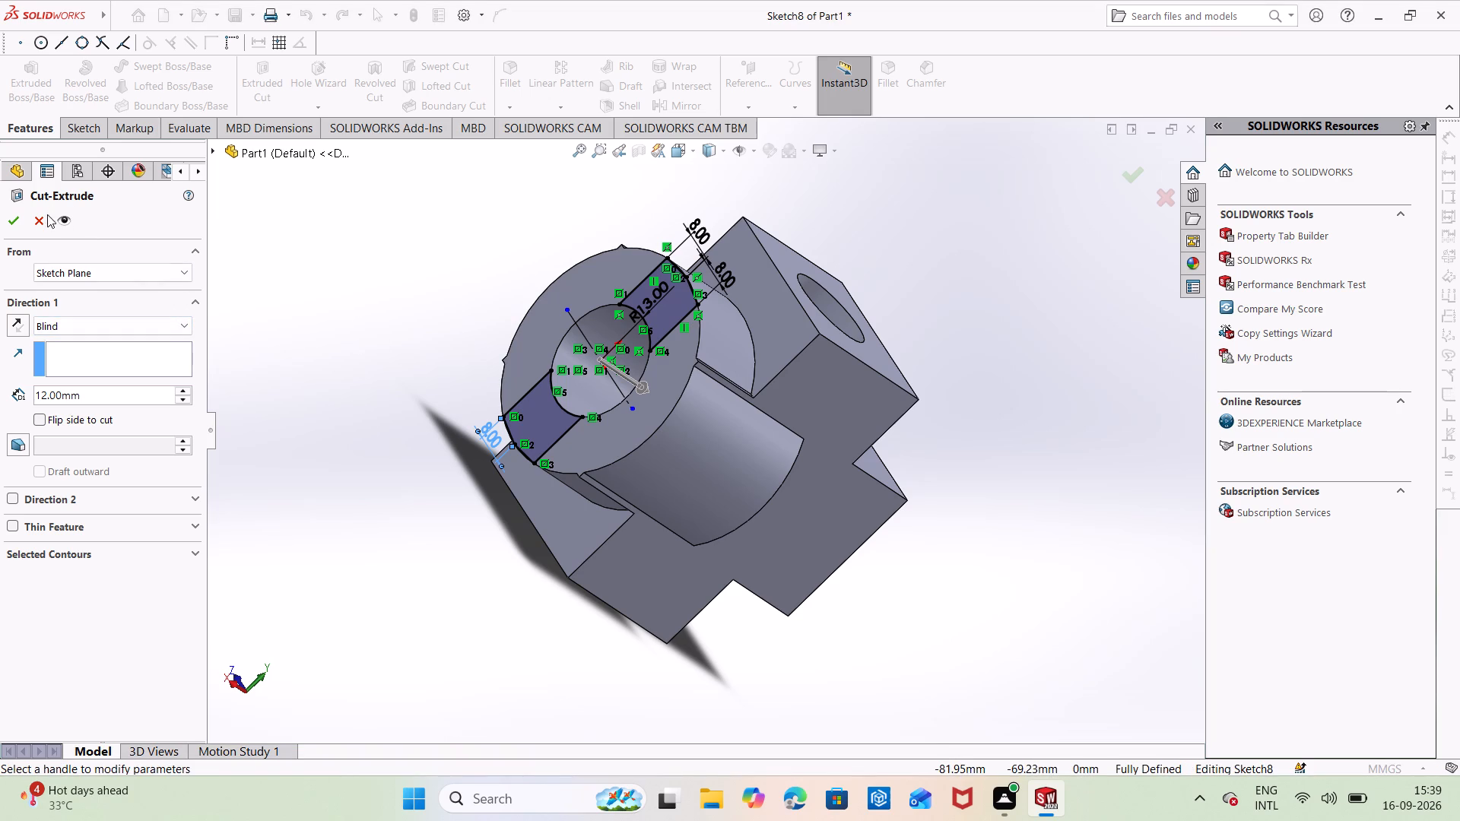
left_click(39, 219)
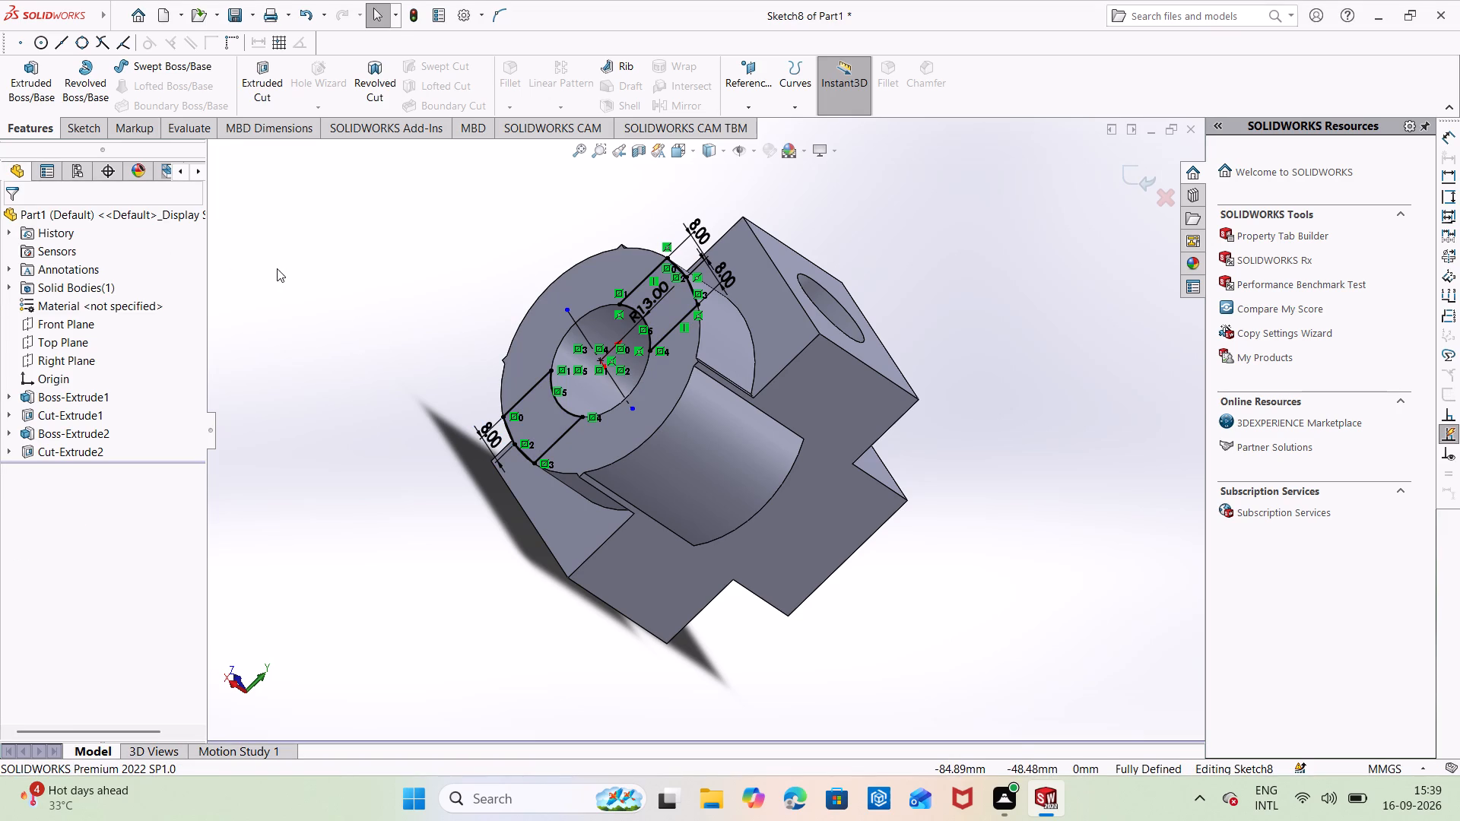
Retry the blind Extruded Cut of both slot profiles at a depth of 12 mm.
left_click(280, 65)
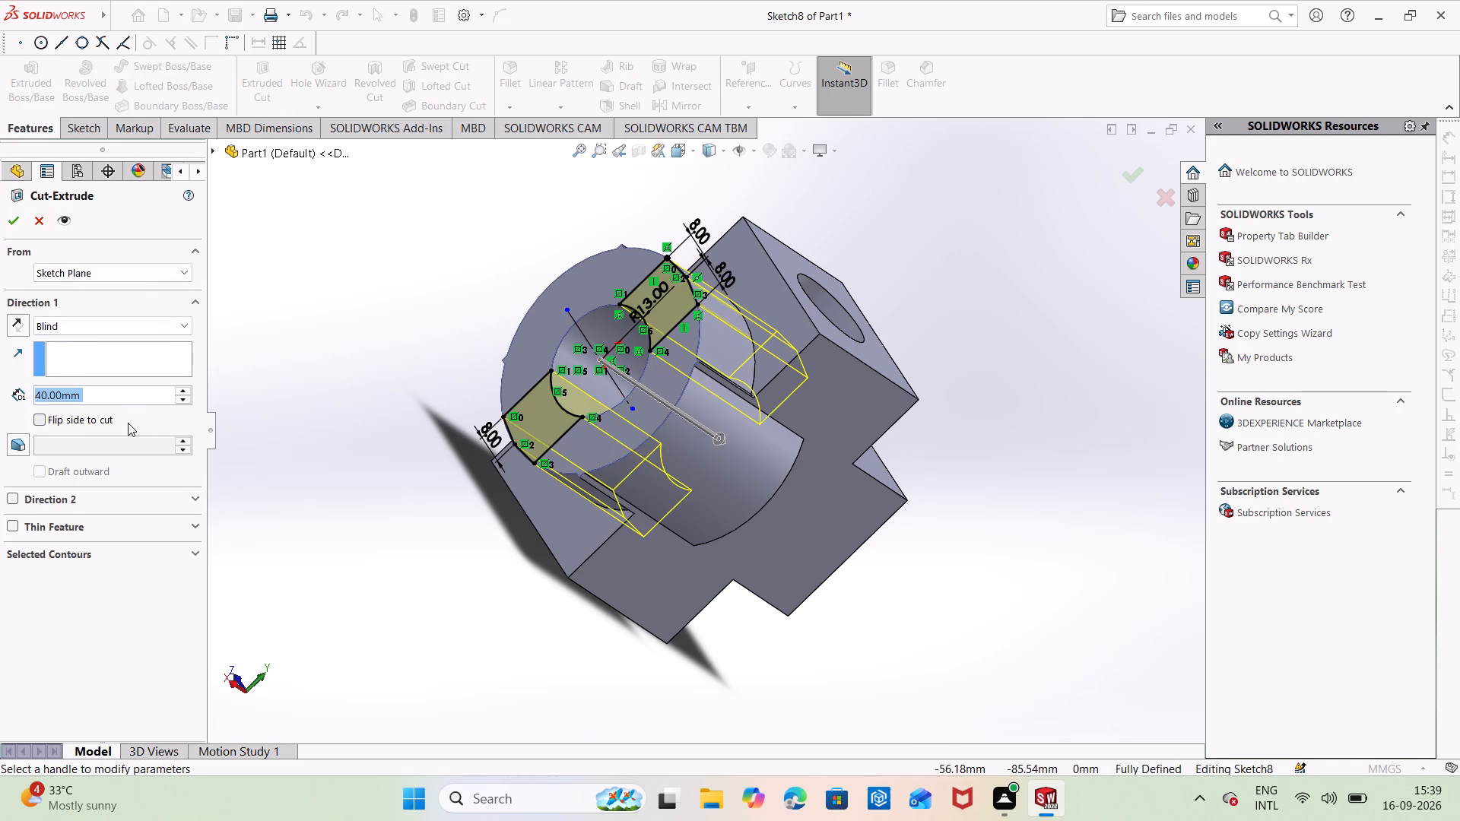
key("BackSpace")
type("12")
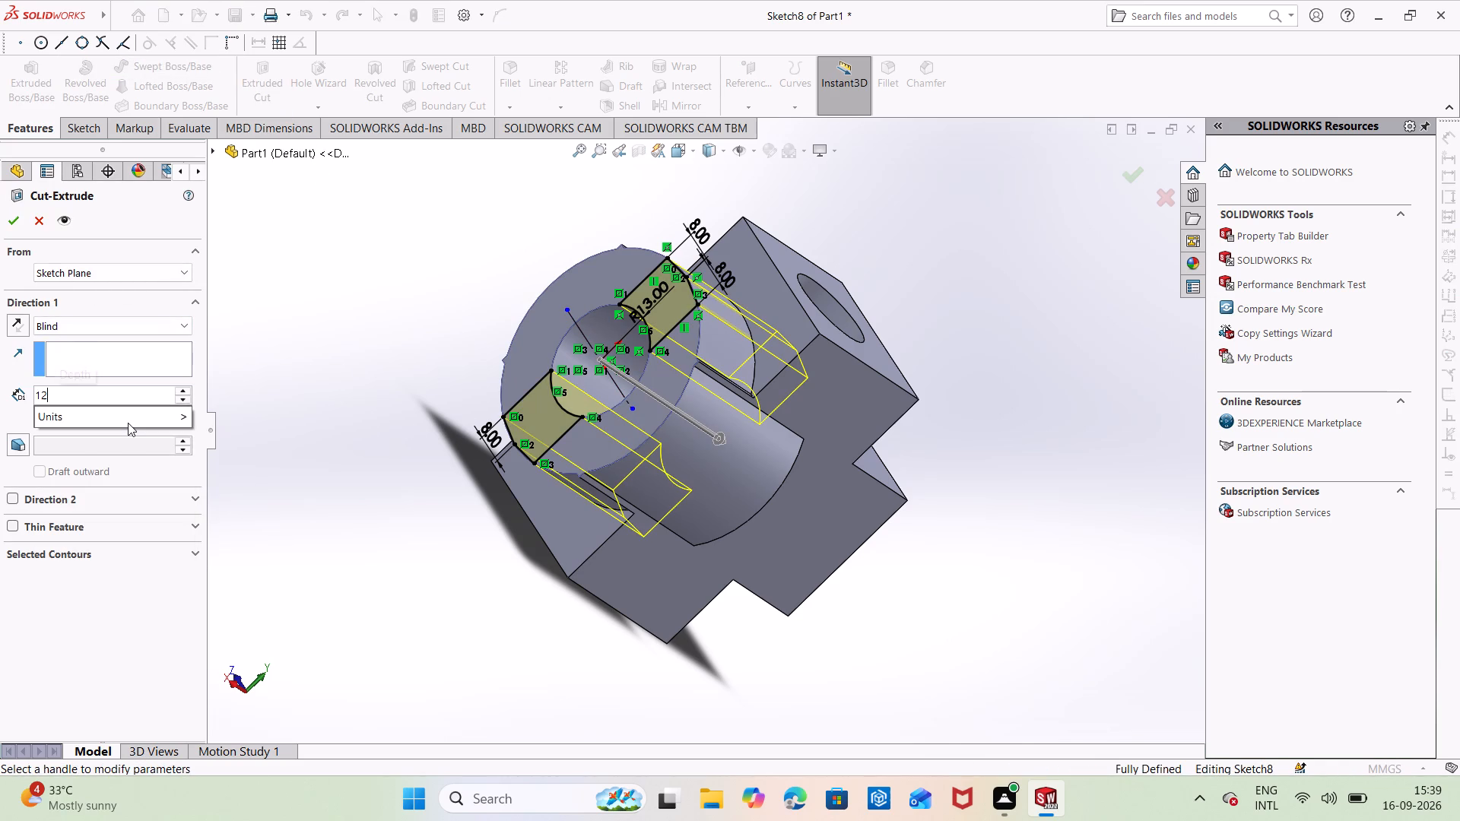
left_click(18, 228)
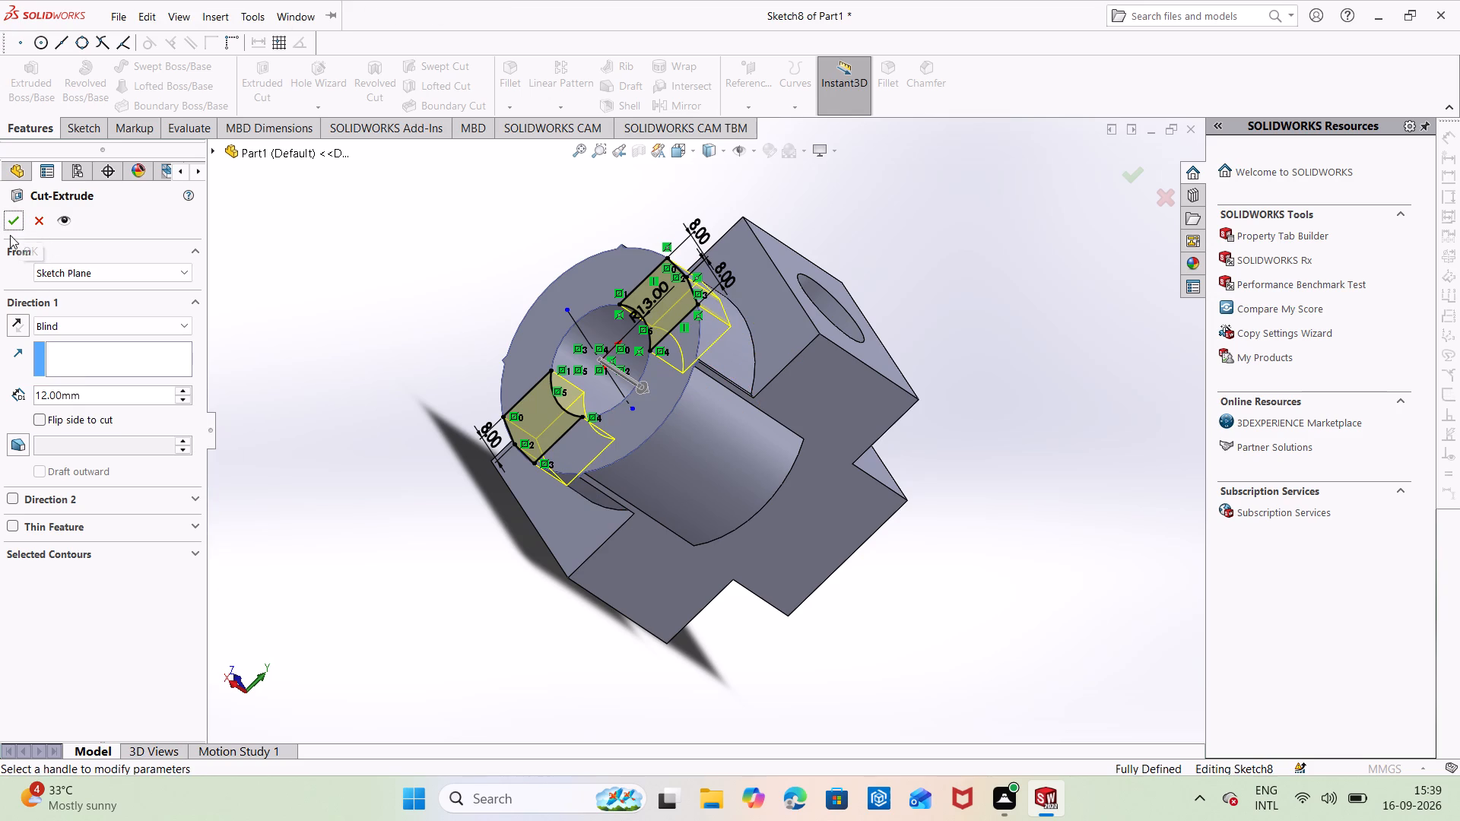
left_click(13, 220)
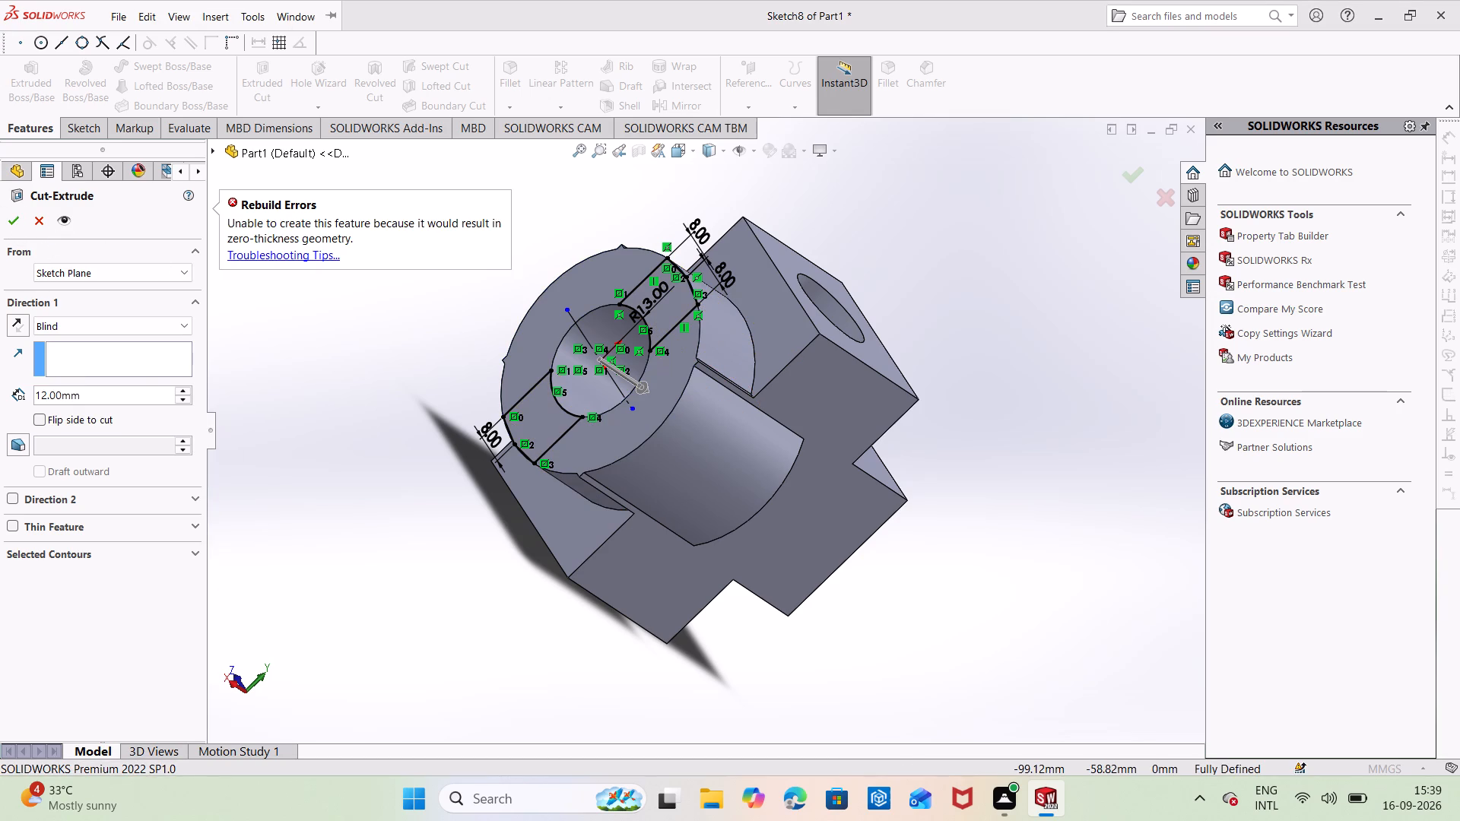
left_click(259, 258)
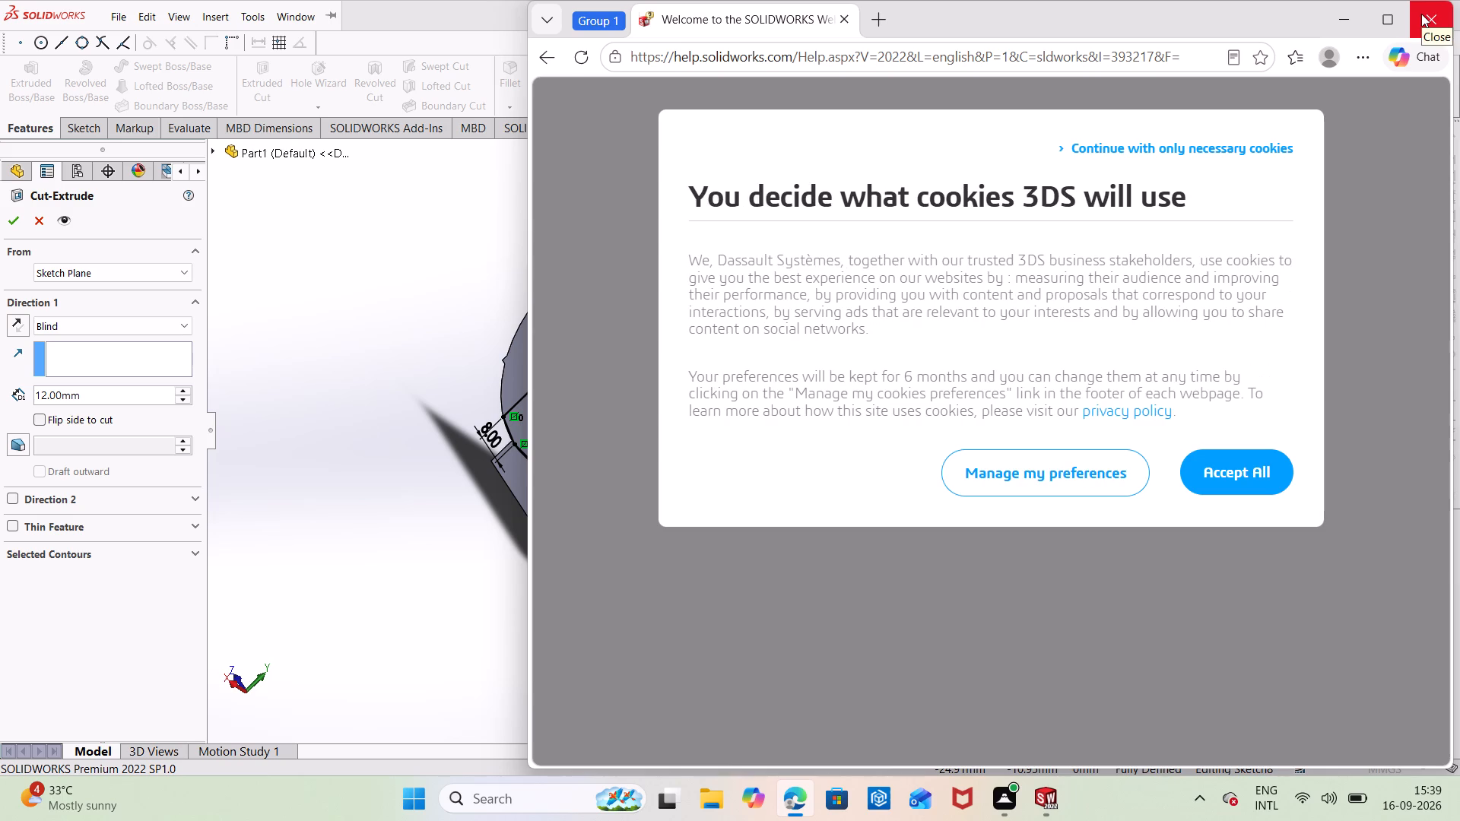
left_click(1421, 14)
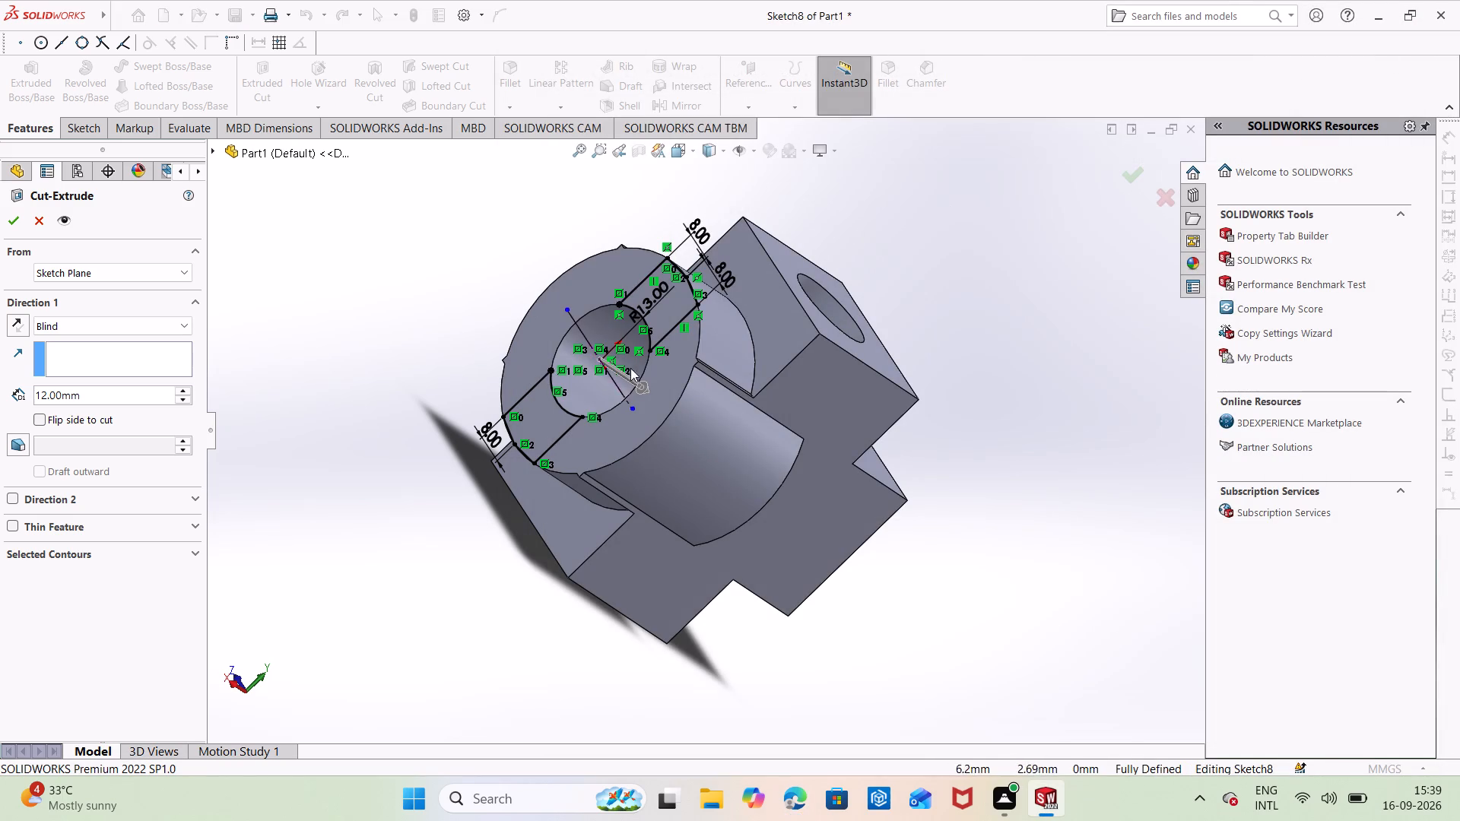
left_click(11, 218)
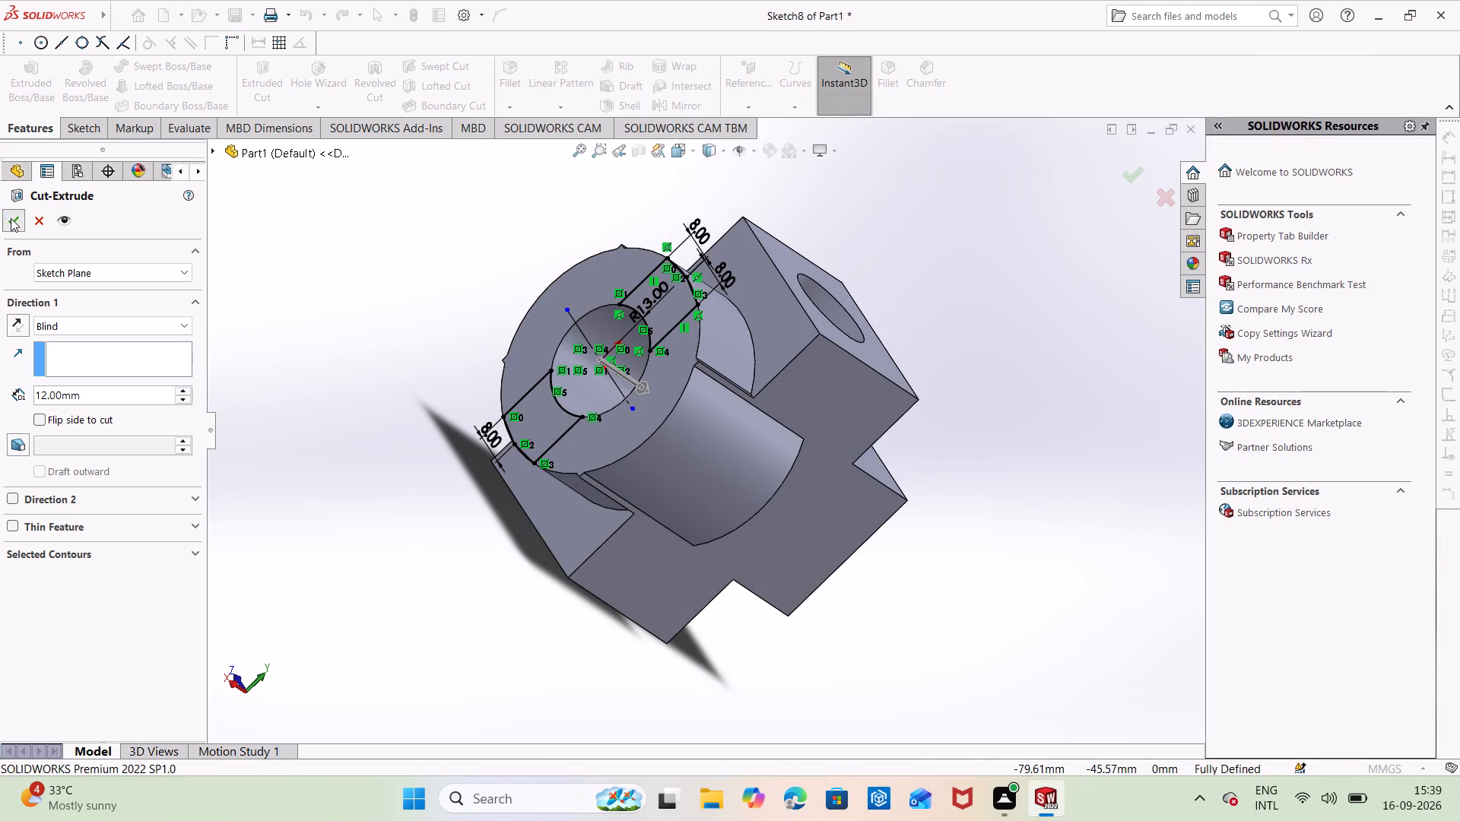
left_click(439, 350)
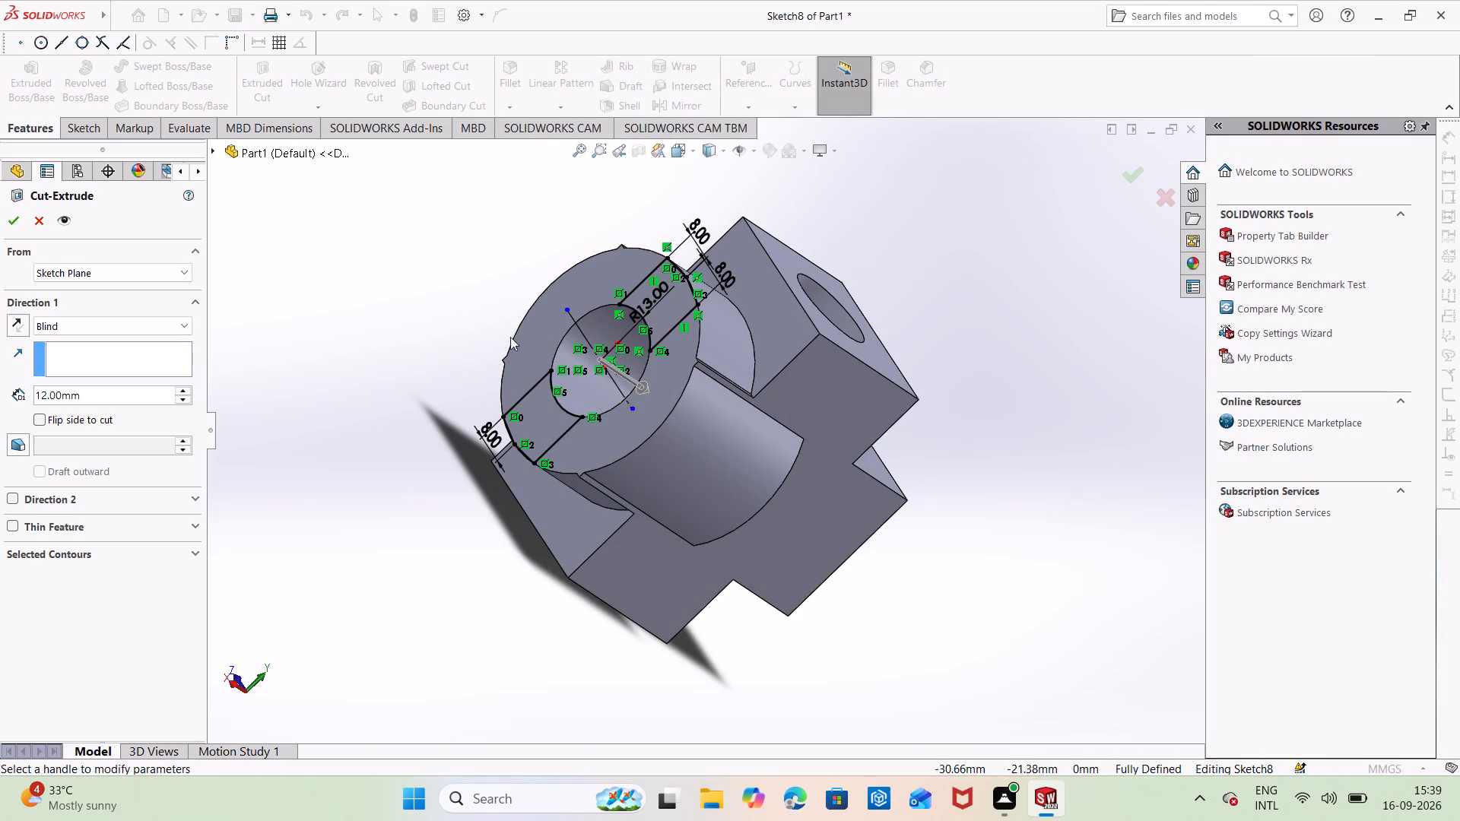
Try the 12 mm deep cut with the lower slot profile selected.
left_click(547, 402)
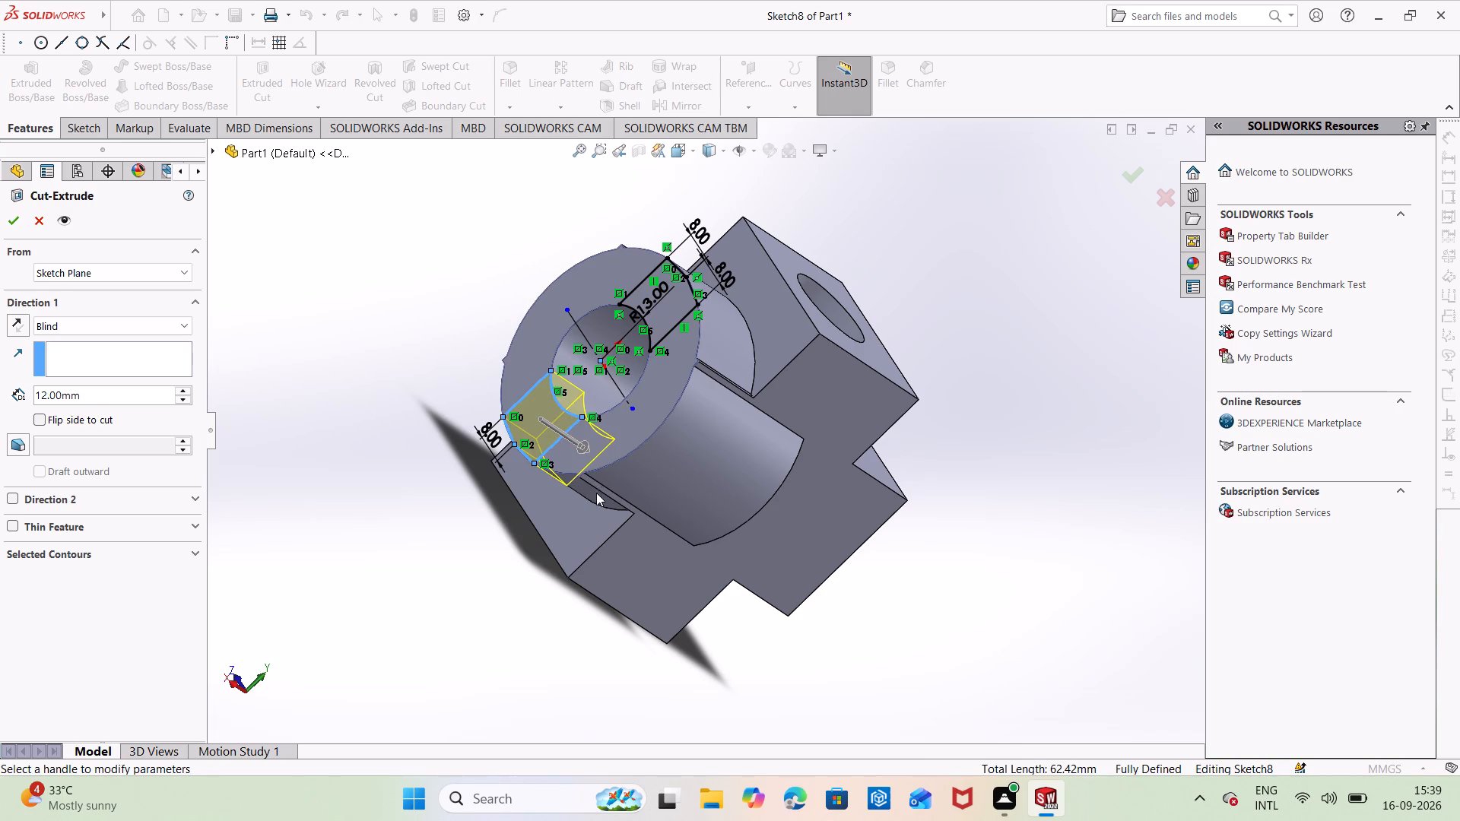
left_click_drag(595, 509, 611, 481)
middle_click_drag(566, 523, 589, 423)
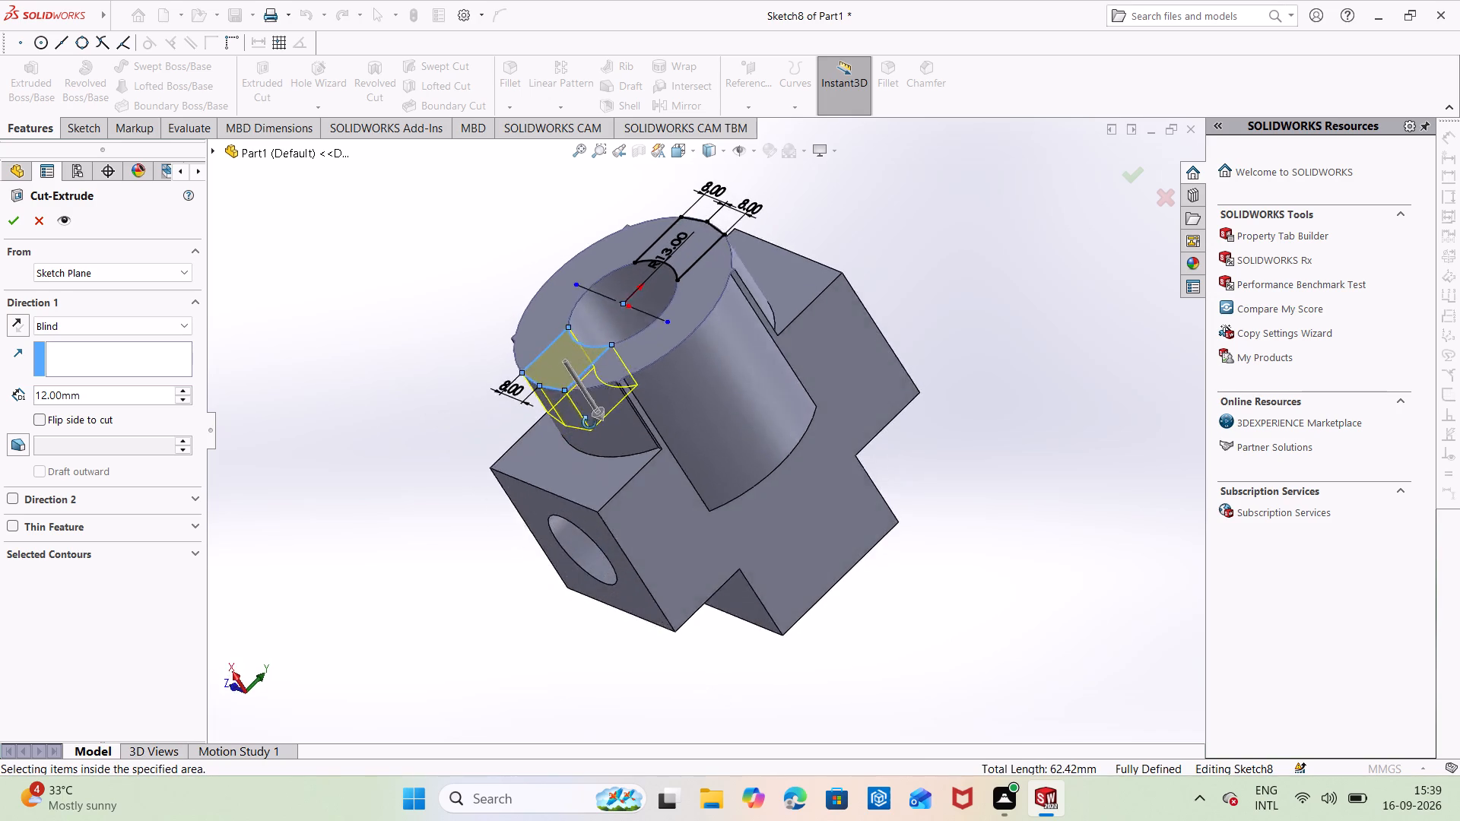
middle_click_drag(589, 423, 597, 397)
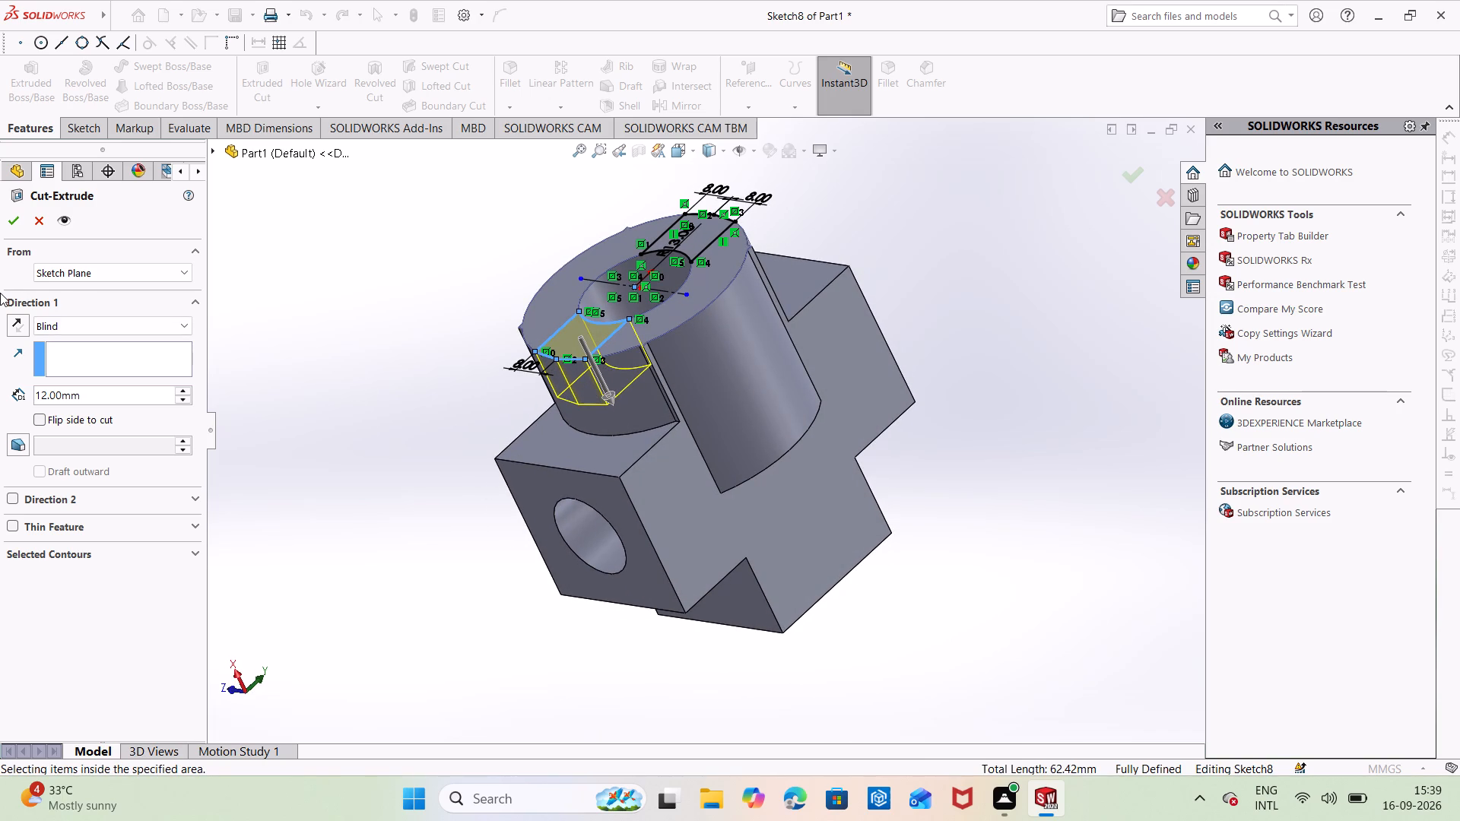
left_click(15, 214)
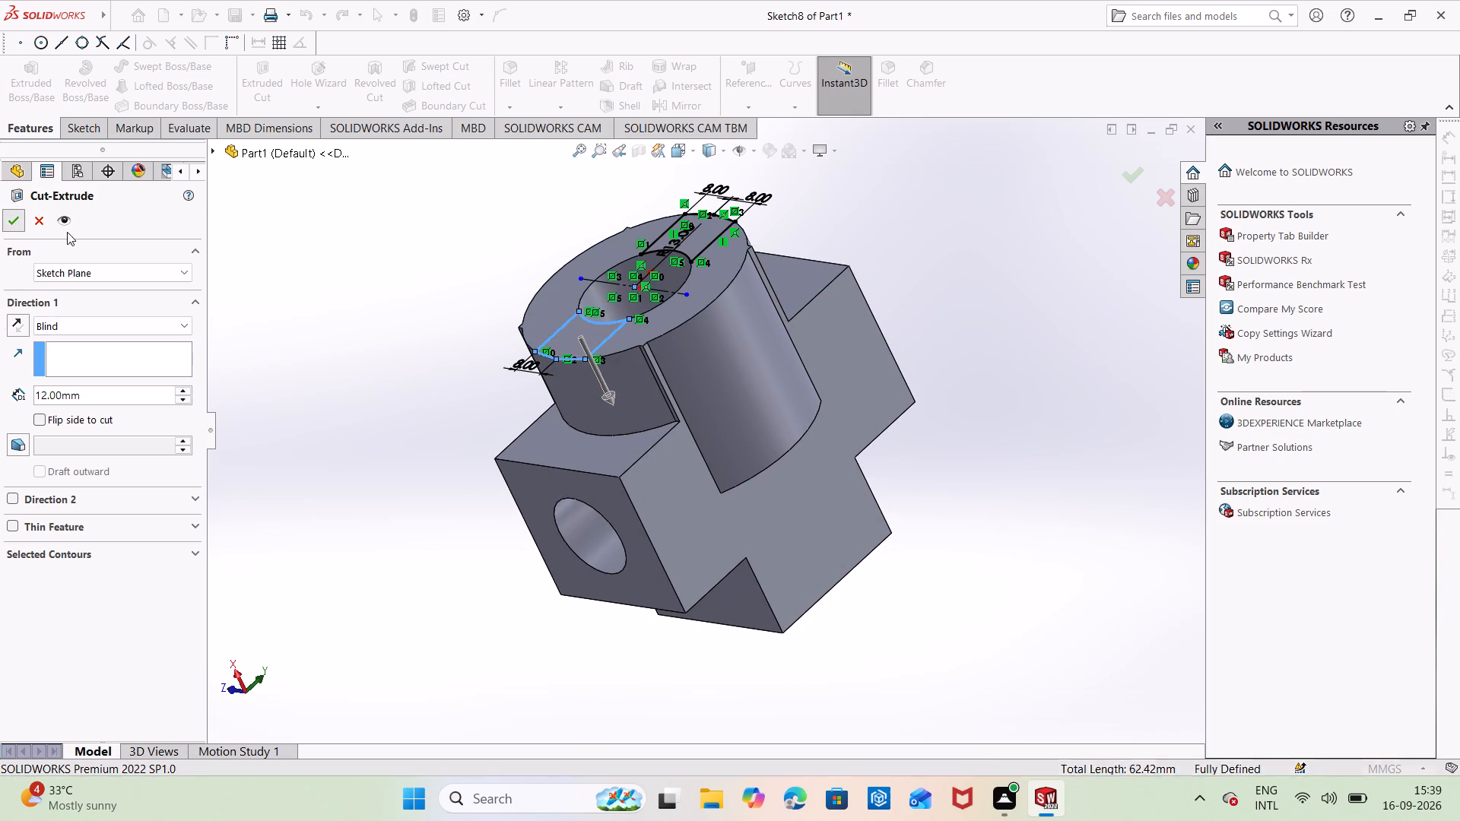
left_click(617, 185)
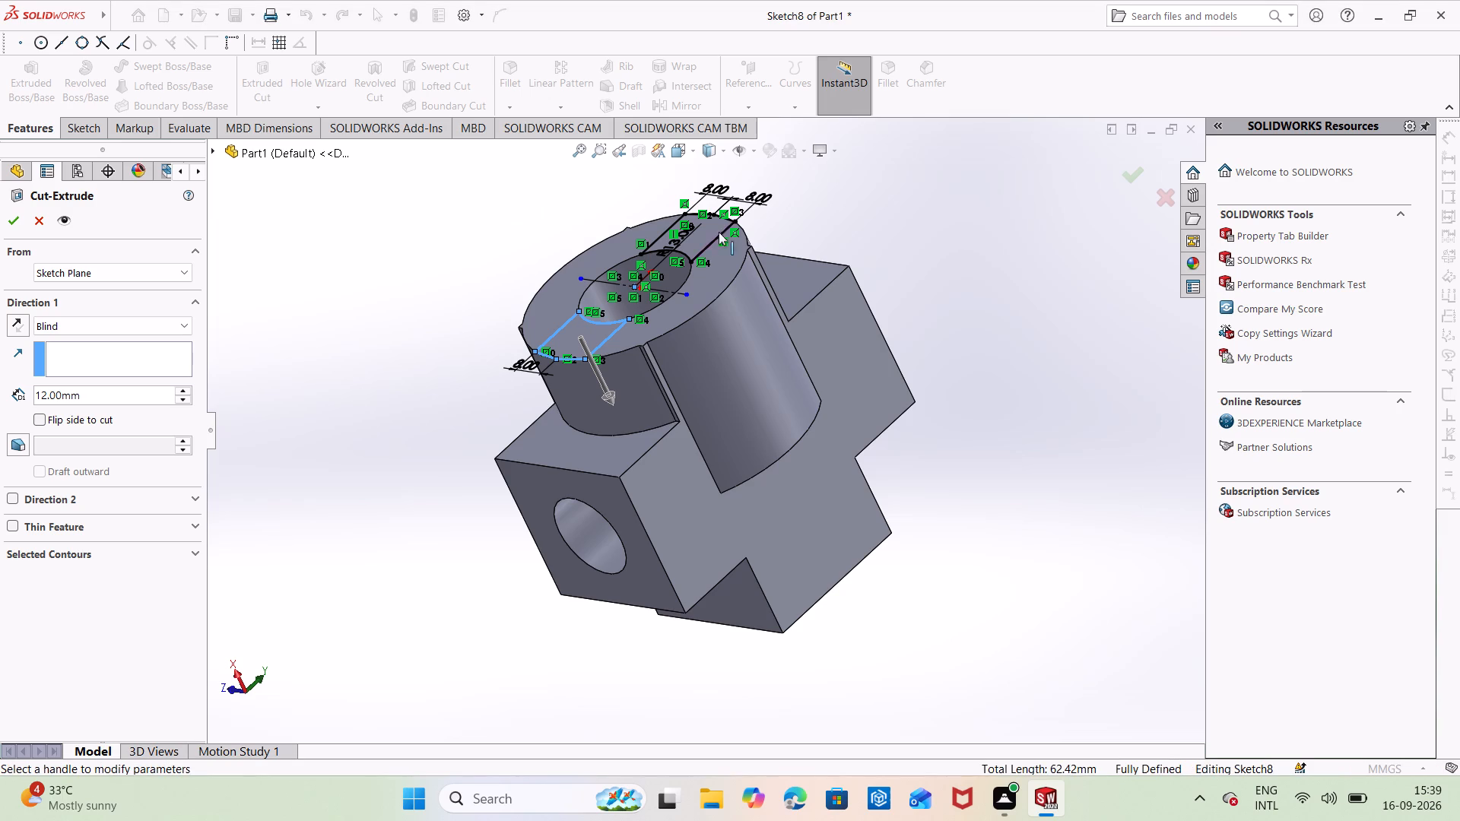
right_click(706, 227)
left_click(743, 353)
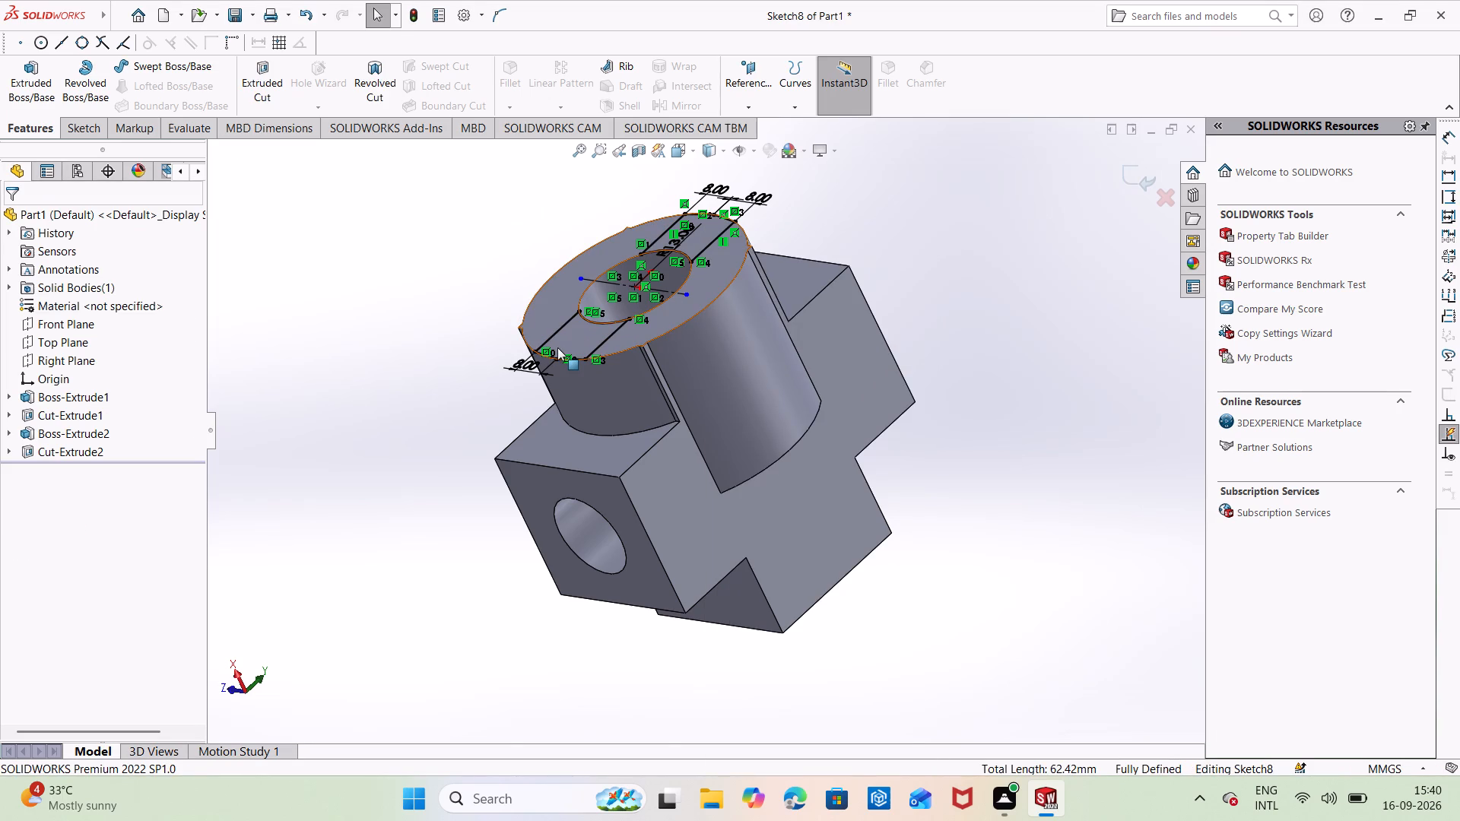
Undo the lower 8 mm dimension, the mirrored lower profile and the horizontal construction line.
key("ctrl+z")
key("ctrl+z")
key("ctrl+z")
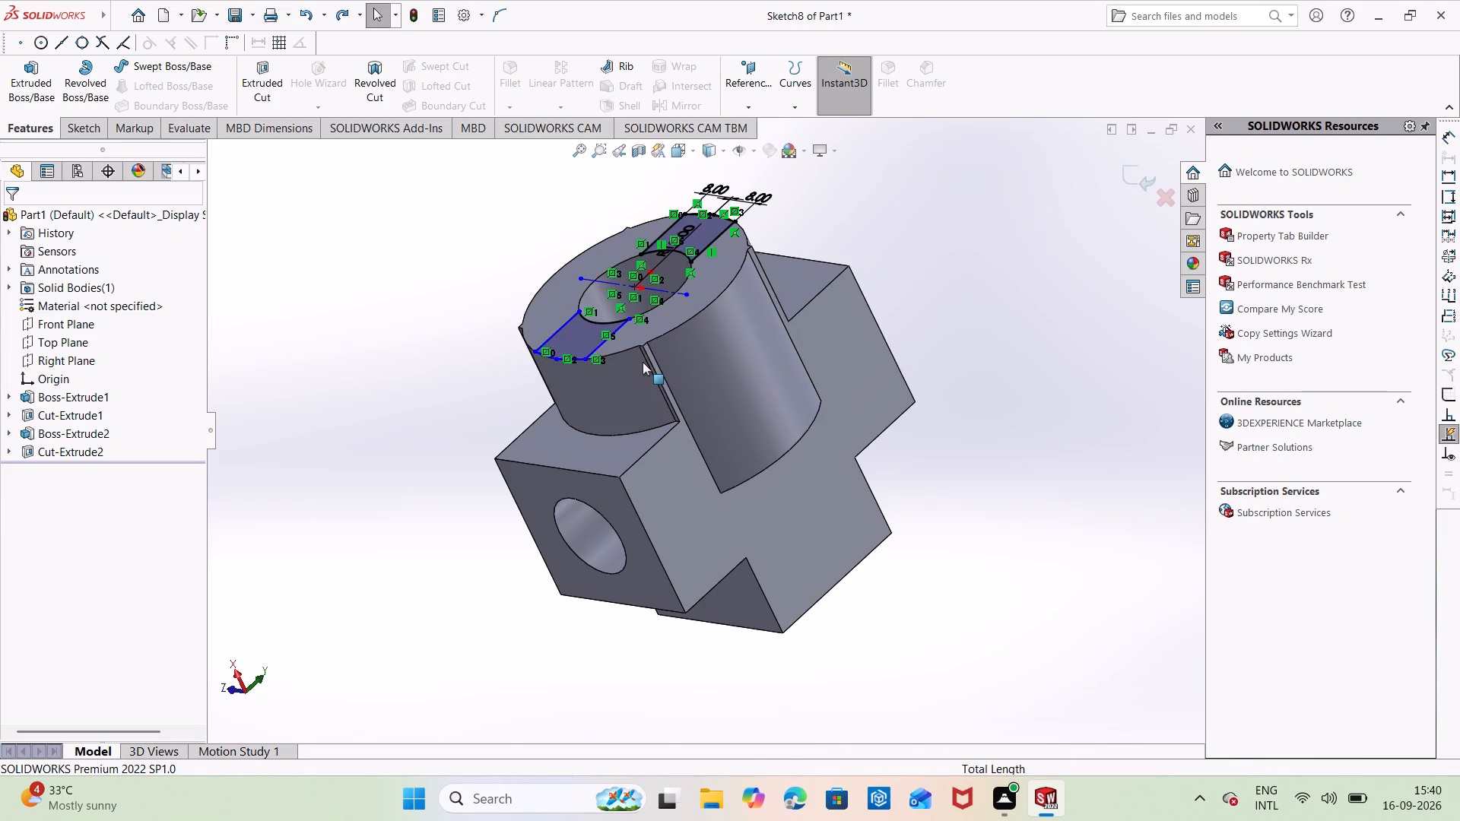
key("ctrl+z")
key("z")
key("ctrl+z")
key("ctrl+z")
key("ctrl+z")
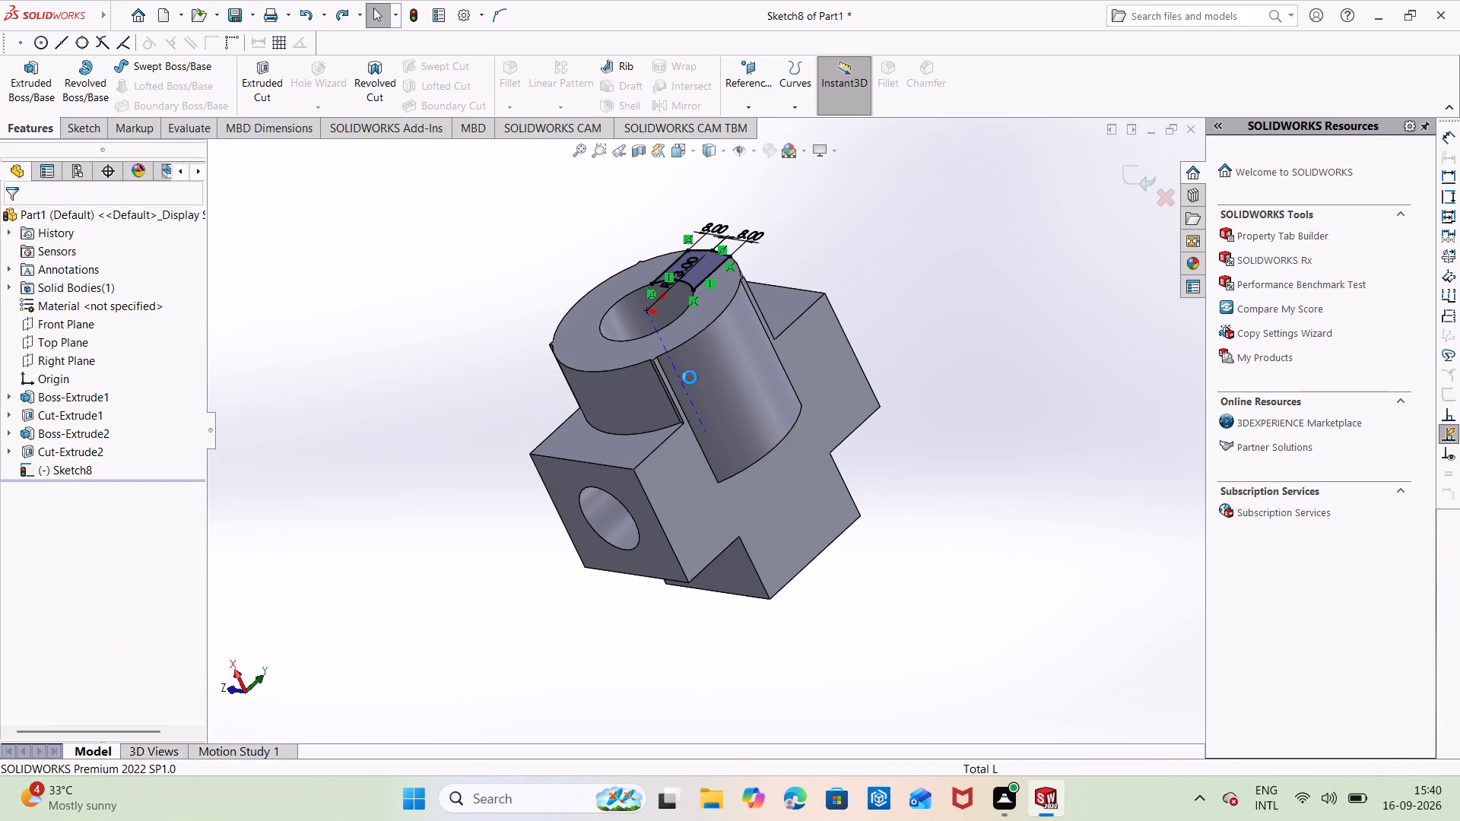
Undo the remaining slot profile geometry and its 8 mm dimensions on the boss face, and leave the emptied sketch.
key("ctrl+z")
key("ctrl+z")
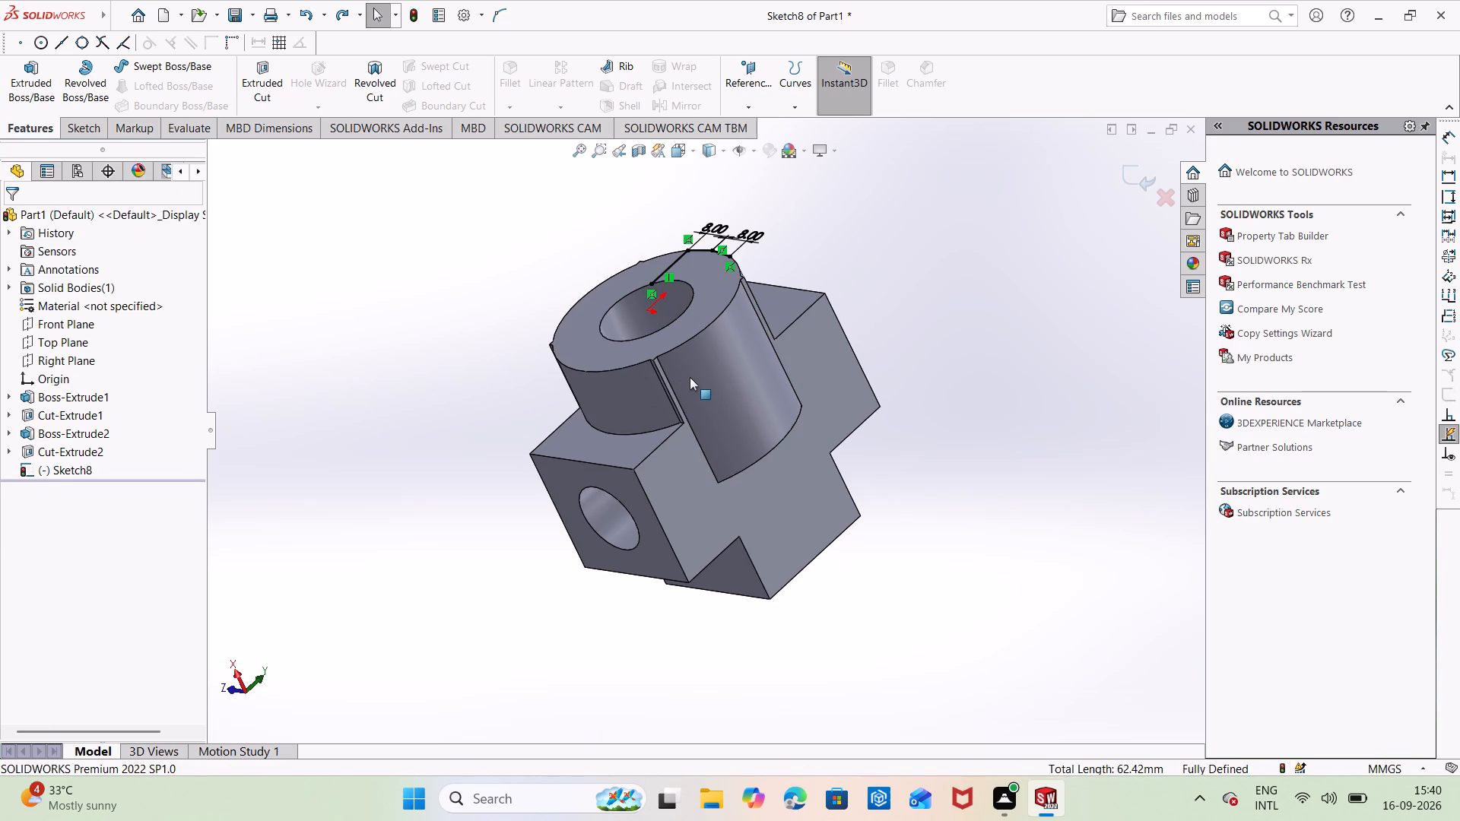
key("ctrl+z")
key("ctrl+z")
key("ctrl+z")
key("ctrl+z")
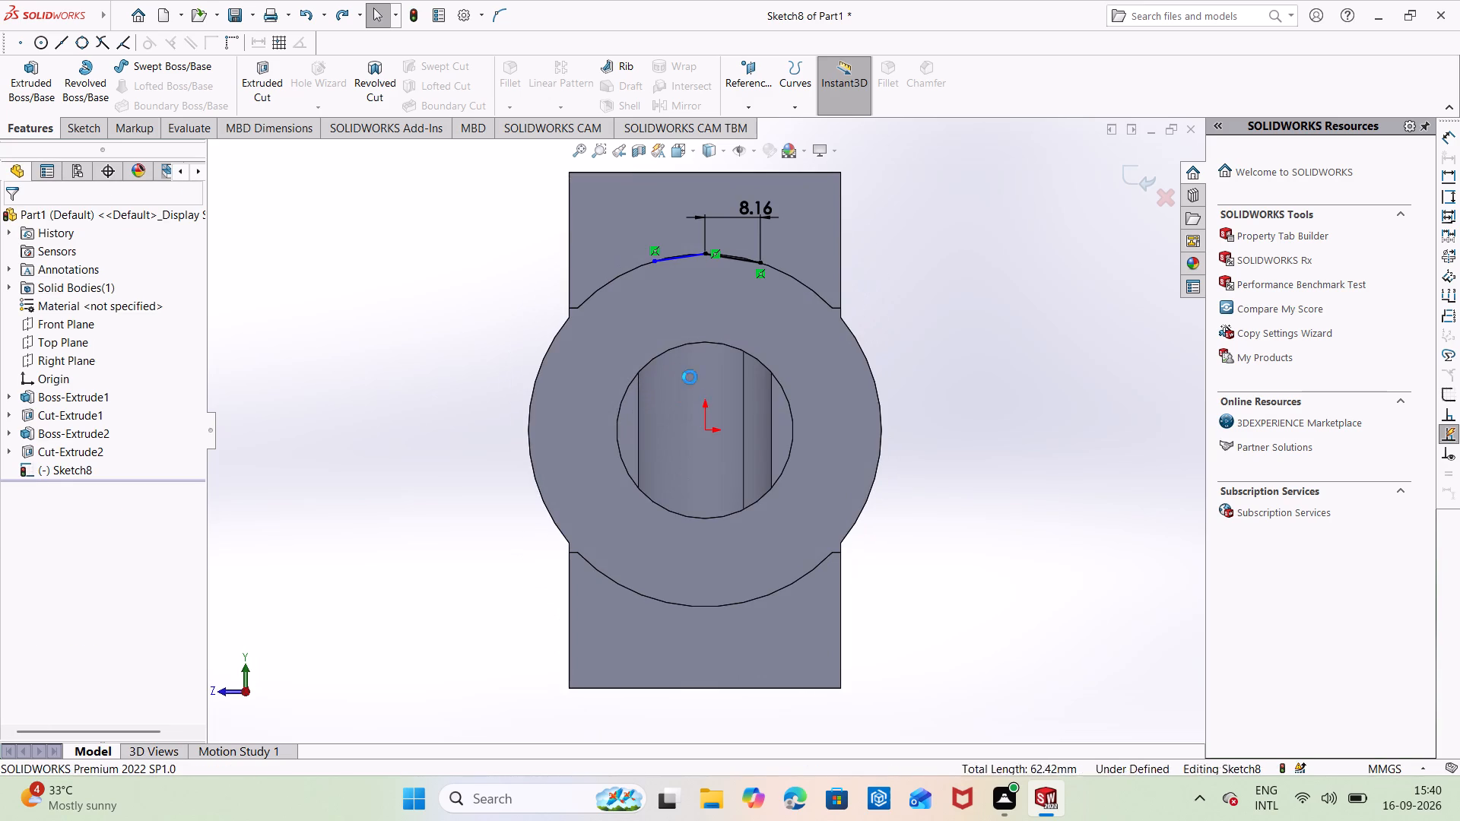
key("ctrl+z")
key("ctrl+z")
key("ctrl+z")
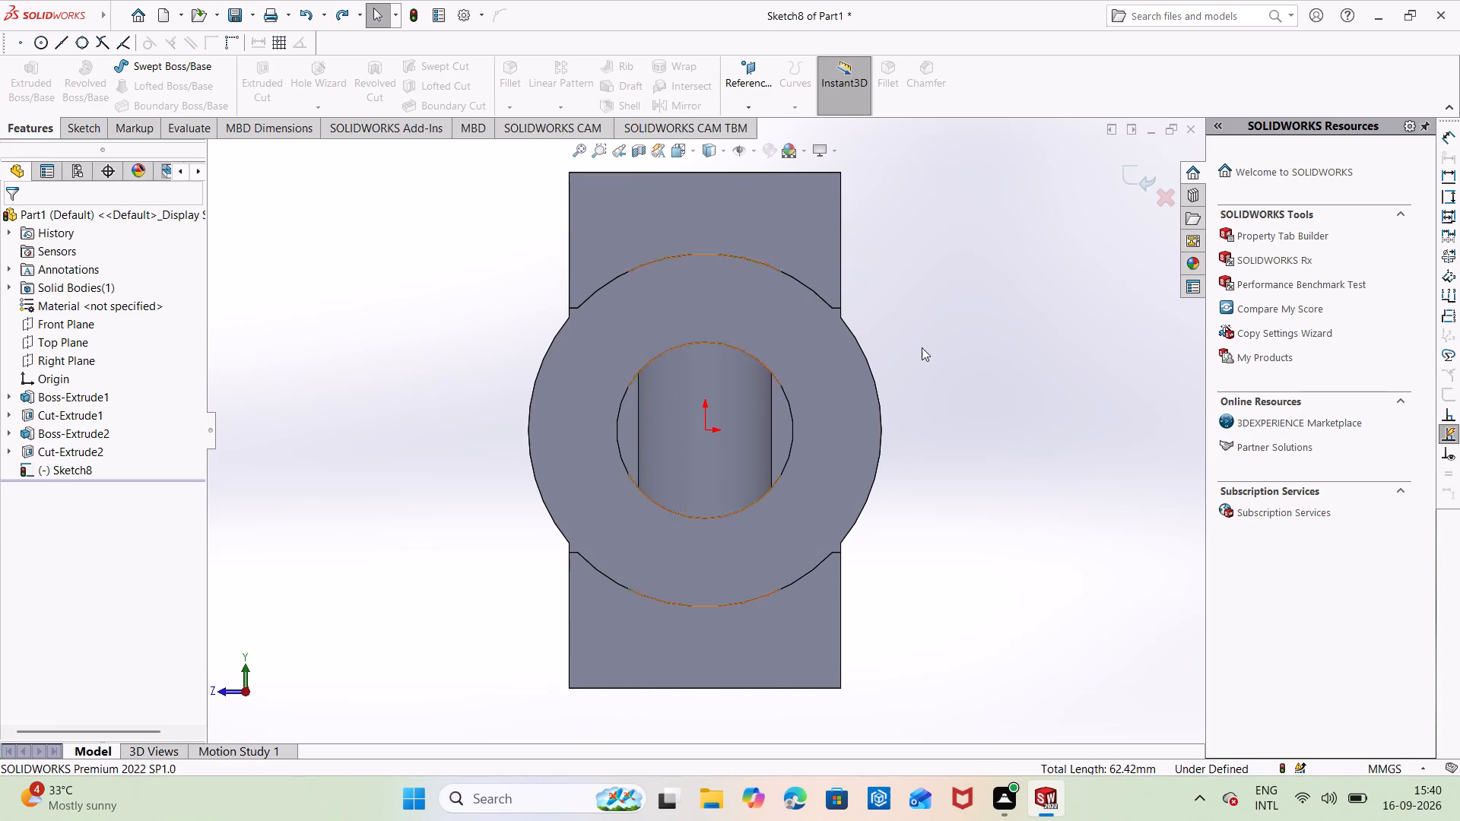
double_click(1035, 311)
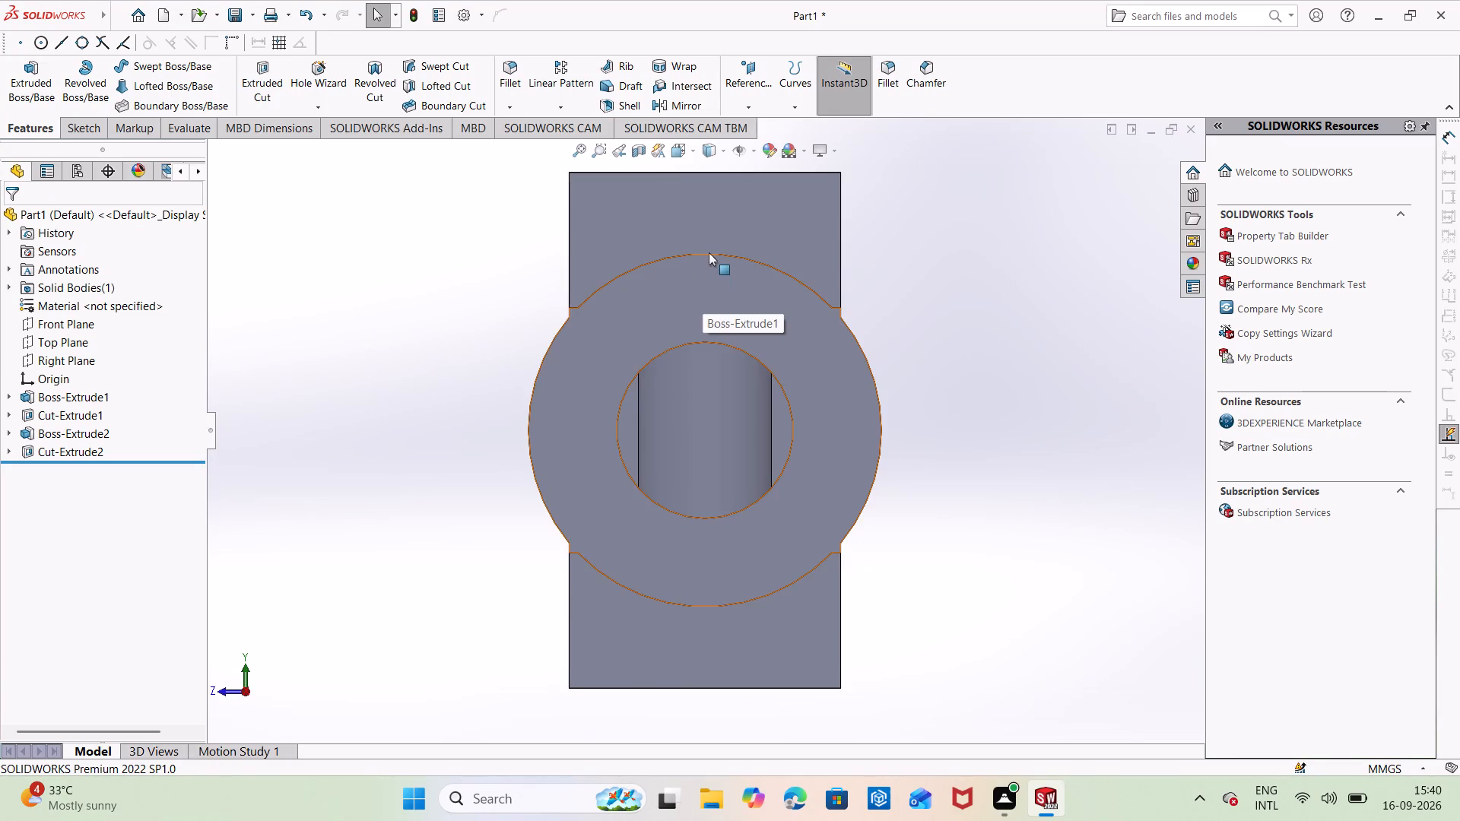
Examine the boss, its bore and the cross-shaped body with its vertical hole from several sides.
middle_click_drag(706, 221, 706, 300)
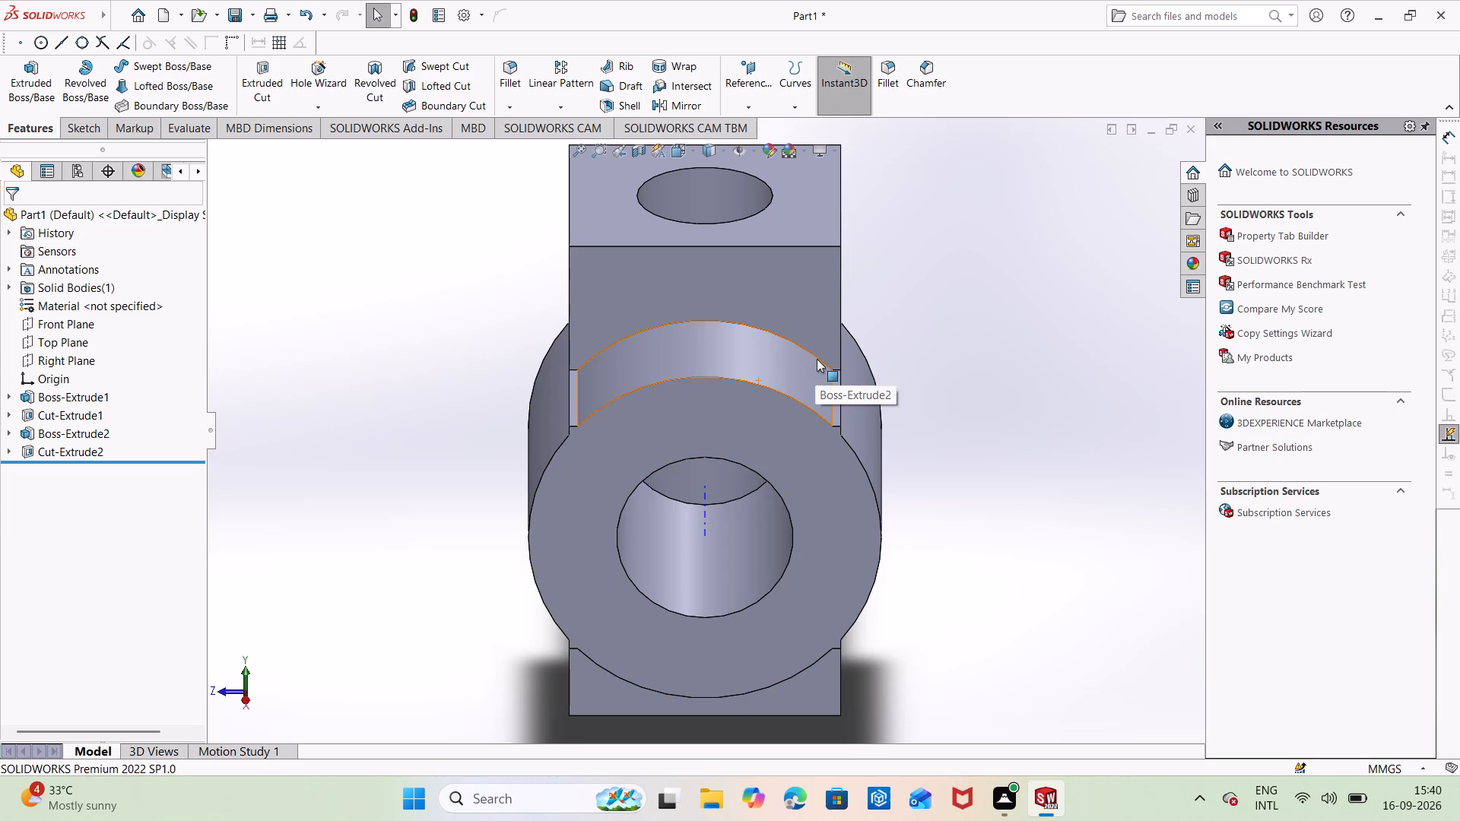
scroll(722, 362, "up", 1)
middle_click_drag(722, 362, 709, 399)
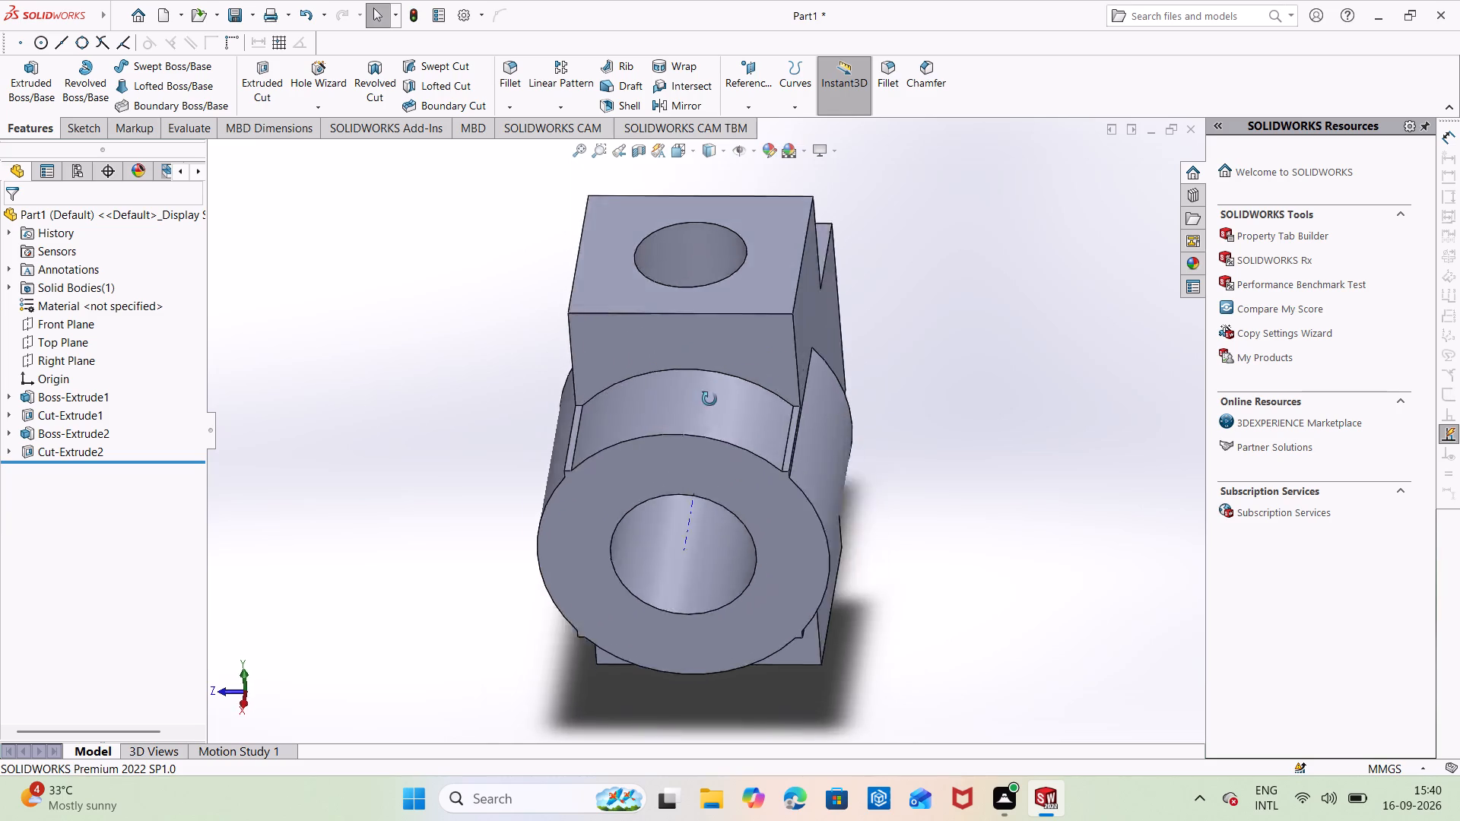
middle_click_drag(709, 399, 652, 626)
scroll(653, 624, "down", 1)
scroll(690, 550, "up", 2)
middle_click_drag(700, 560, 708, 554)
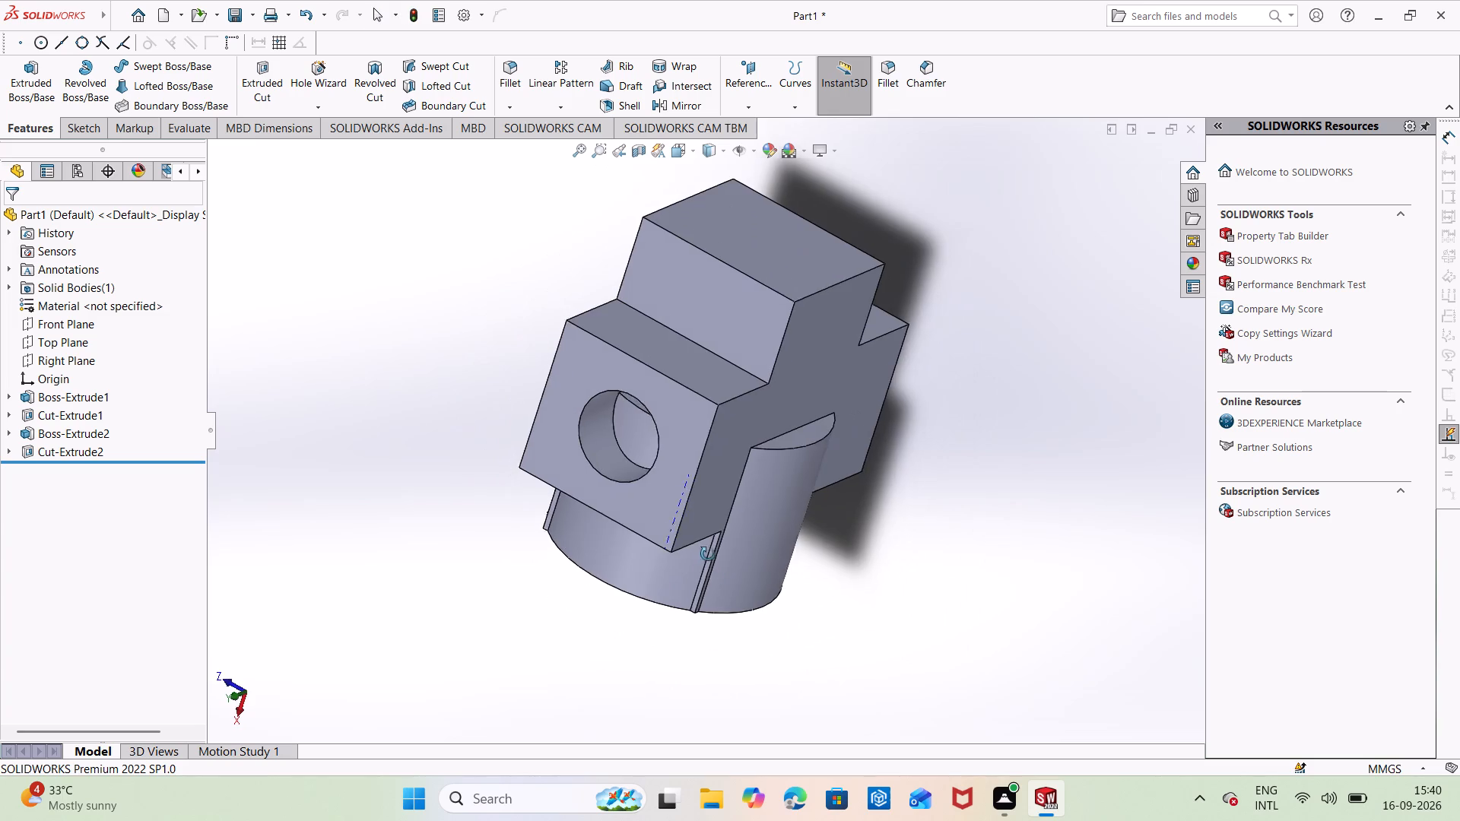
middle_click_drag(708, 554, 814, 450)
middle_click_drag(767, 531, 909, 436)
scroll(909, 436, "up", 1)
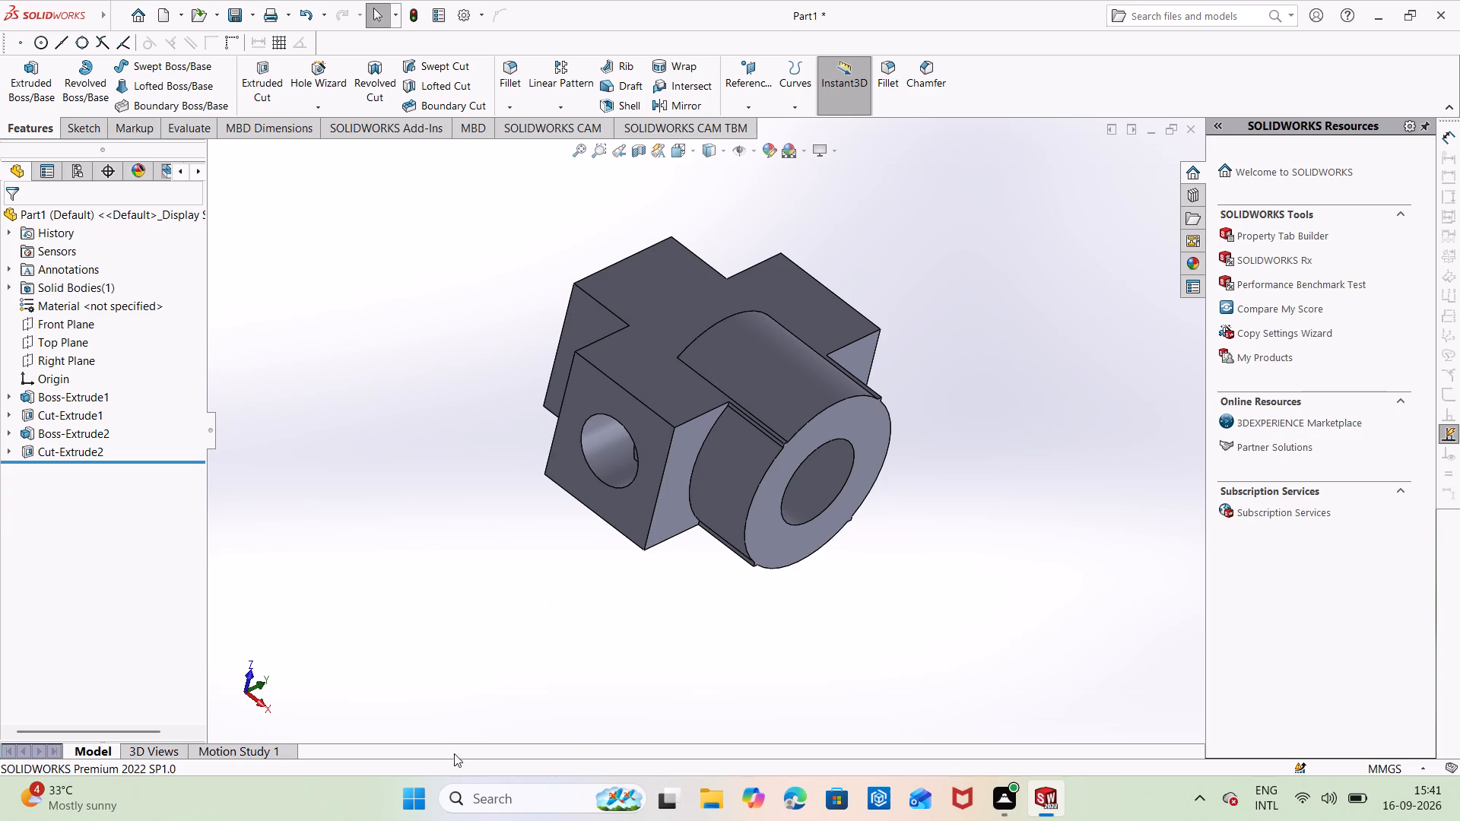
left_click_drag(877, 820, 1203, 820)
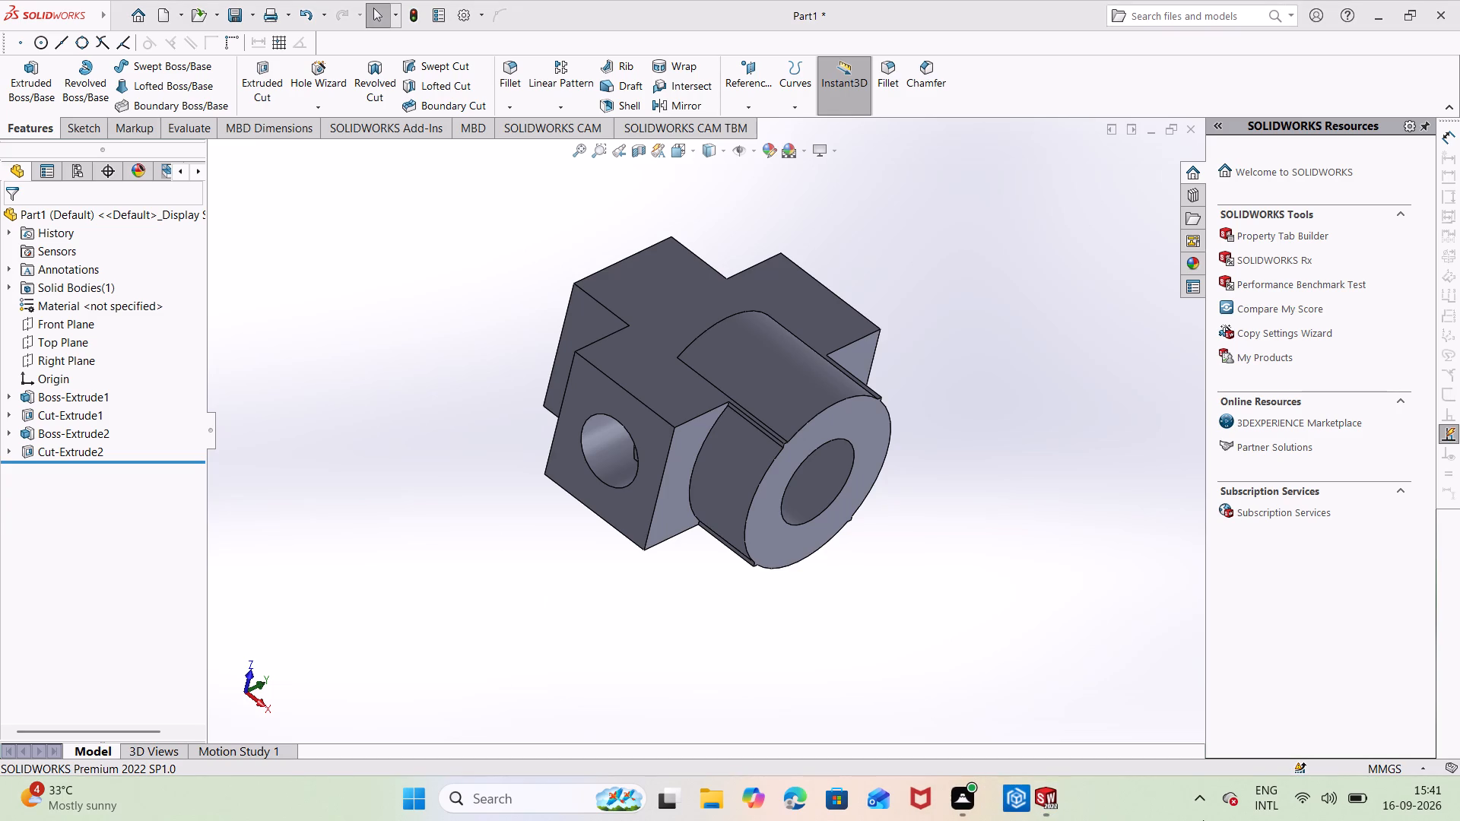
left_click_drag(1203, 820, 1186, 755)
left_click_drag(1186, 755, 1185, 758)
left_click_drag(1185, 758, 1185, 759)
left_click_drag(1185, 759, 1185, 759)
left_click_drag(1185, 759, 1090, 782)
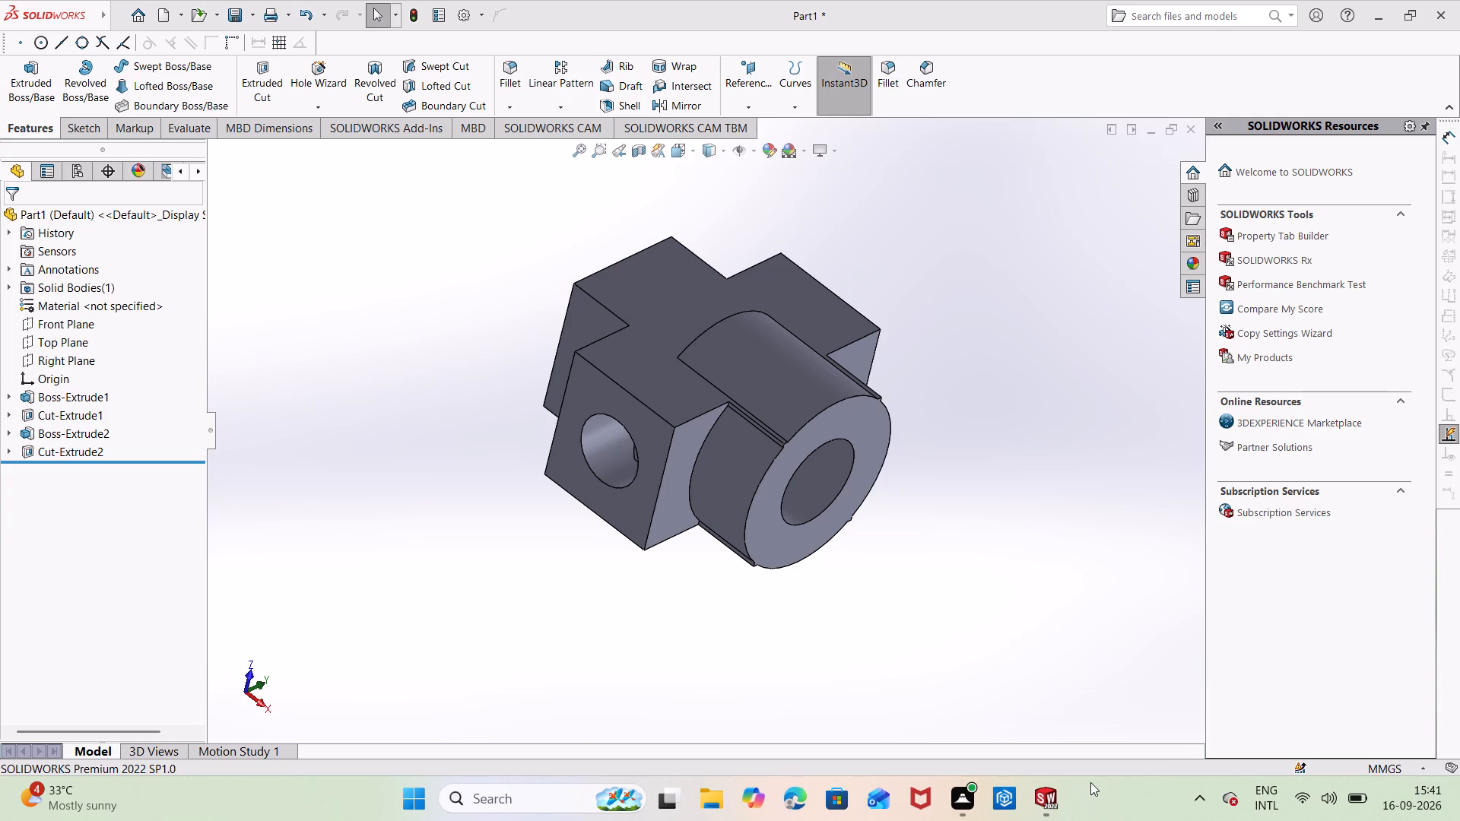
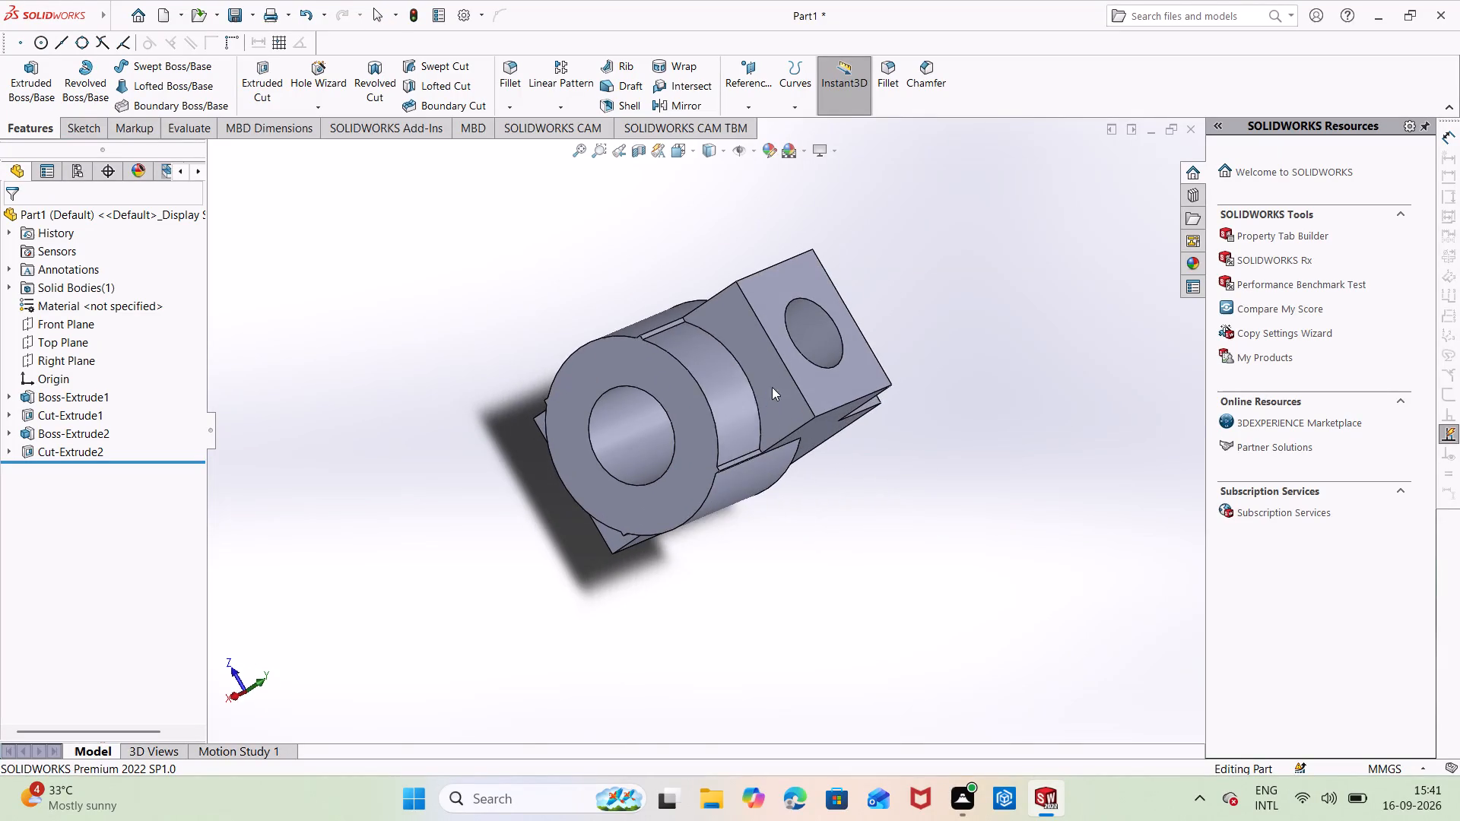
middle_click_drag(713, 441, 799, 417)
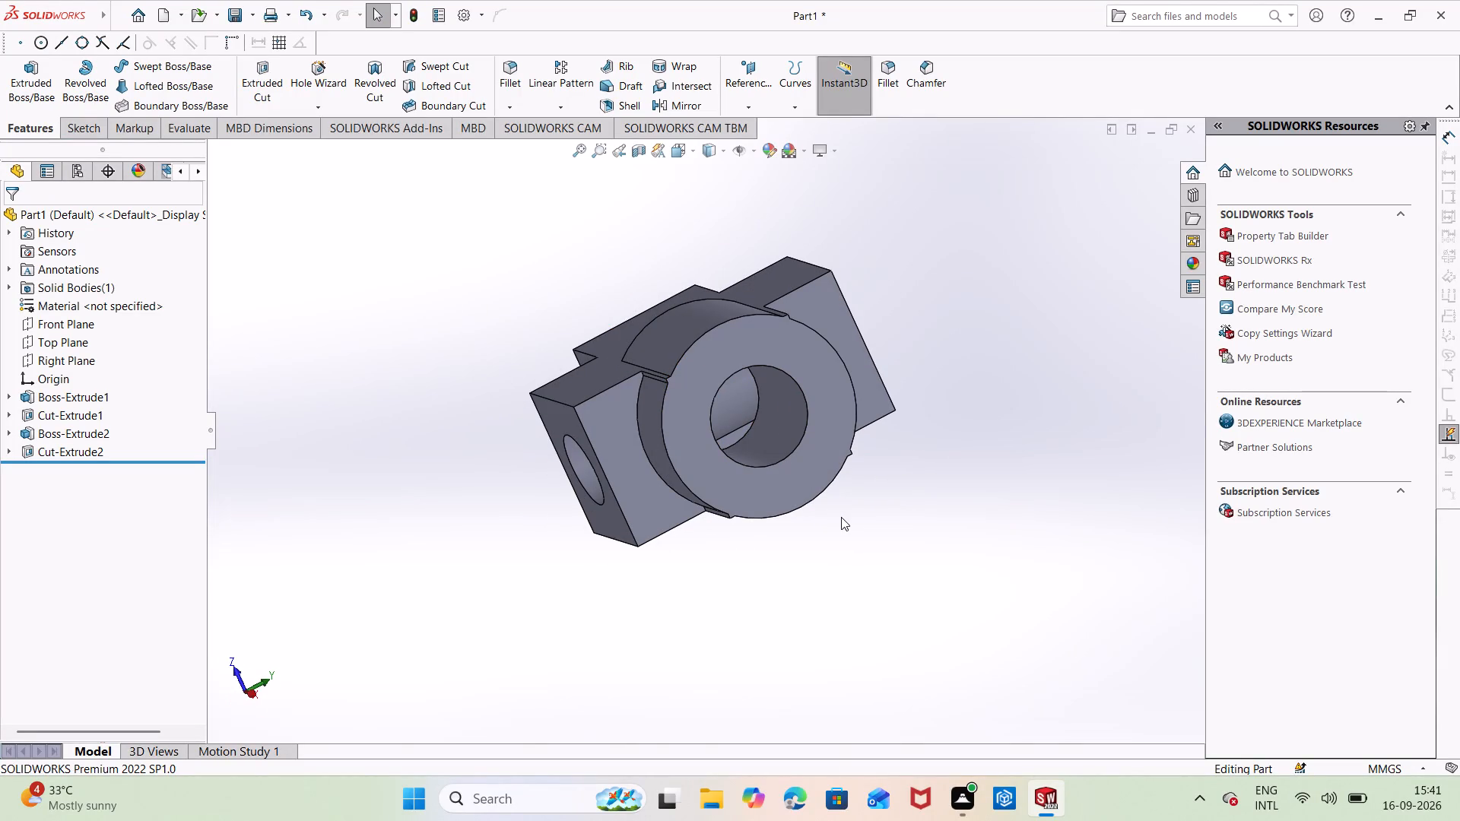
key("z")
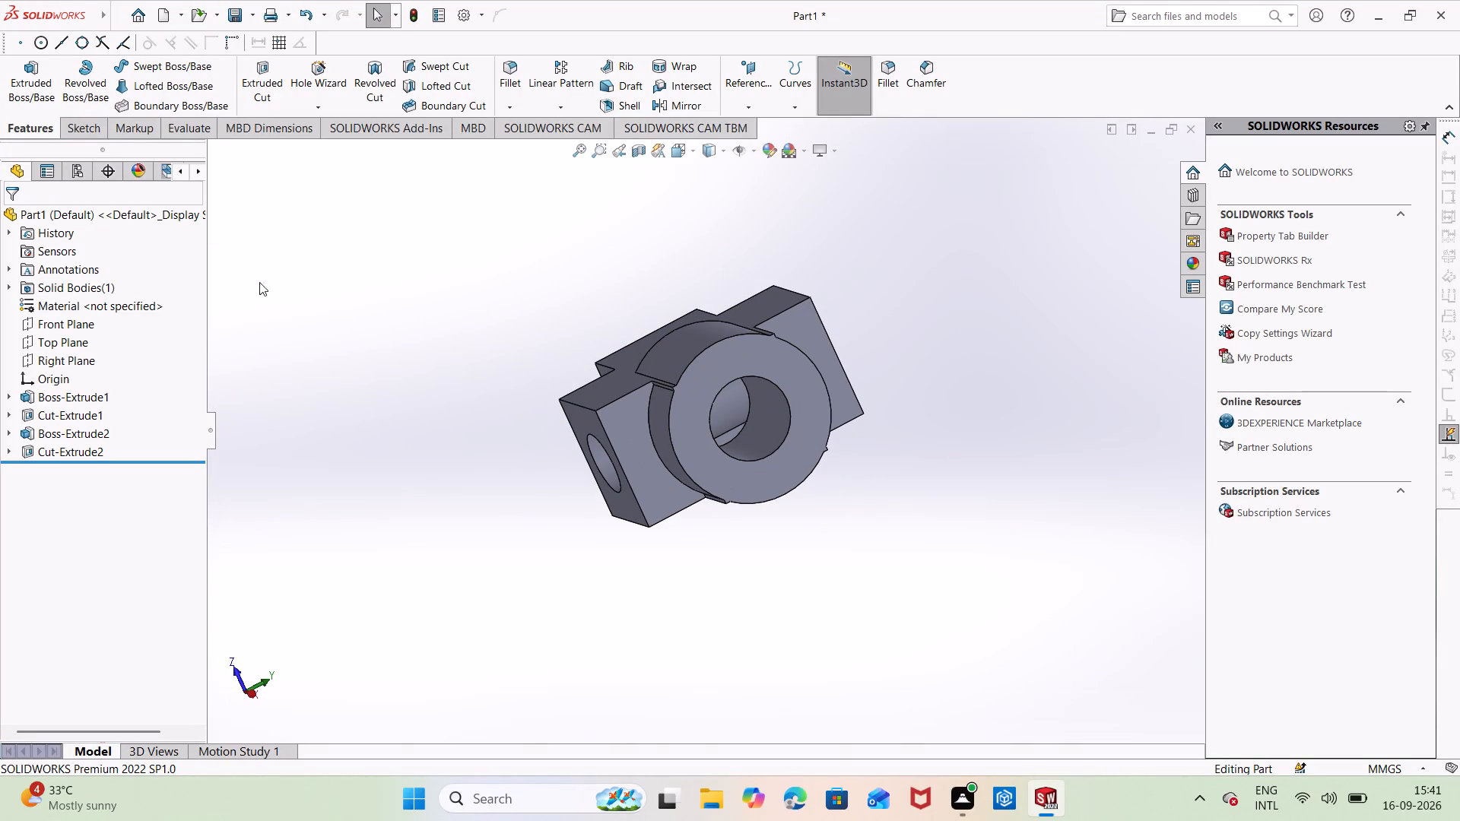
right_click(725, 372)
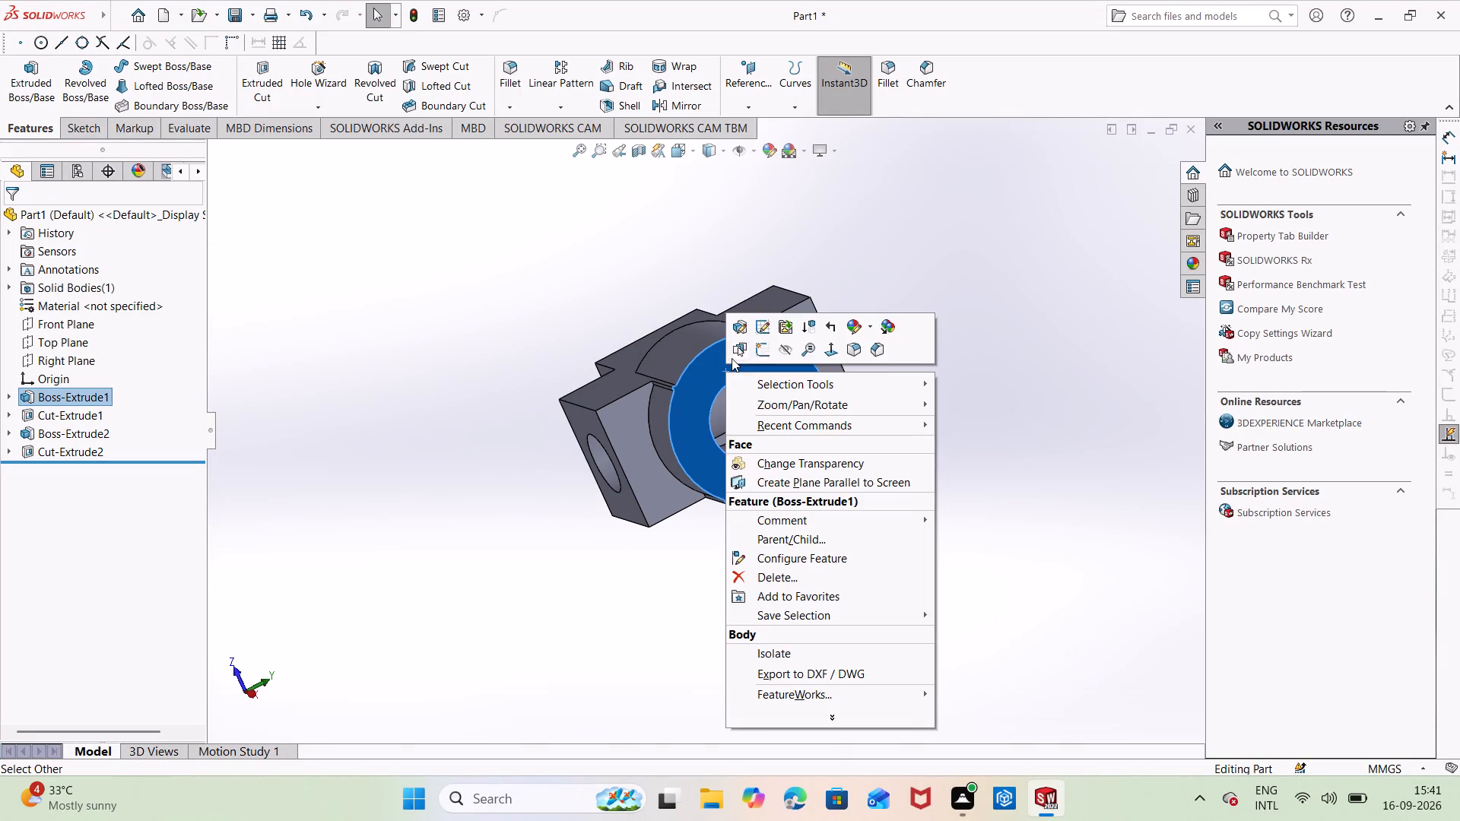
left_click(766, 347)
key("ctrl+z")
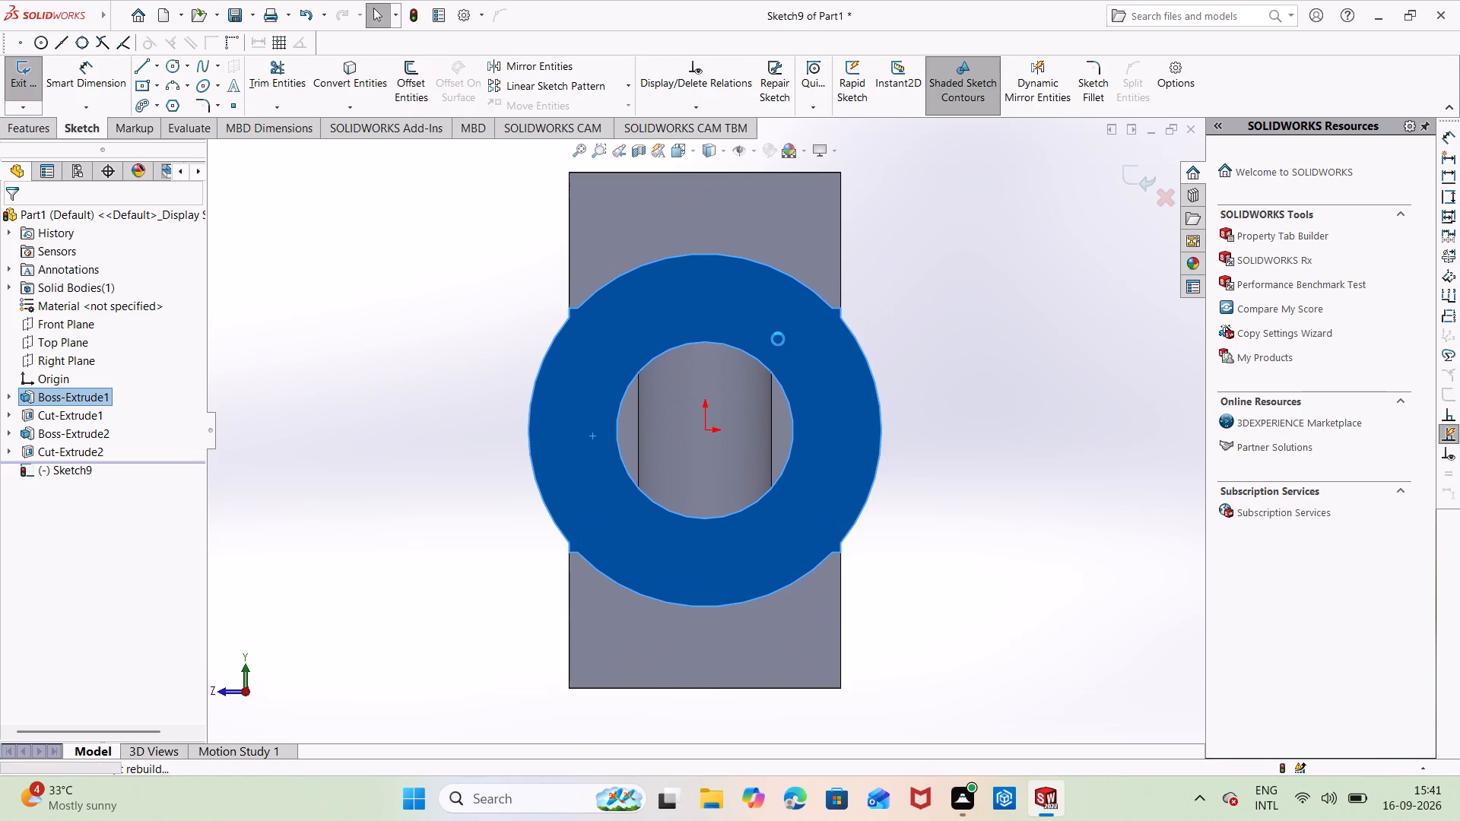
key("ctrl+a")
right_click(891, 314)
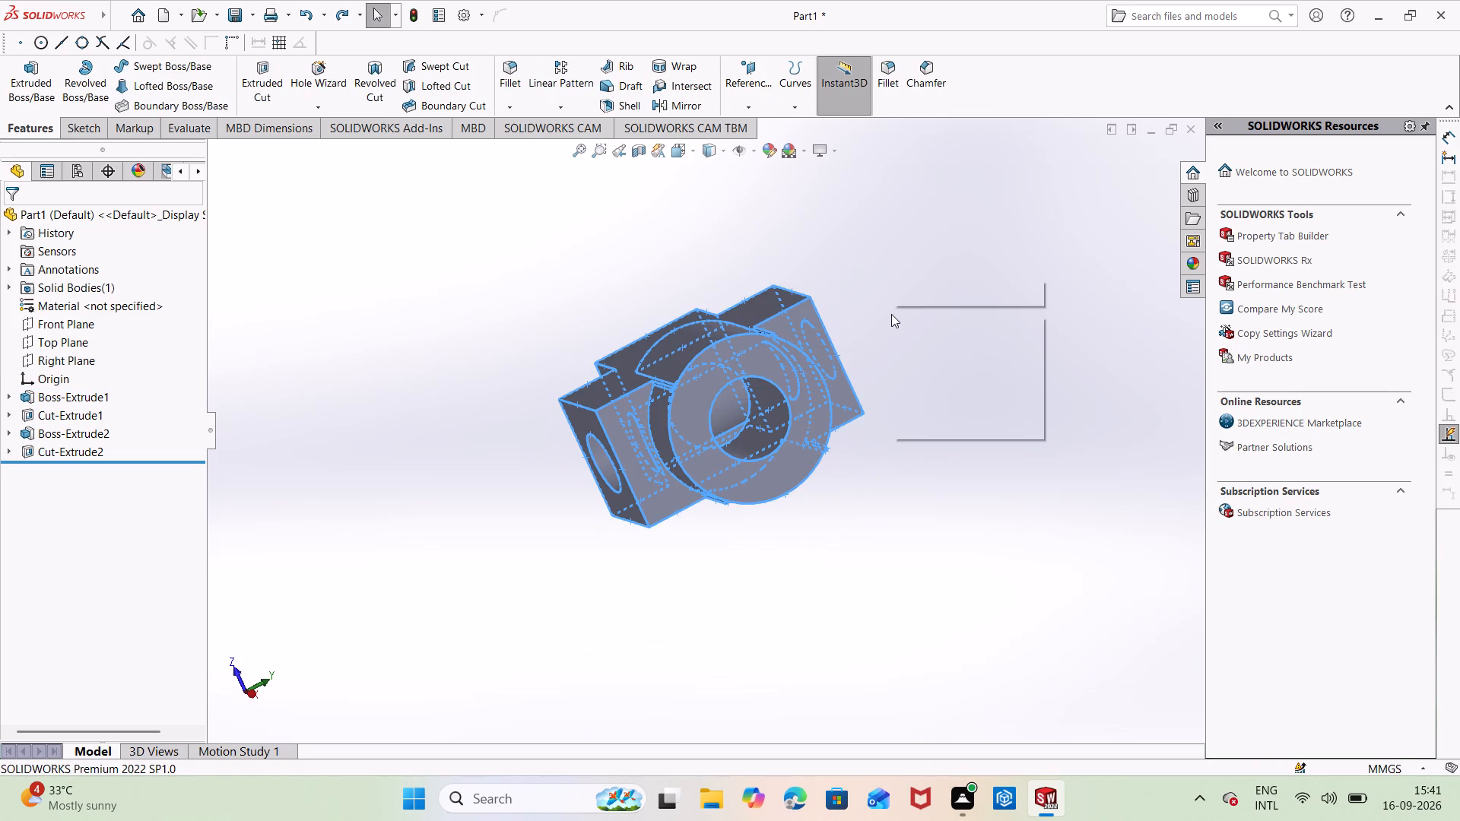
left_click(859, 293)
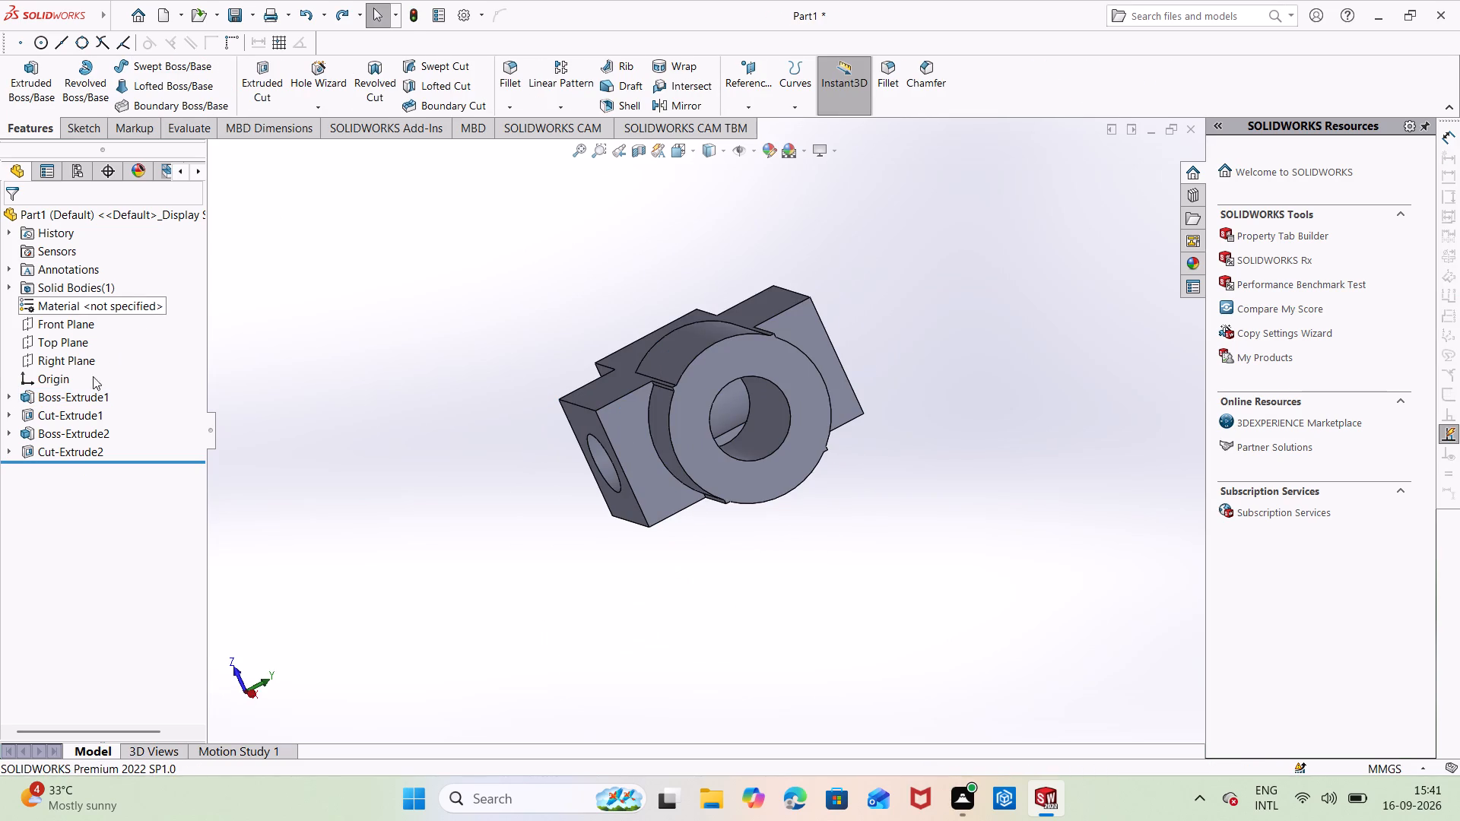
Delete all boss and cut features with their dependent items, plus the leftover cross-shaped profile sketch, to empty the part.
left_click_drag(141, 396, 132, 466)
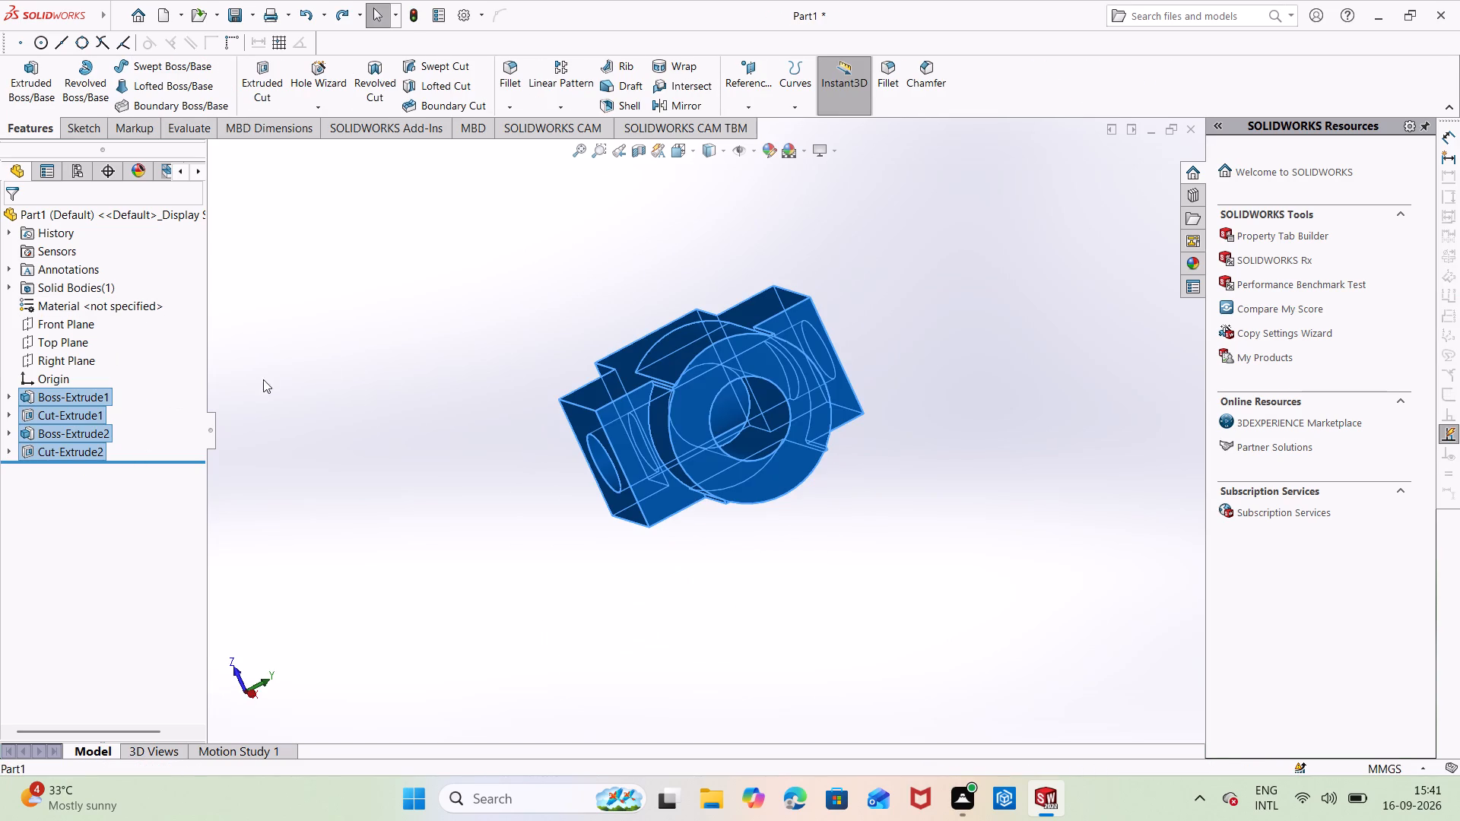
right_click(357, 360)
left_click(380, 487)
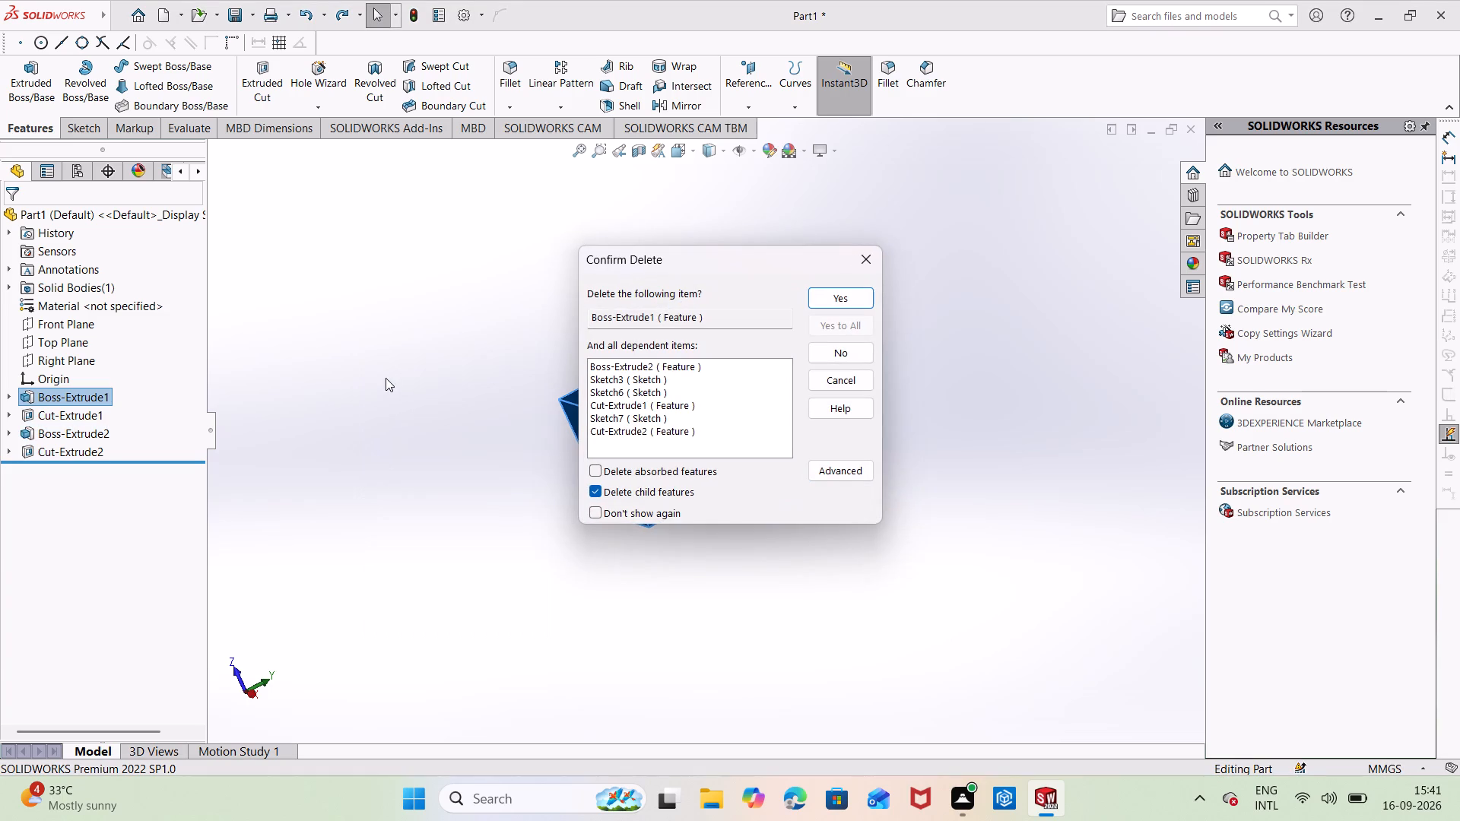
left_click(833, 304)
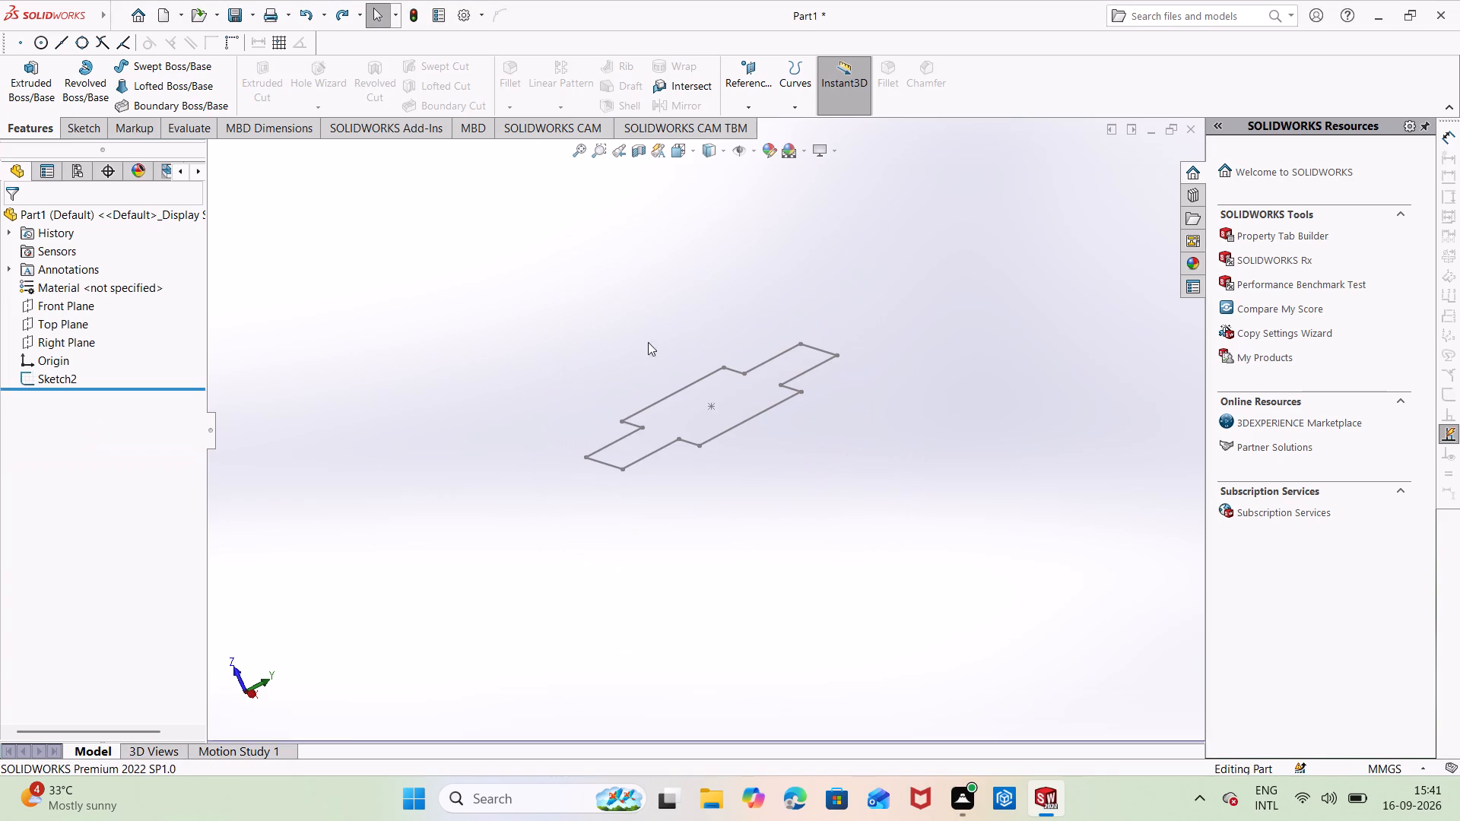
right_click(81, 371)
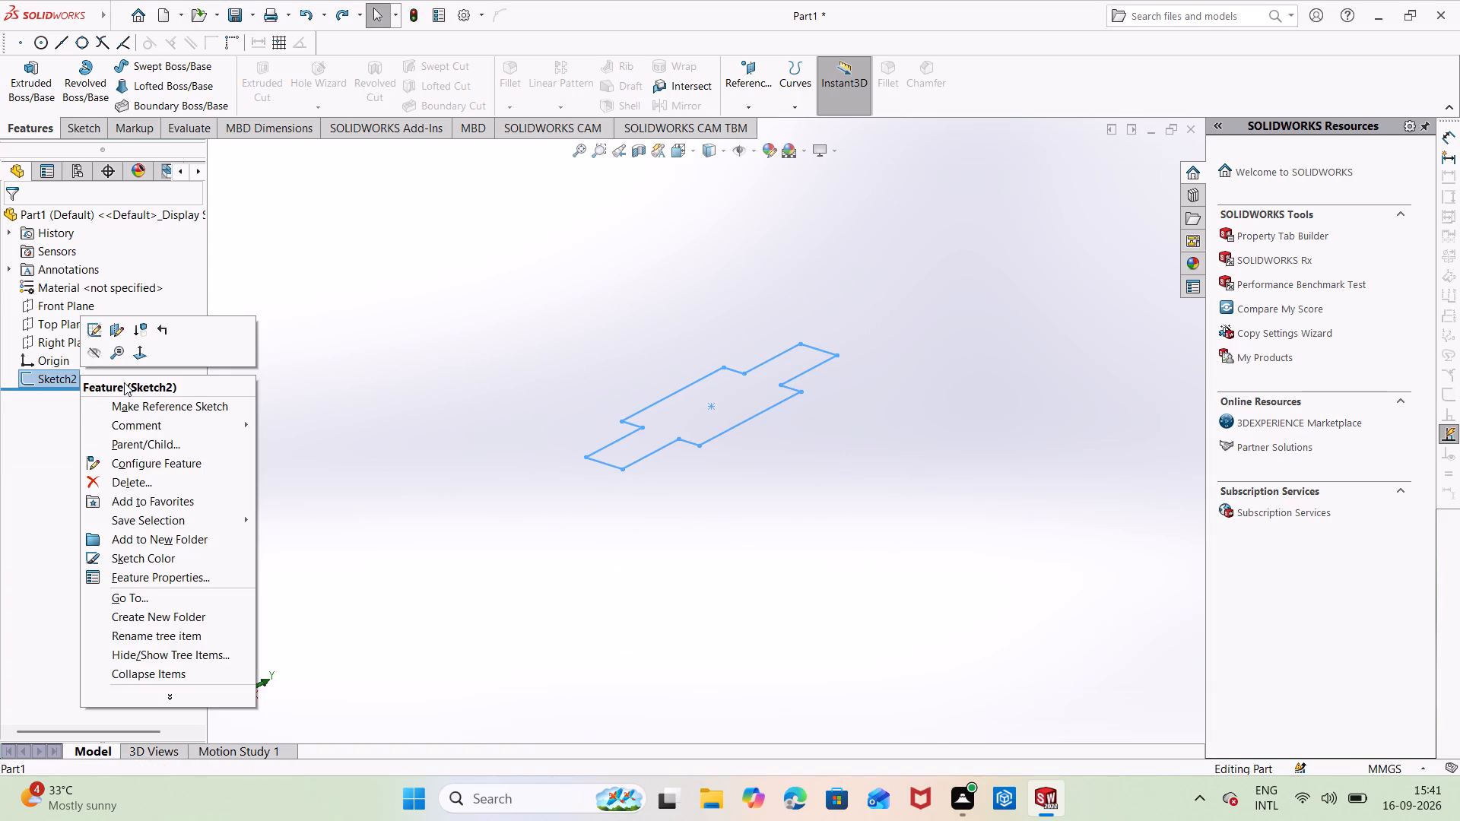
left_click(114, 484)
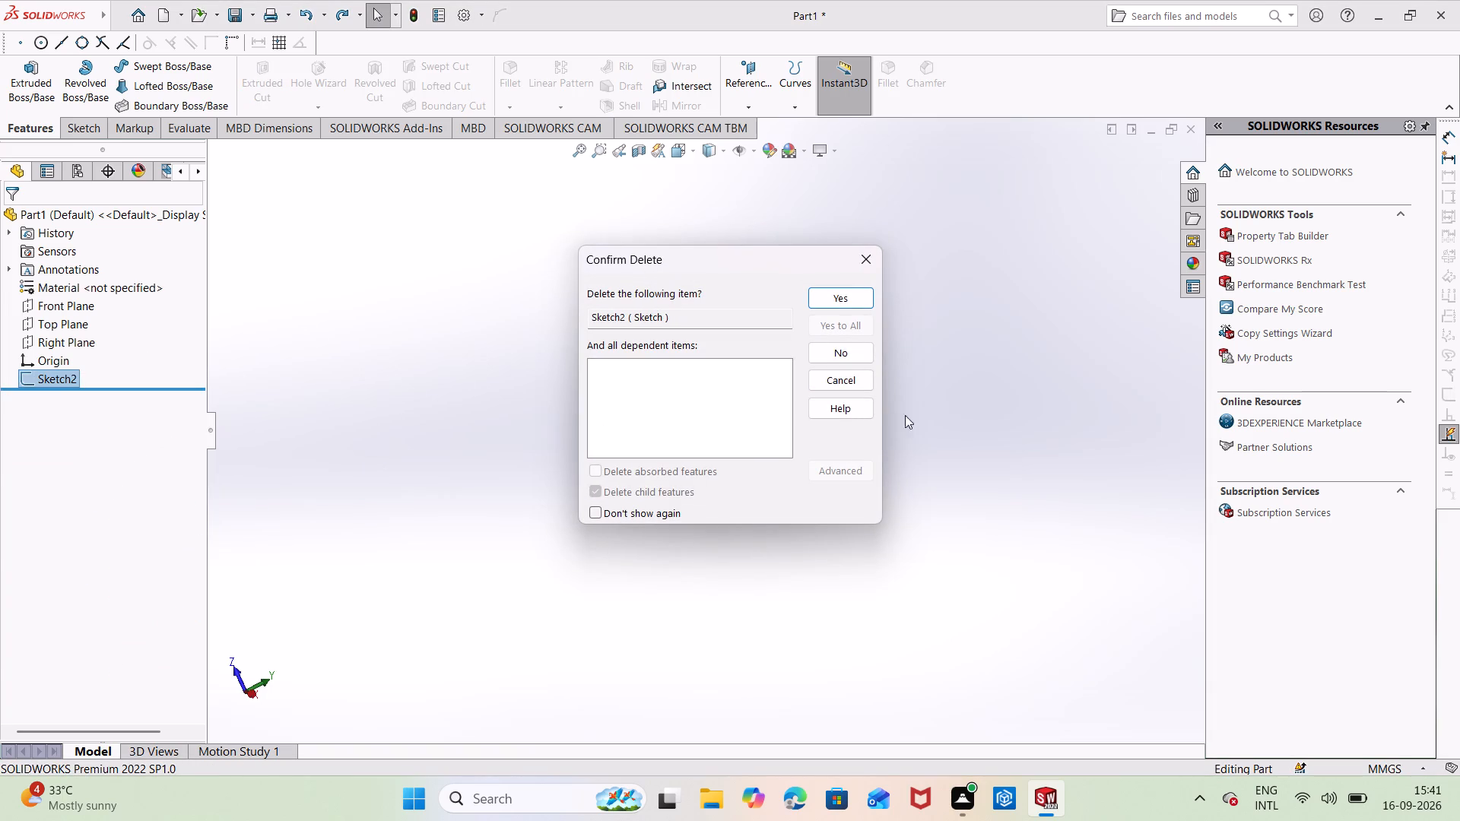
left_click(833, 294)
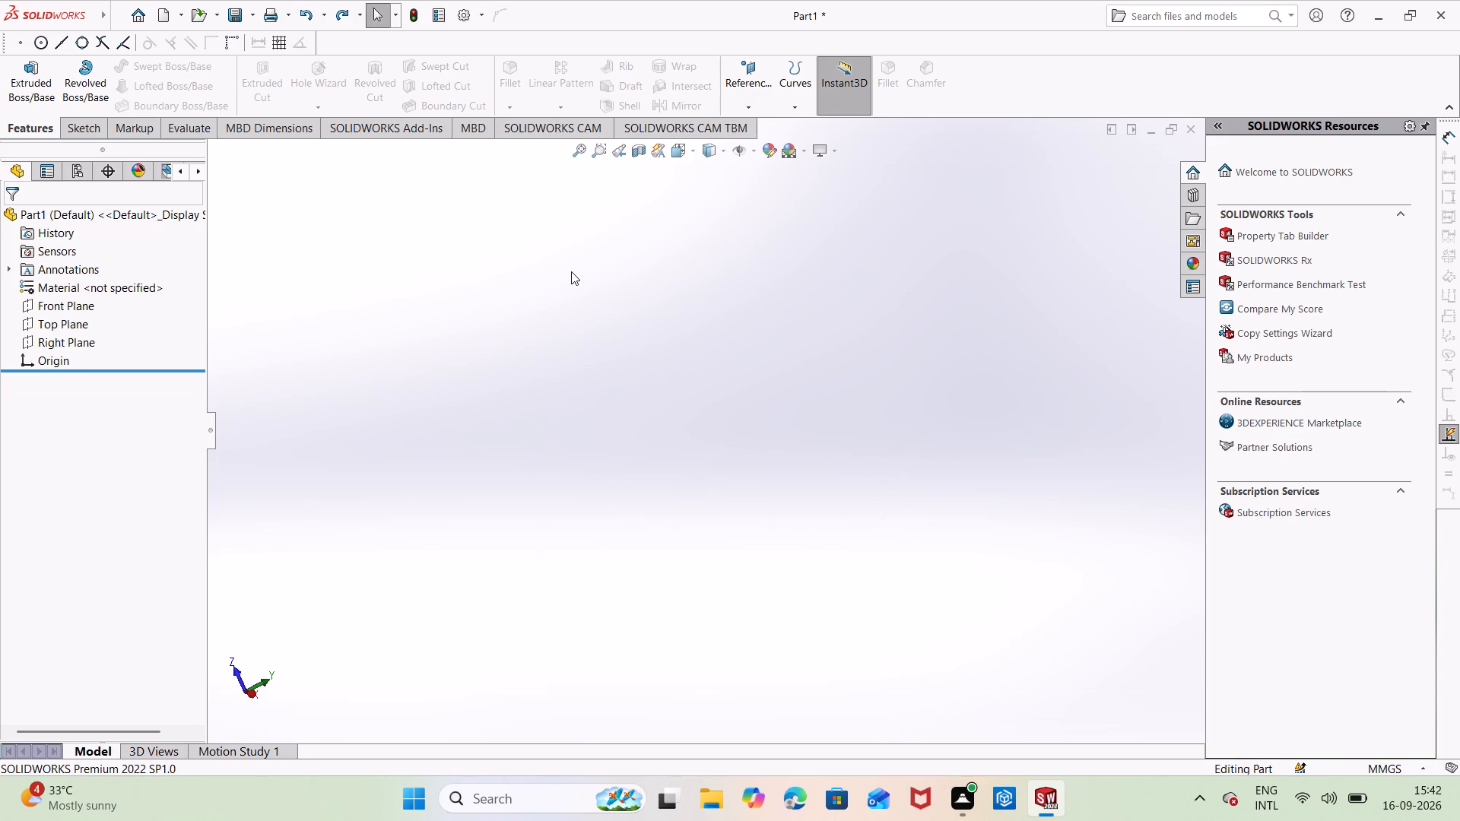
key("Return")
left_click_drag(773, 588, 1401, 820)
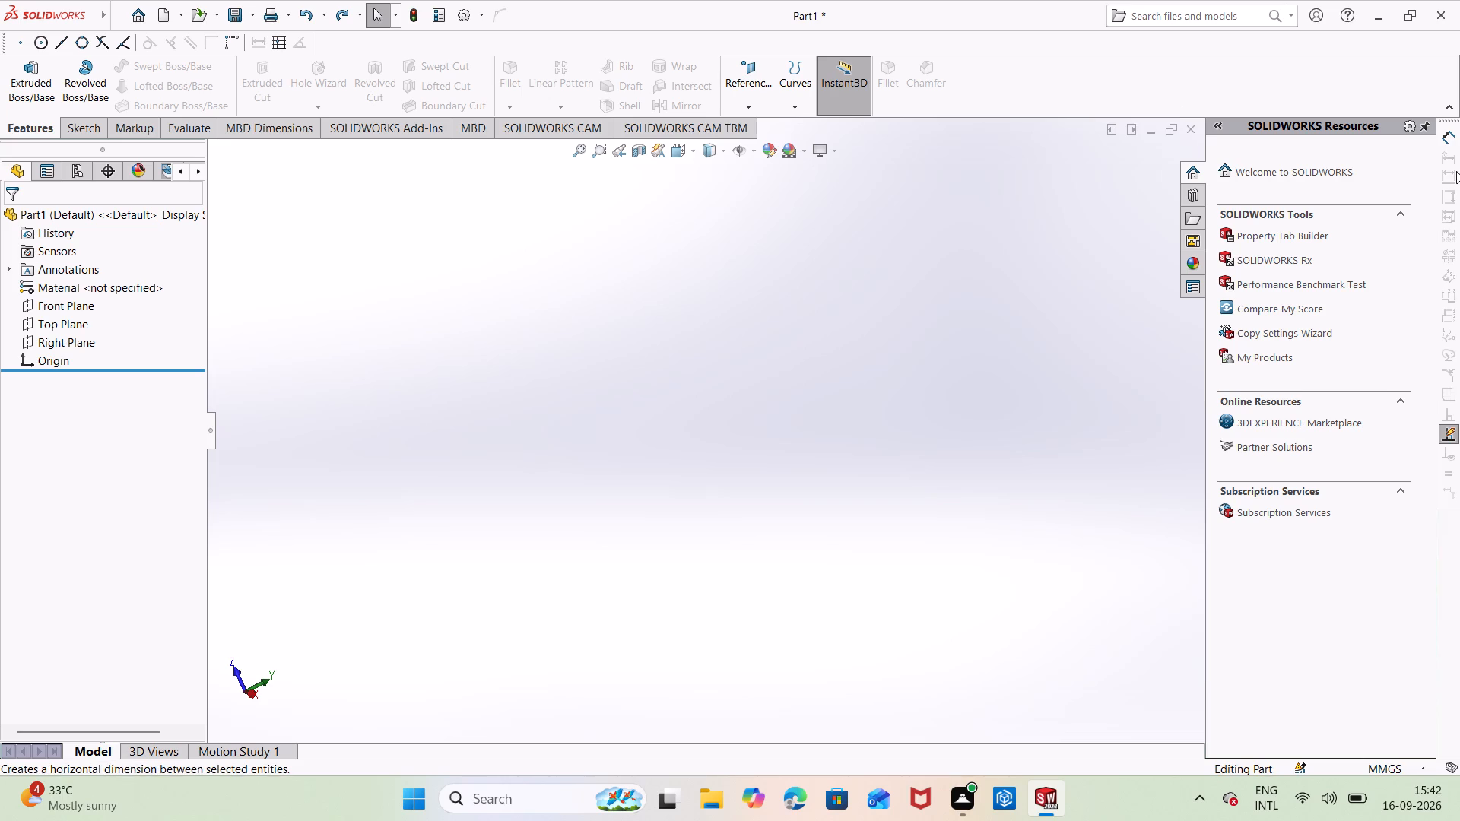
Sketch a closed profile on the Front Plane from the origin, about 106 mm straight and 51 mm high, with a tangent semicircular end.
right_click(65, 306)
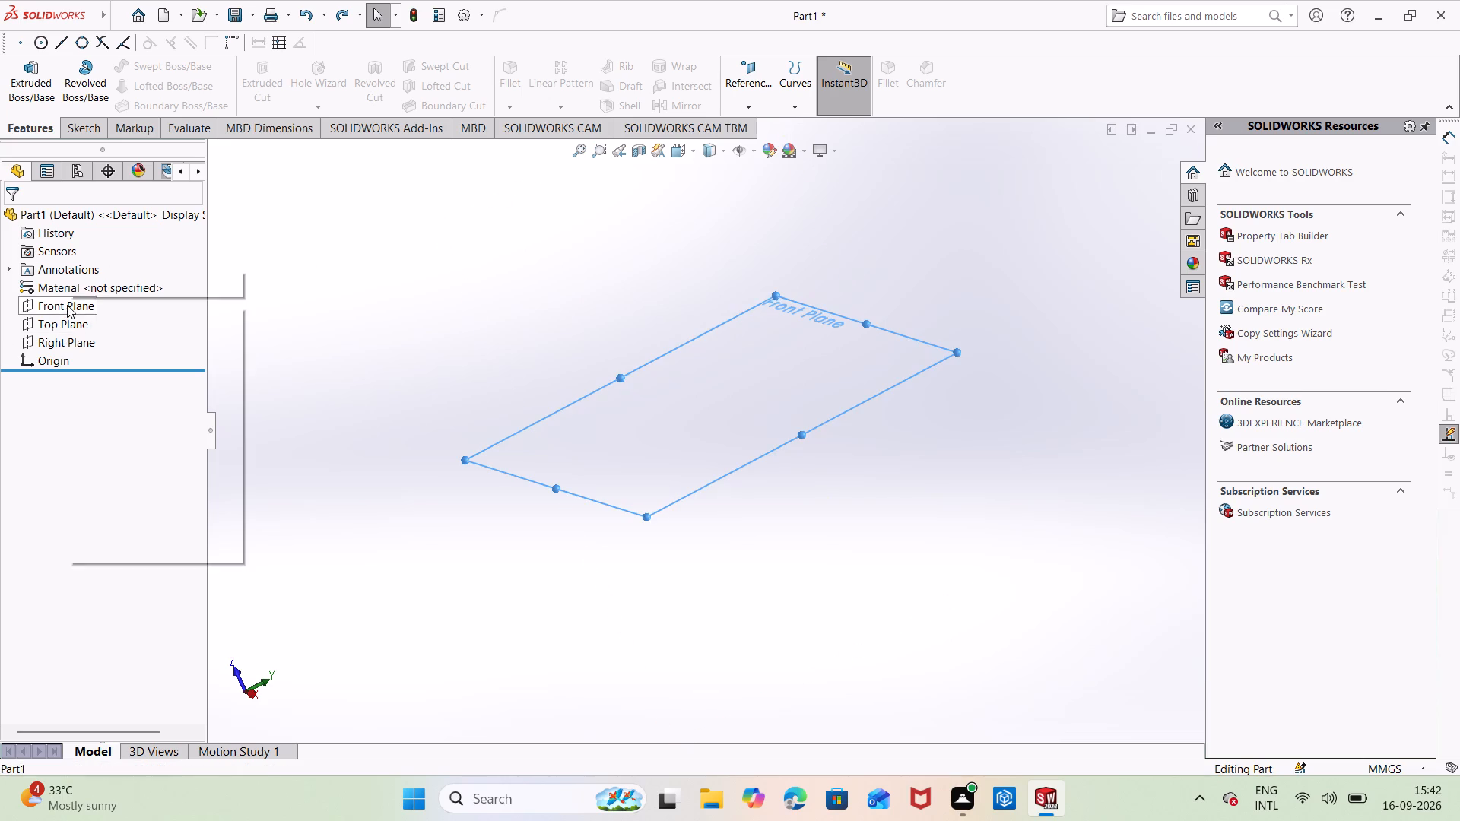
left_click(78, 284)
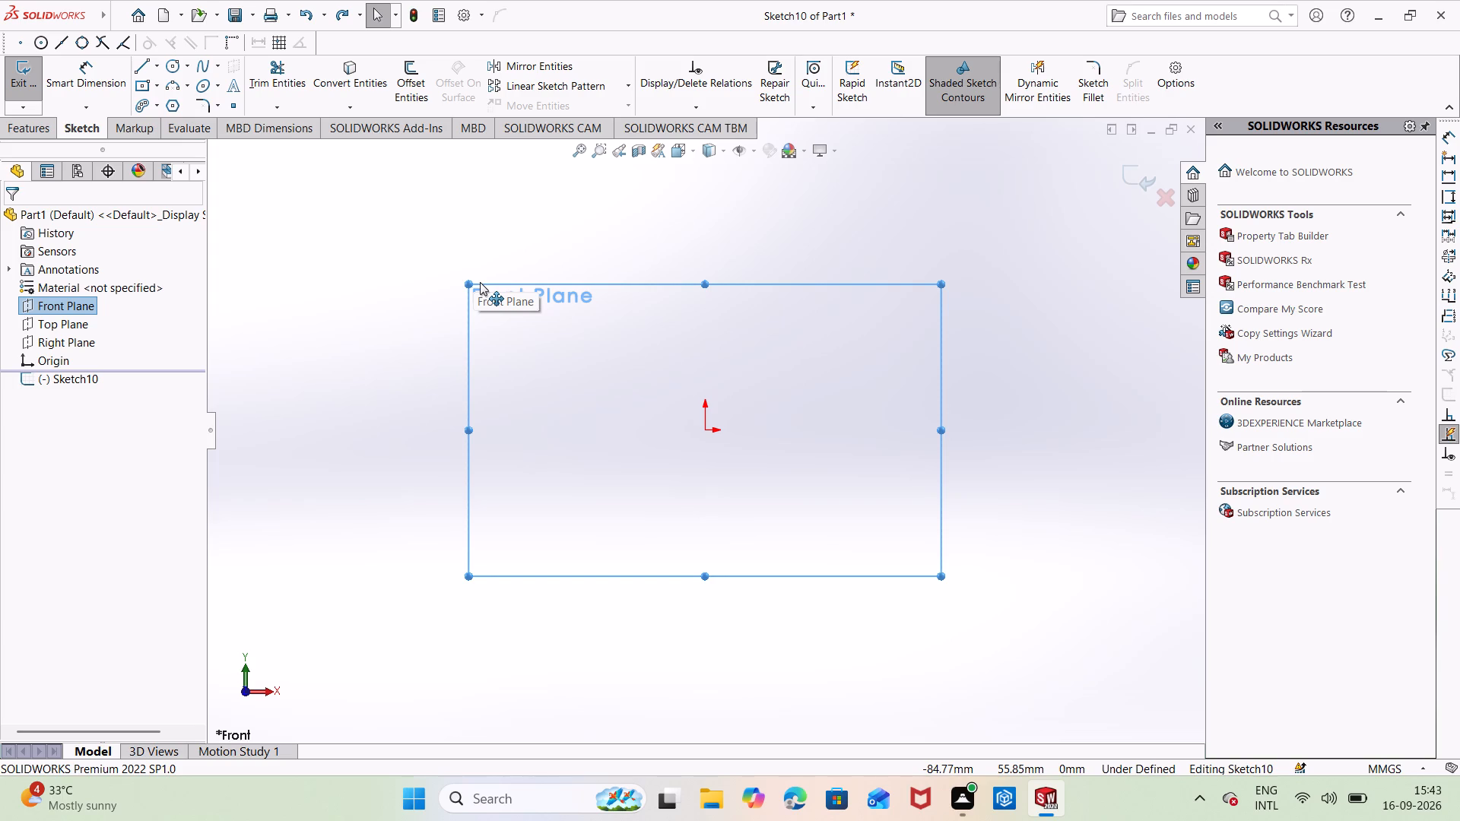
left_click(757, 225)
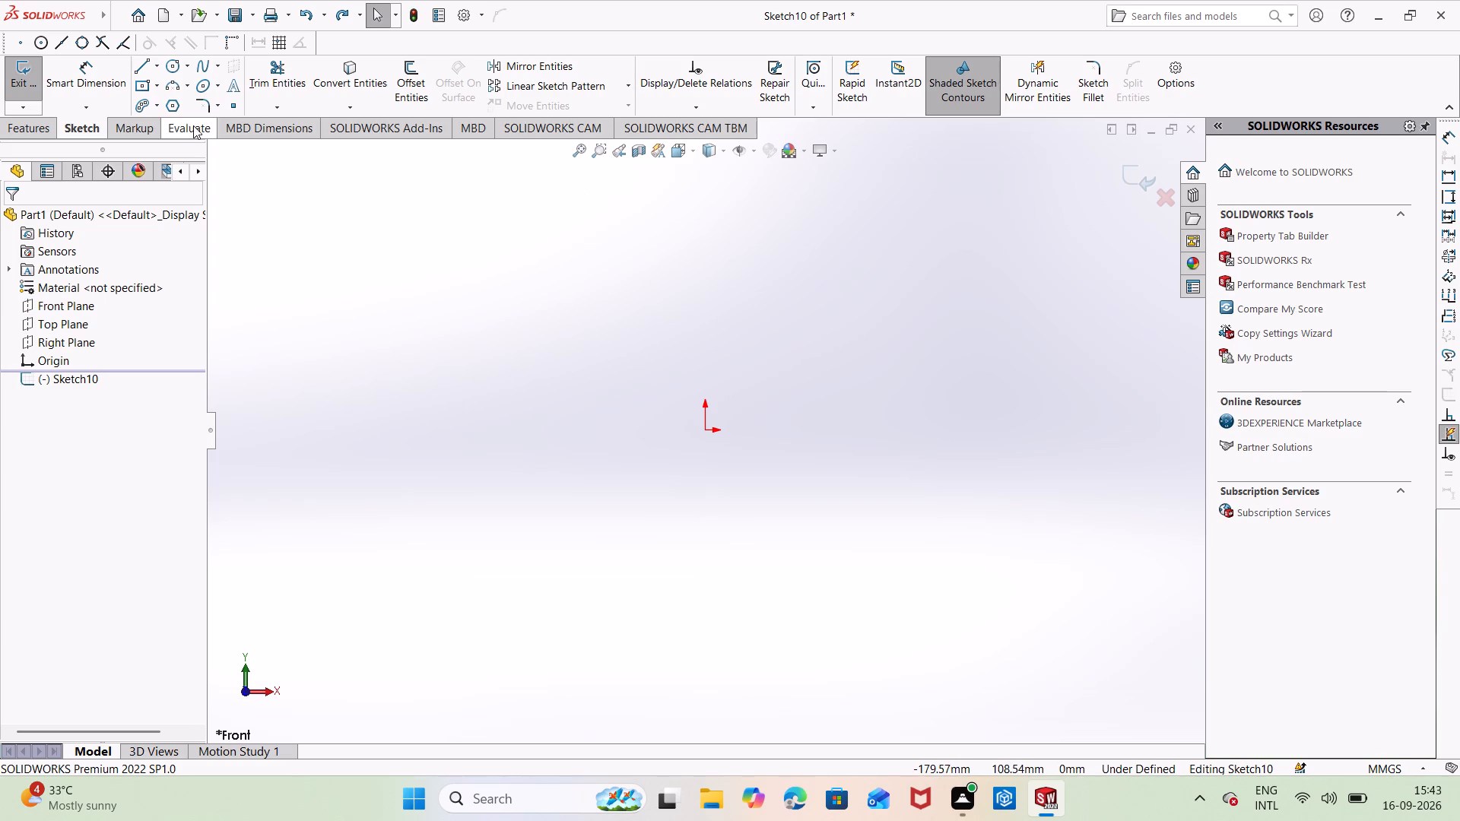
right_click_drag(460, 229, 366, 240)
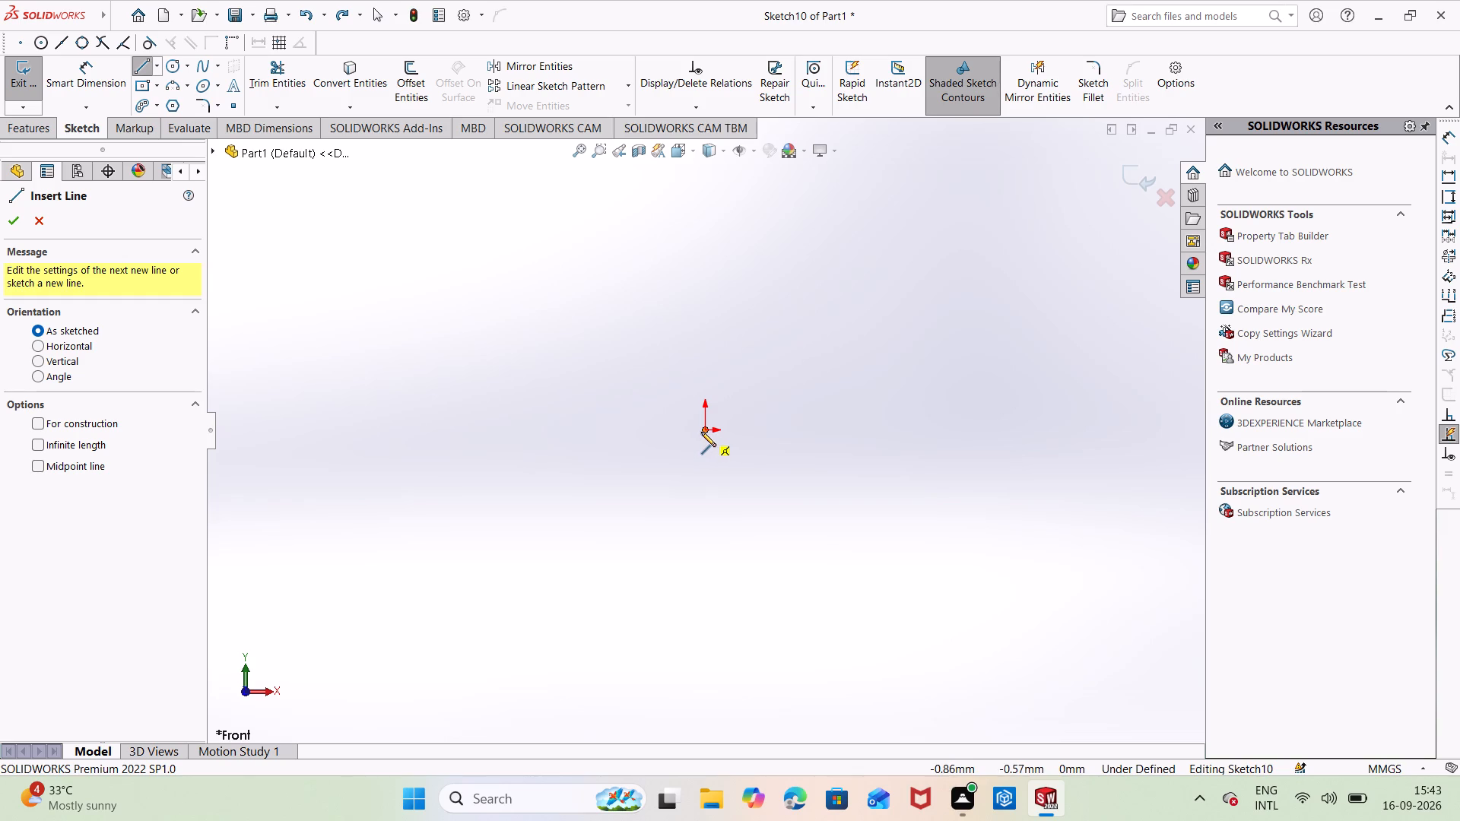
left_click(704, 430)
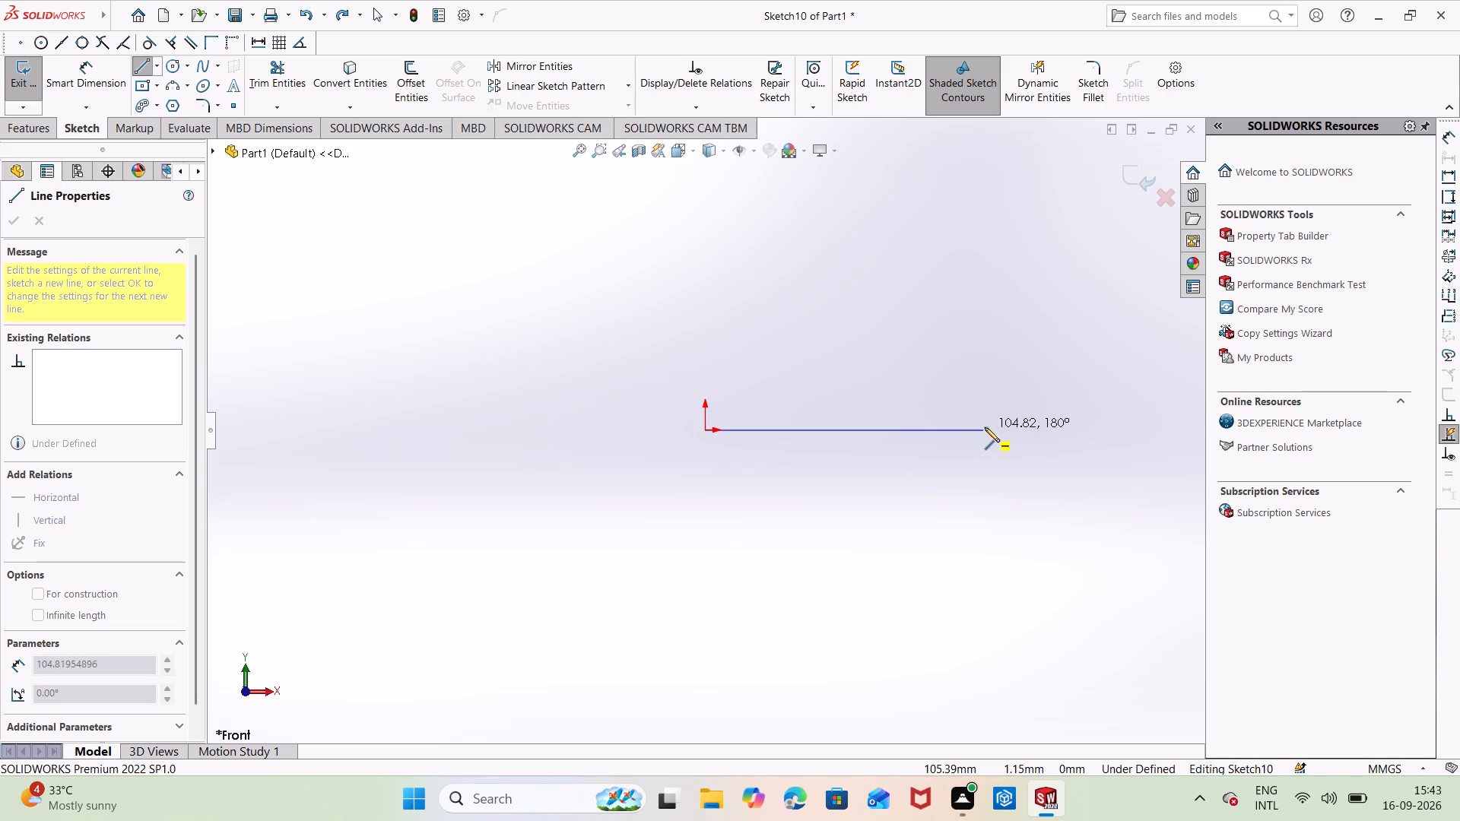
left_click(986, 427)
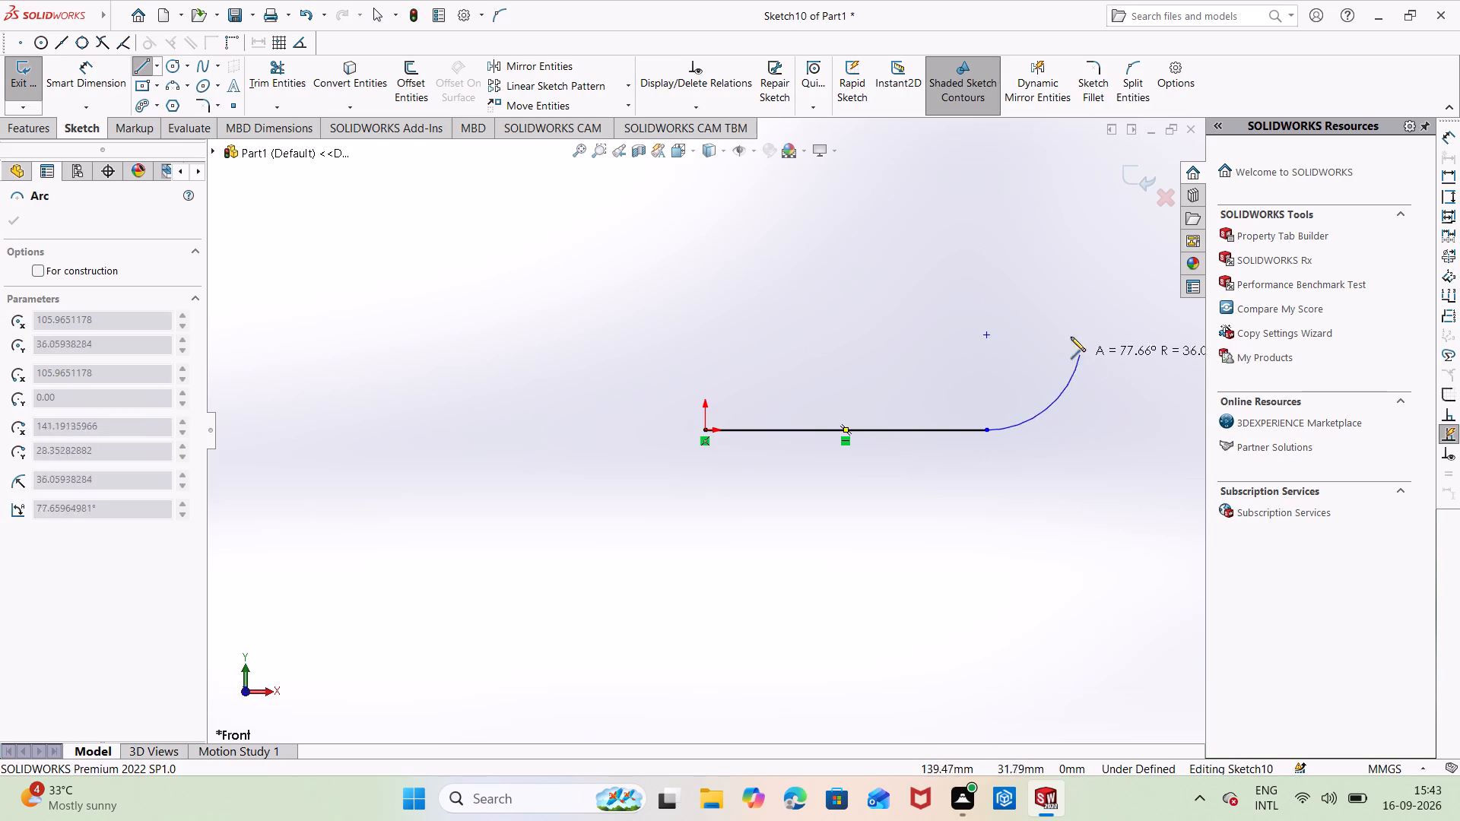
left_click(987, 296)
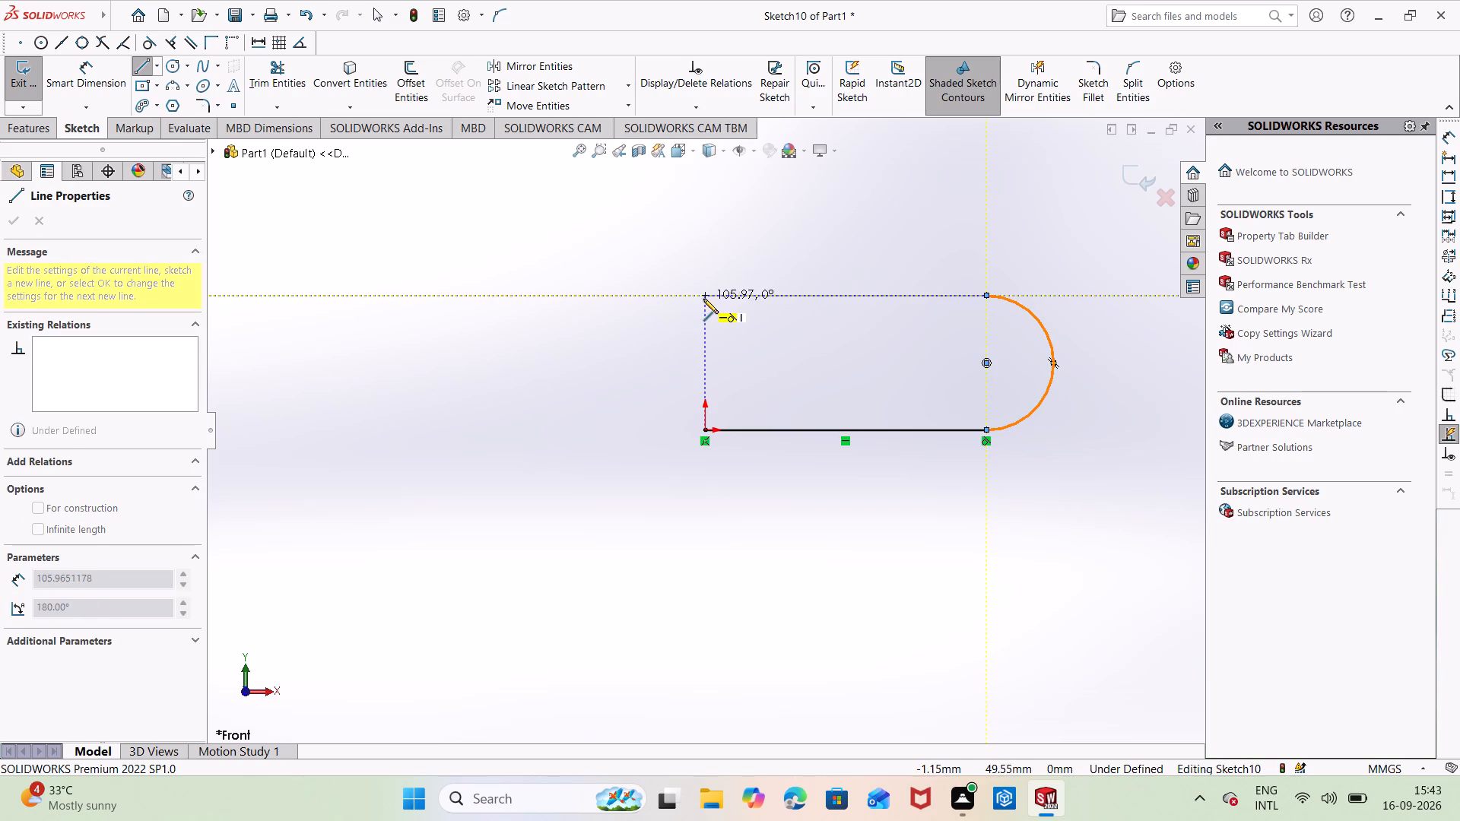
left_click(706, 293)
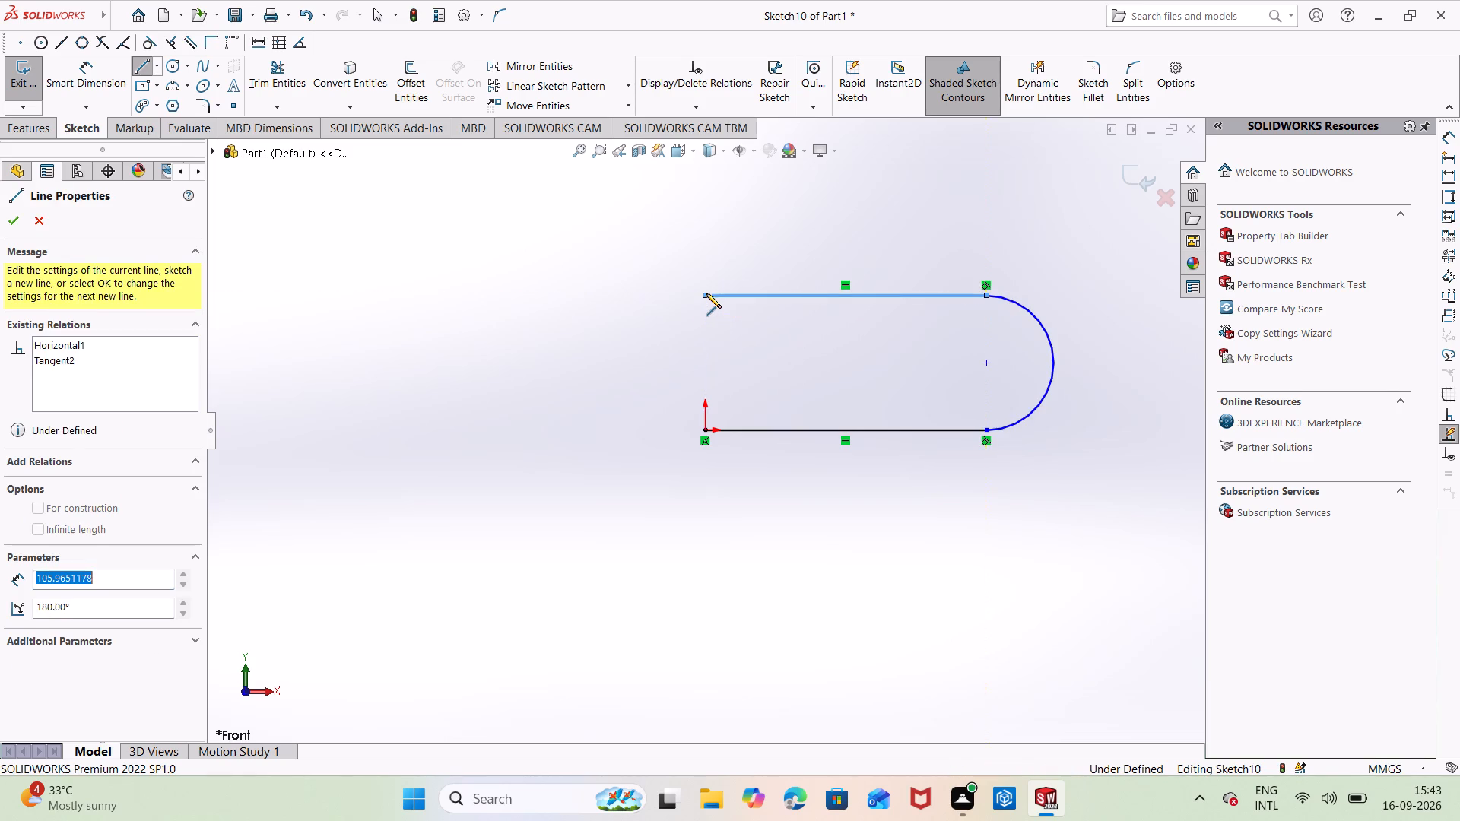
left_click(707, 430)
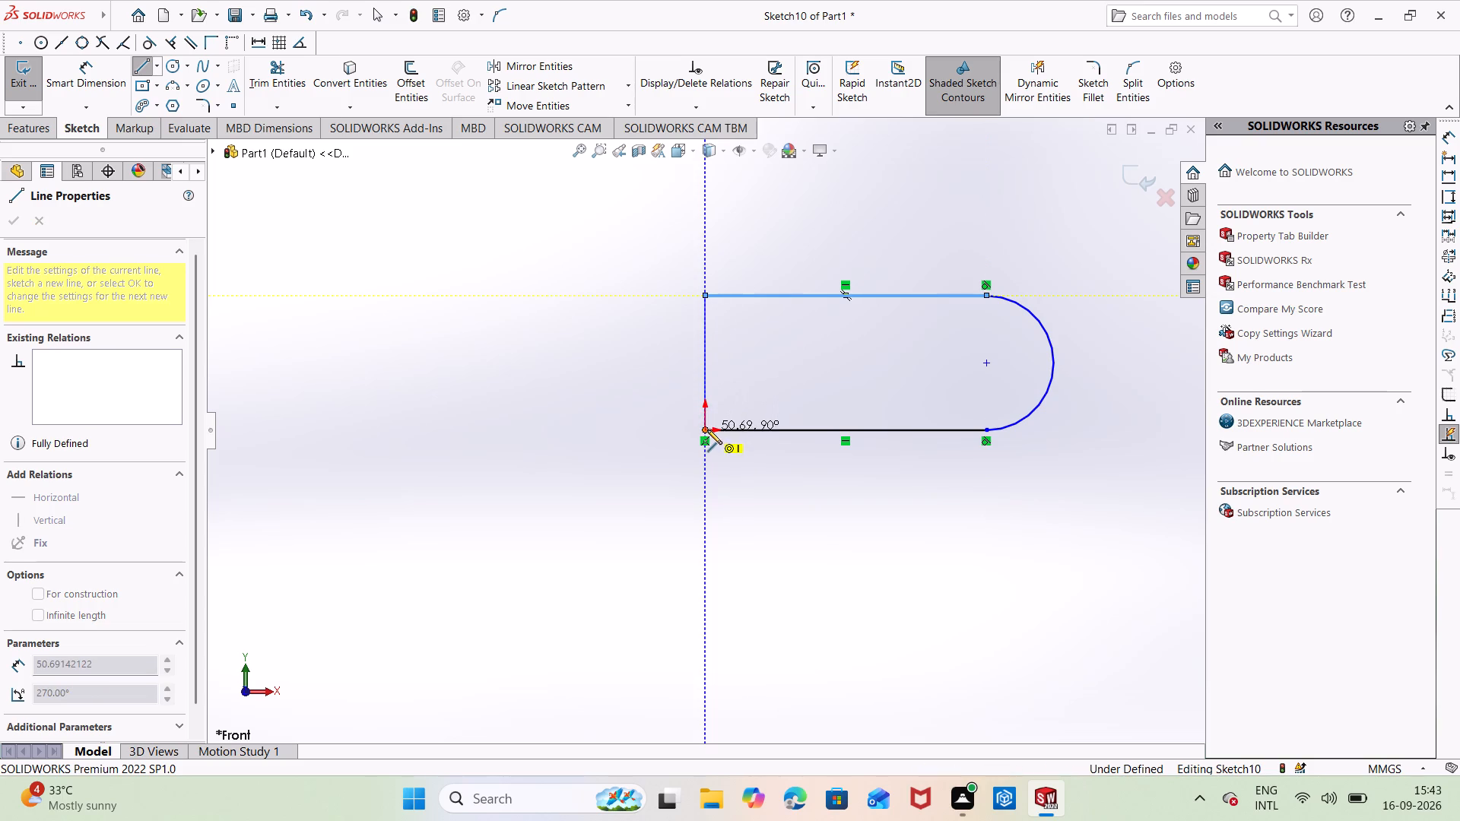
key("Escape")
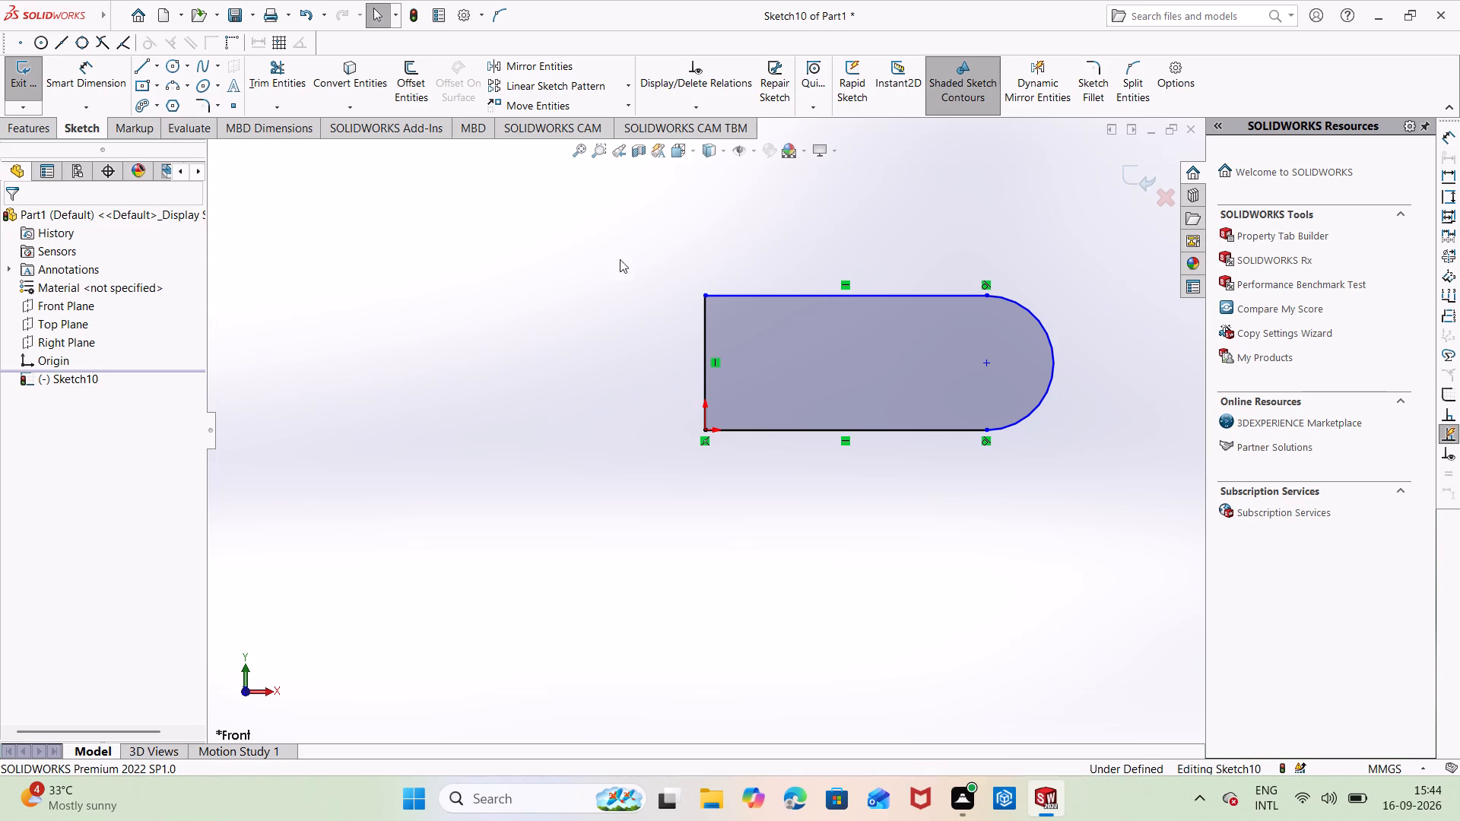
Dimension the profile's vertical straight end at the origin to 44 mm.
right_click_drag(561, 288, 562, 233)
right_click_drag(609, 297, 624, 135)
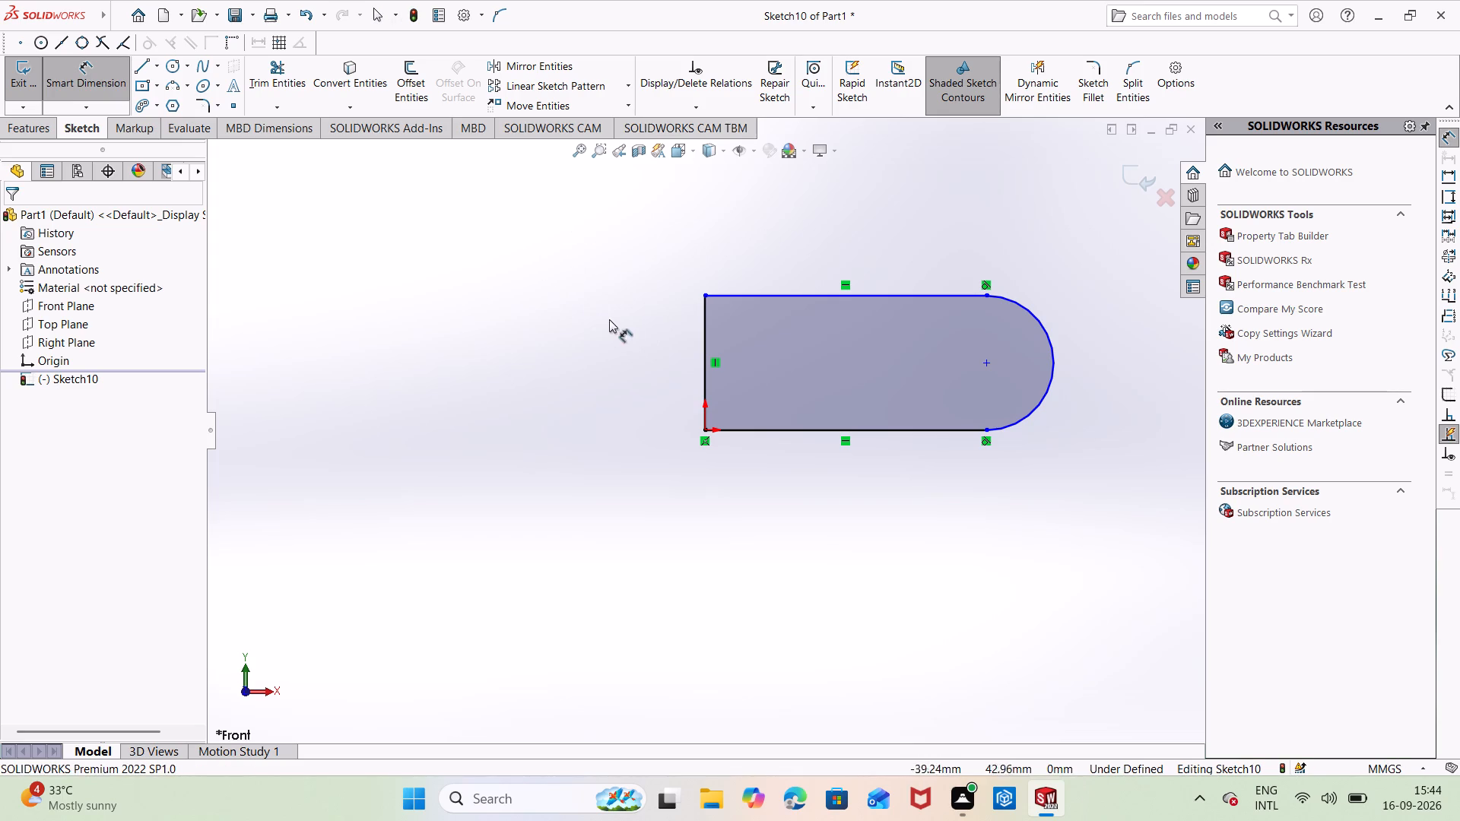
left_click(703, 334)
left_click(617, 342)
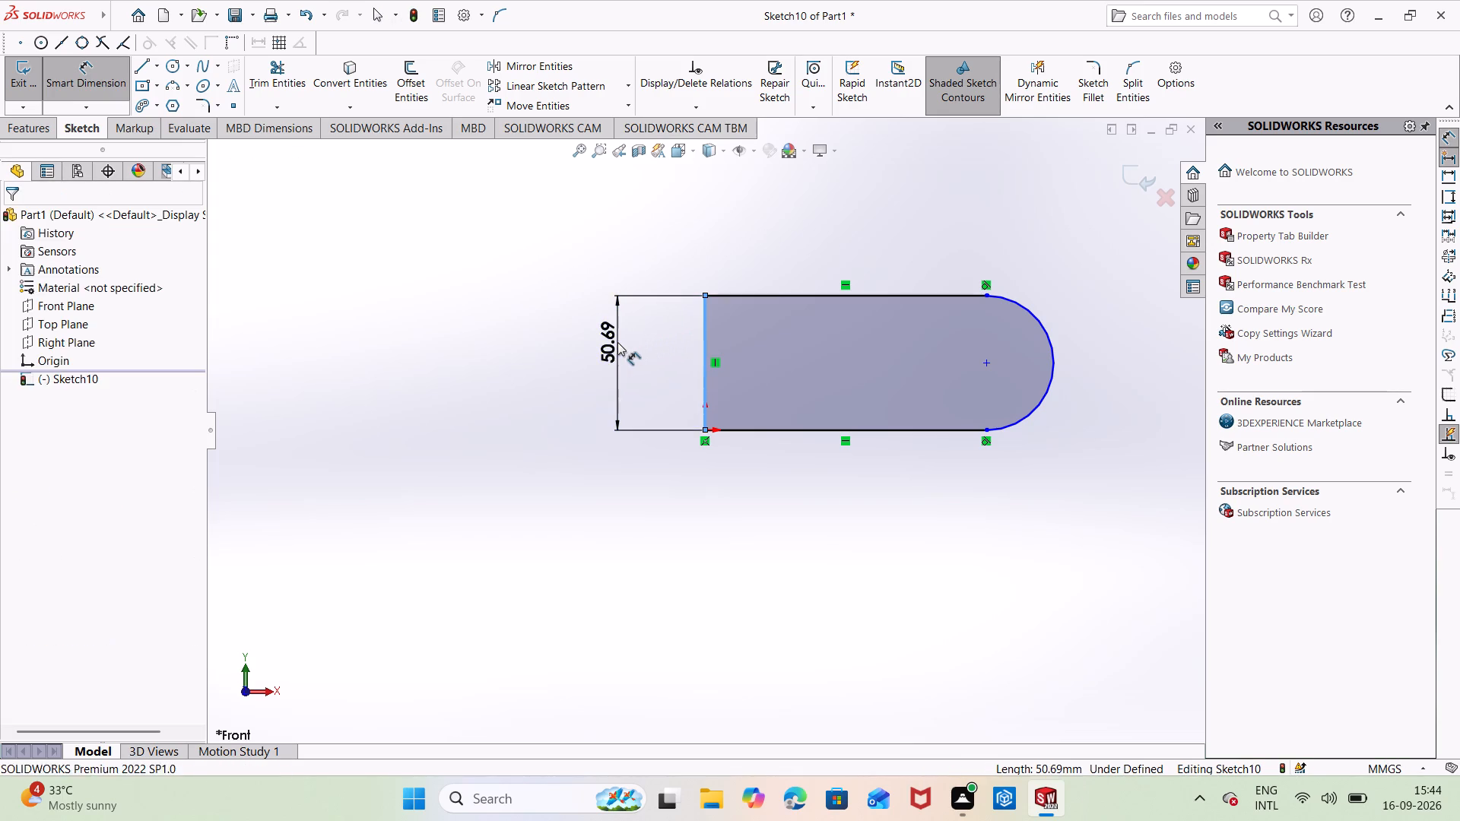
key("BackSpace")
type("44")
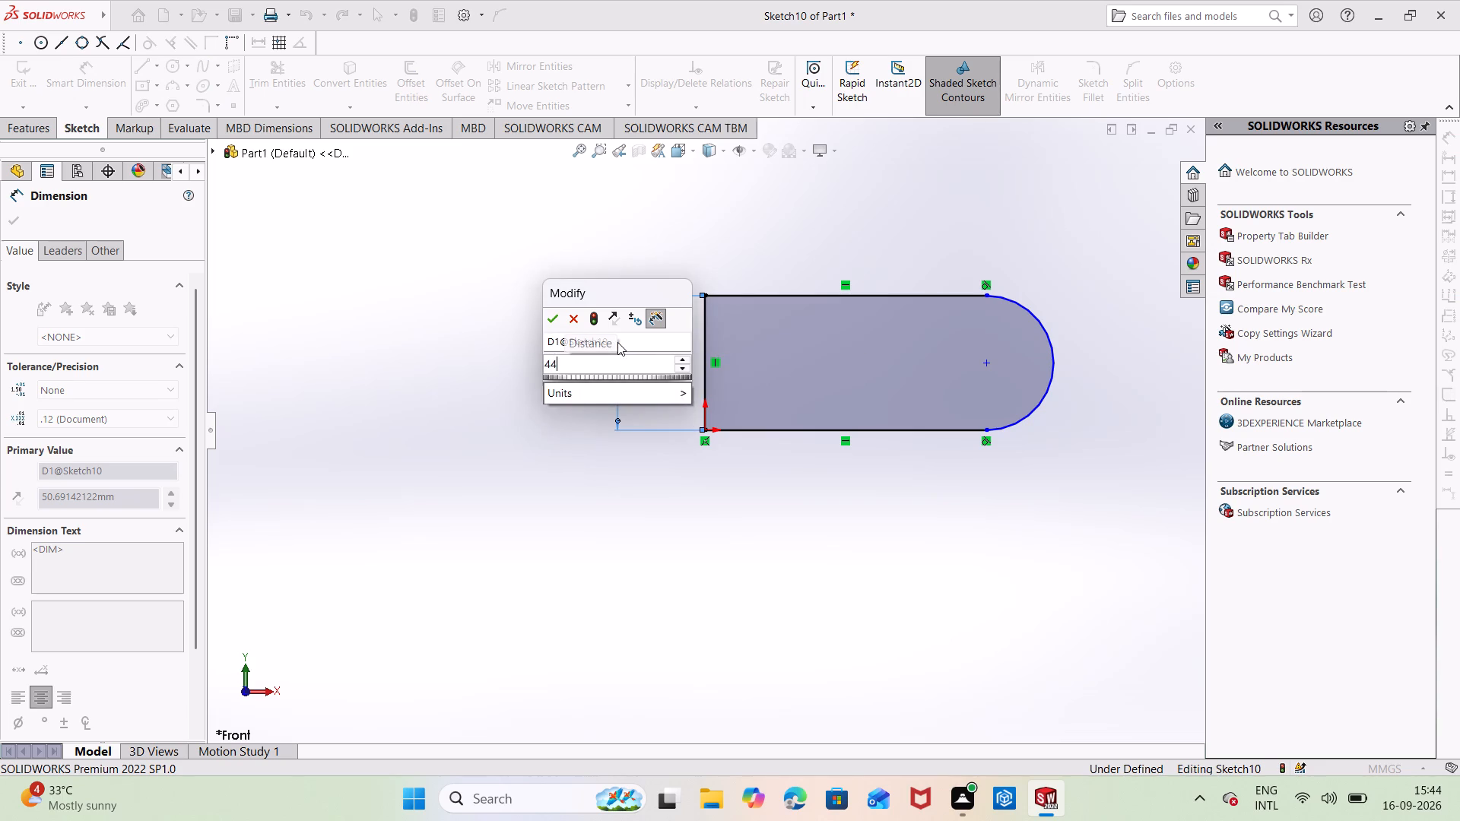
key("Return")
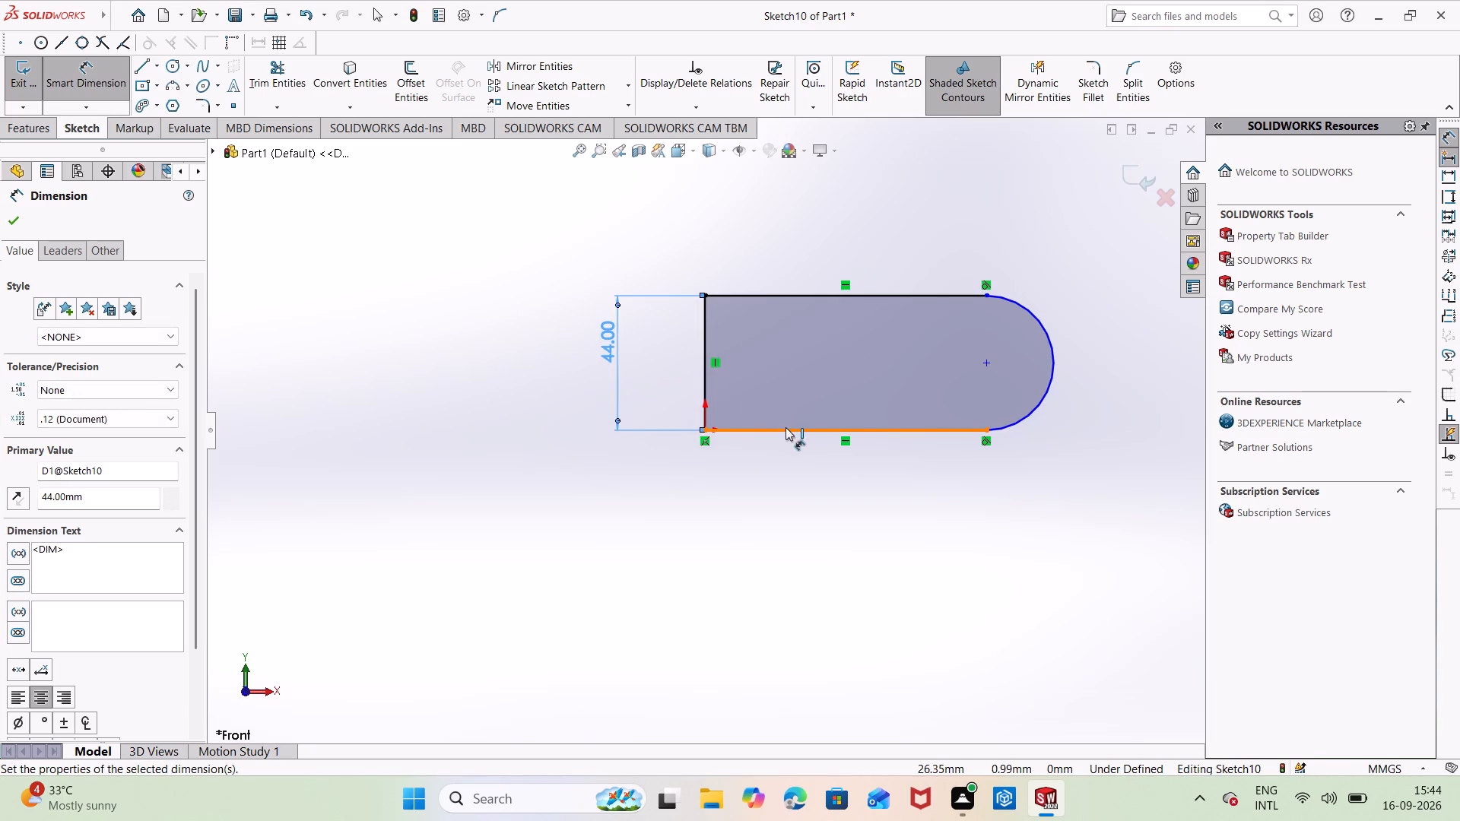
Dimension the profile's lower horizontal line to 96 mm.
left_click(786, 427)
left_click(844, 509)
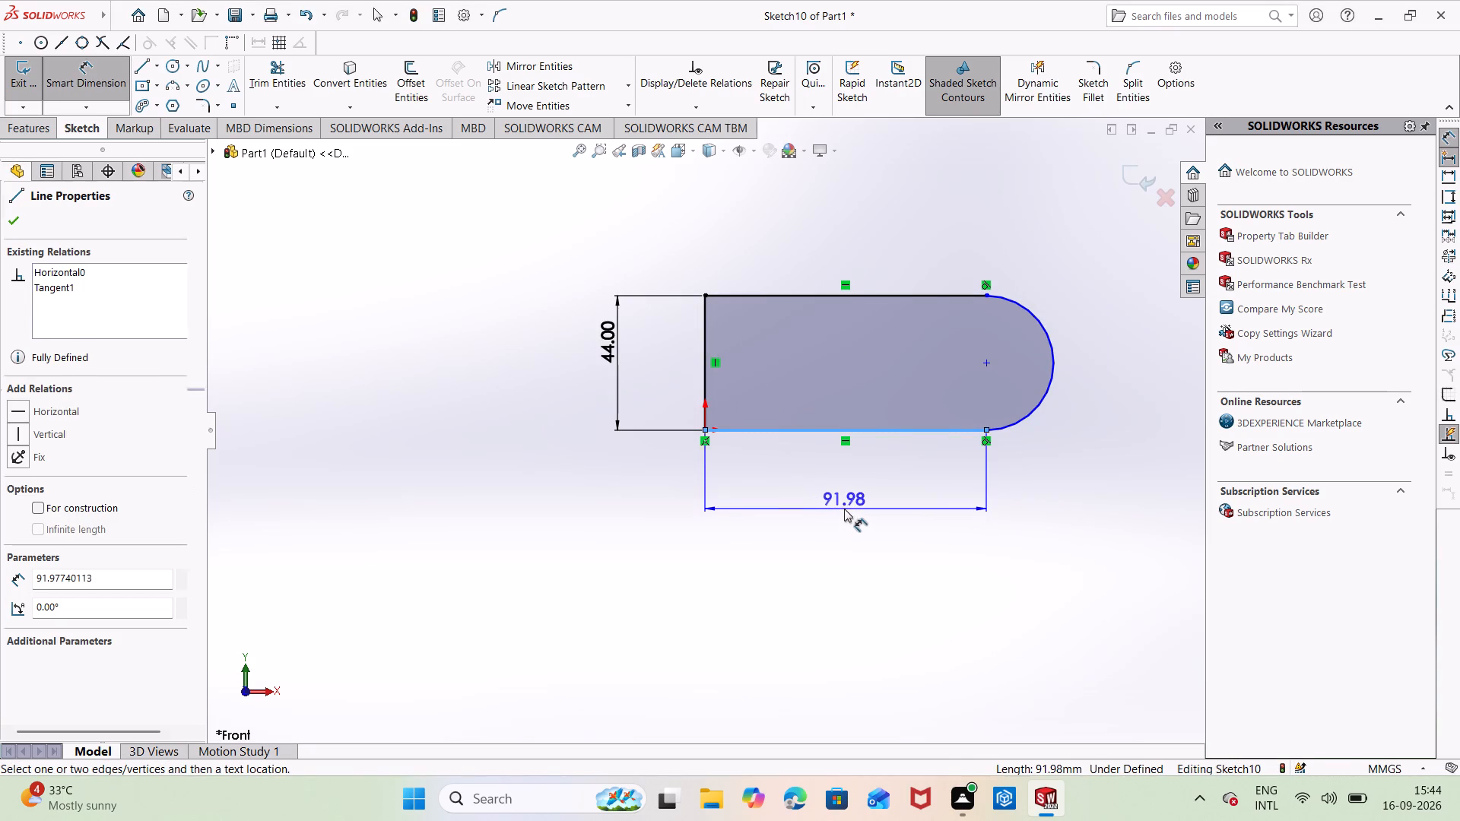
key("BackSpace")
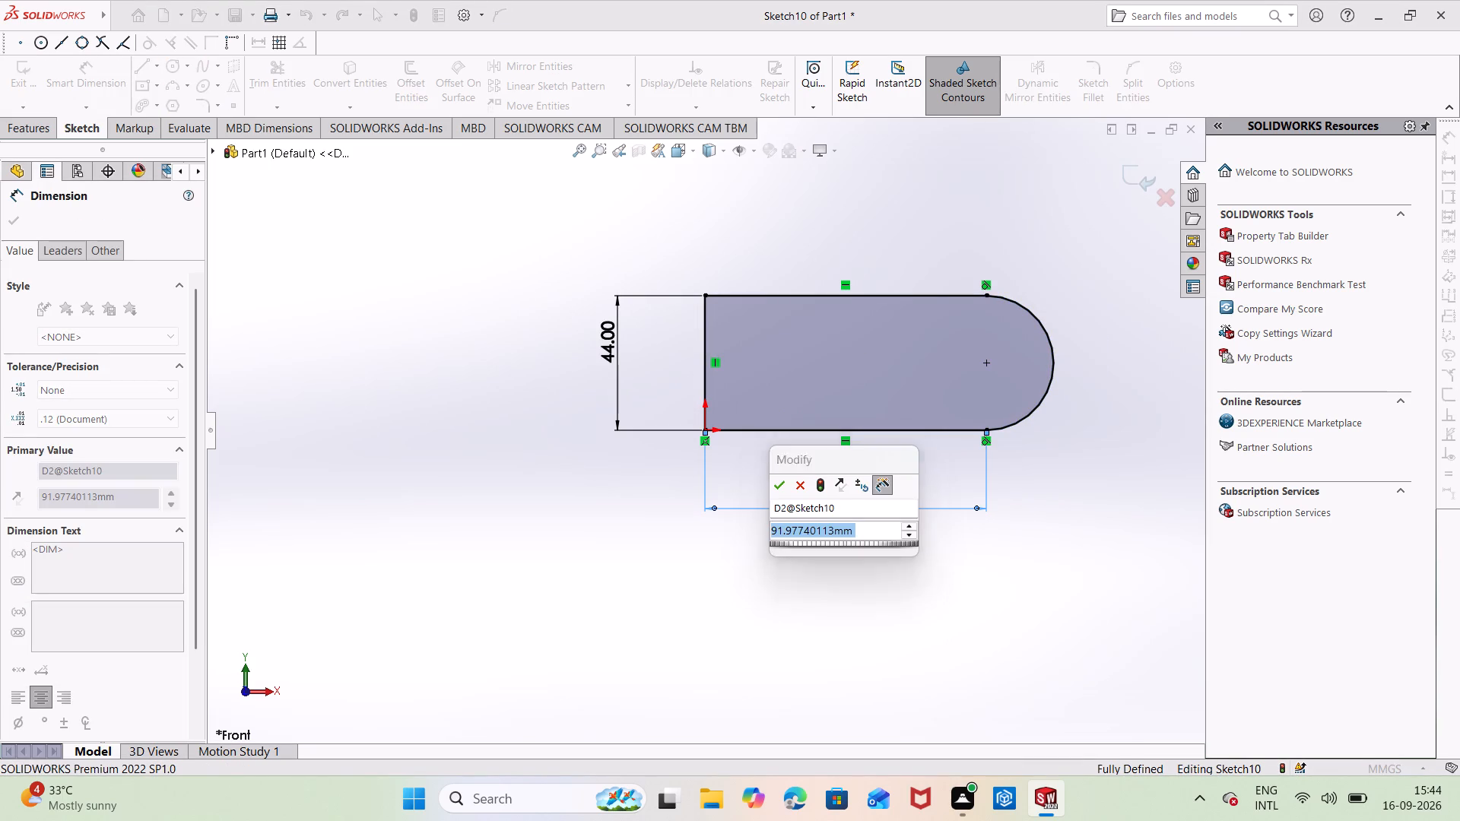
type("96")
key("Return")
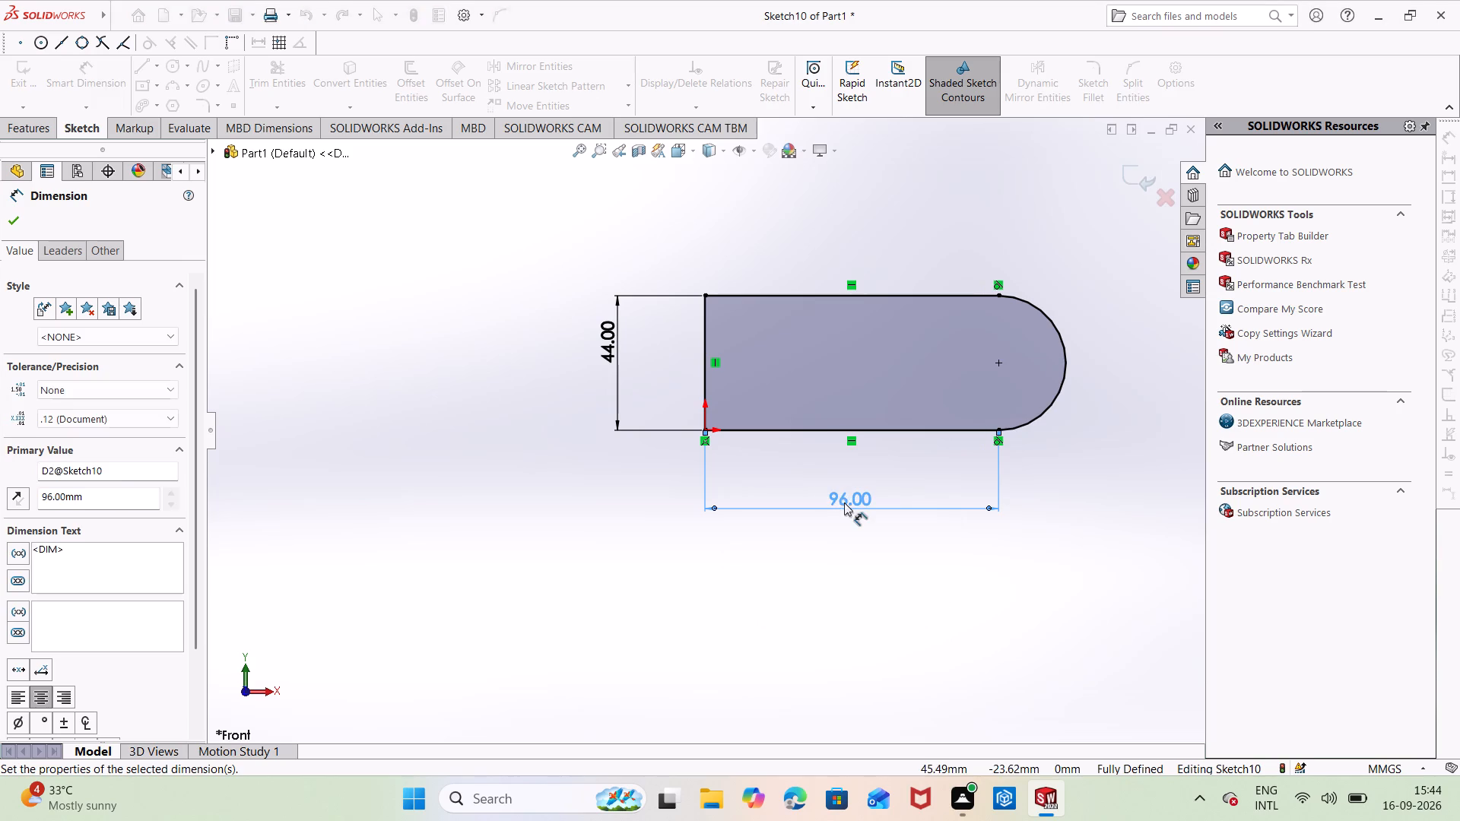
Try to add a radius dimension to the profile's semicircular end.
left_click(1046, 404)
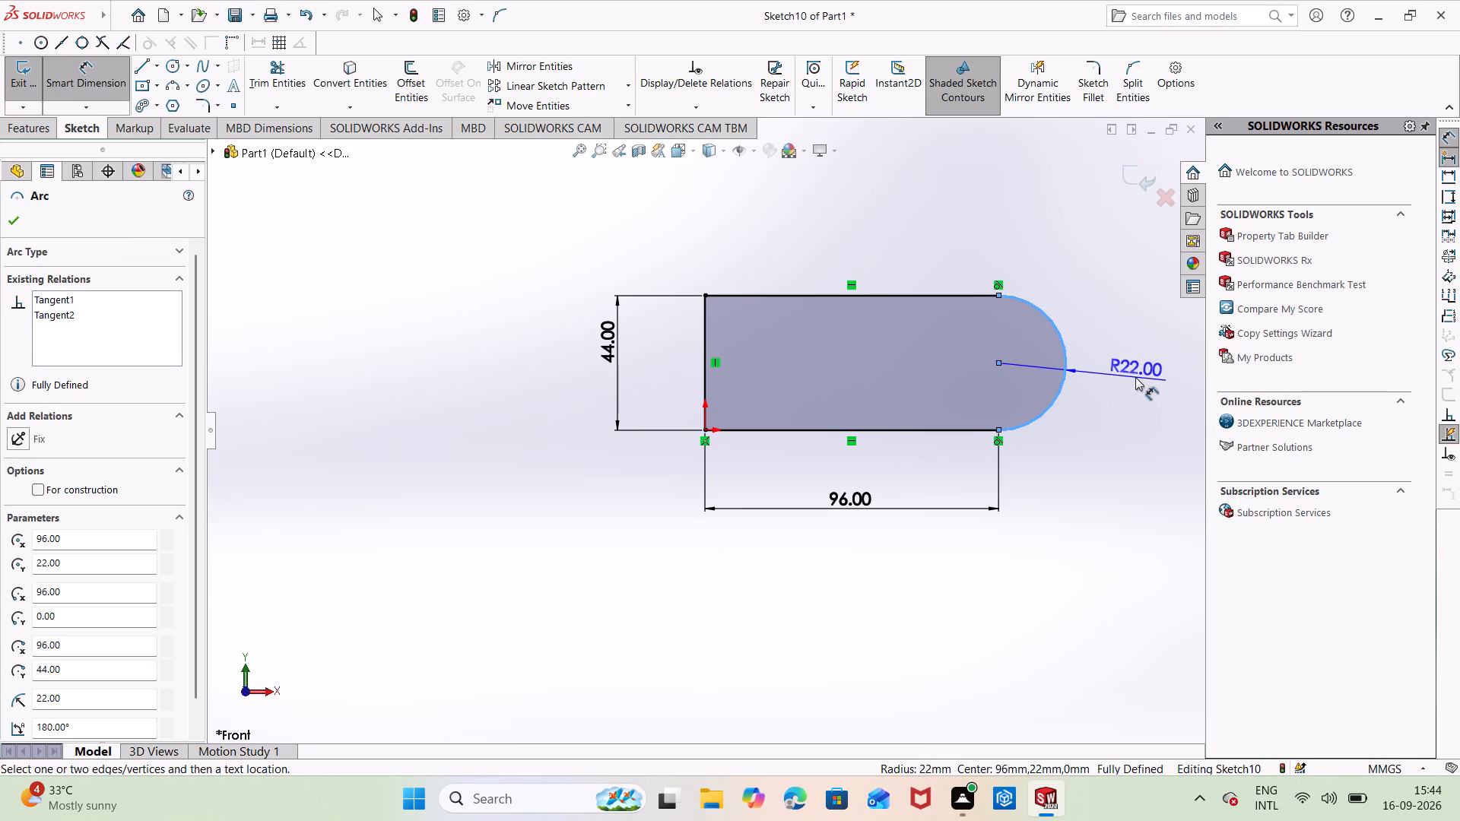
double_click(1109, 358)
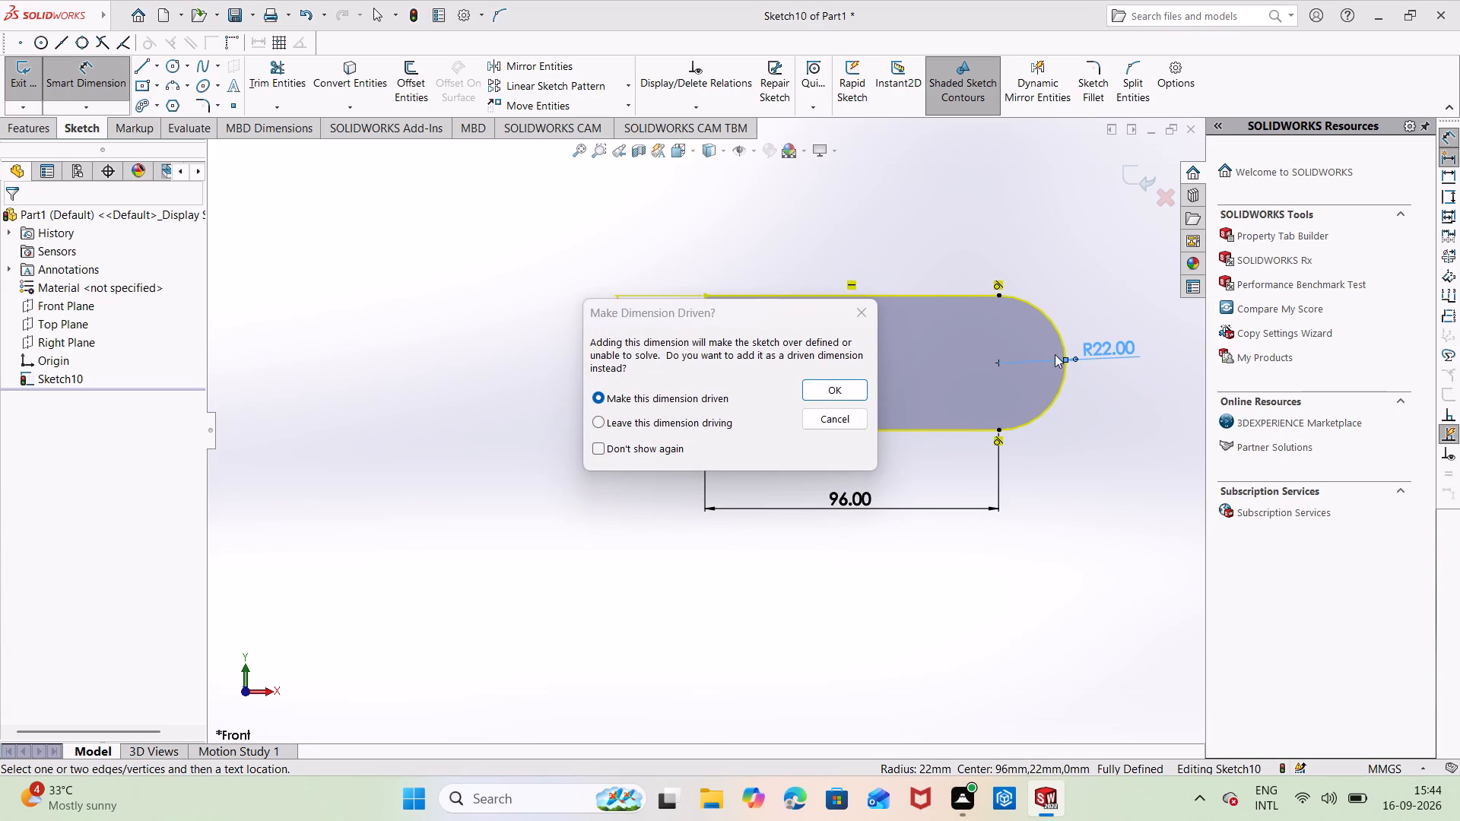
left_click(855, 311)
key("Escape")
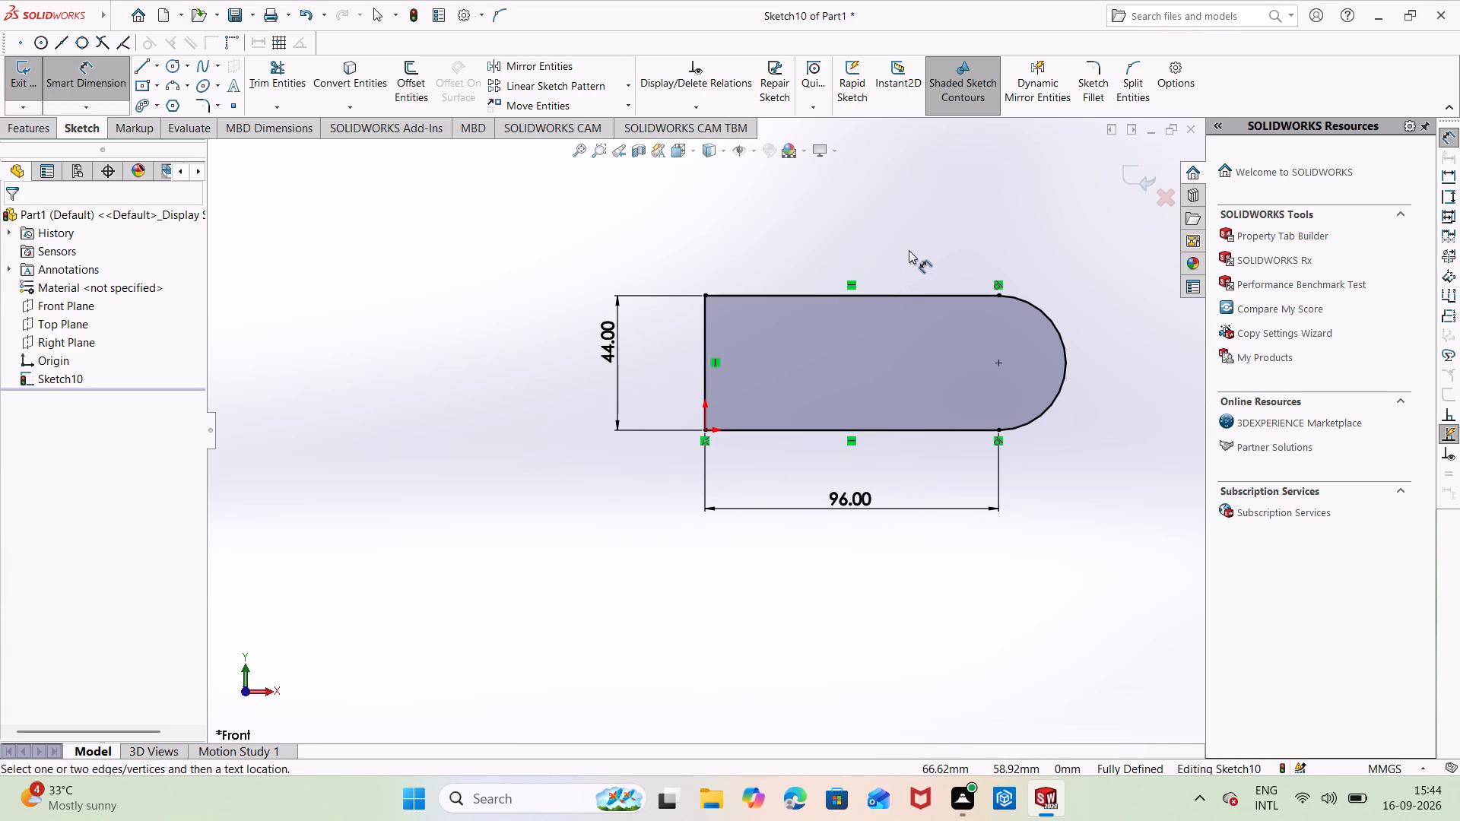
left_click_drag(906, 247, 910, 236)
Extrude the round-ended profile 16 mm as a blind boss.
left_click(30, 126)
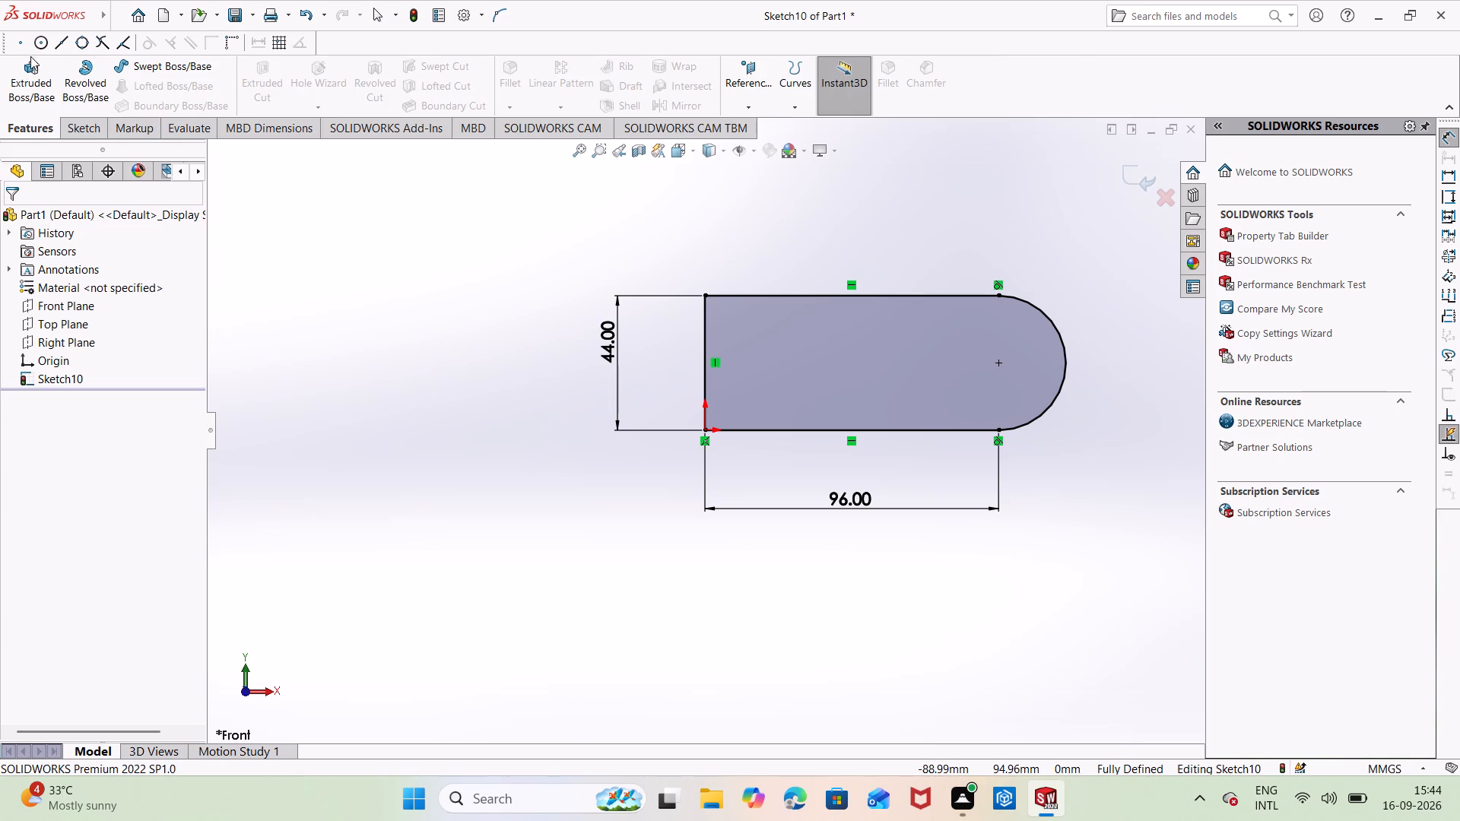
left_click(28, 59)
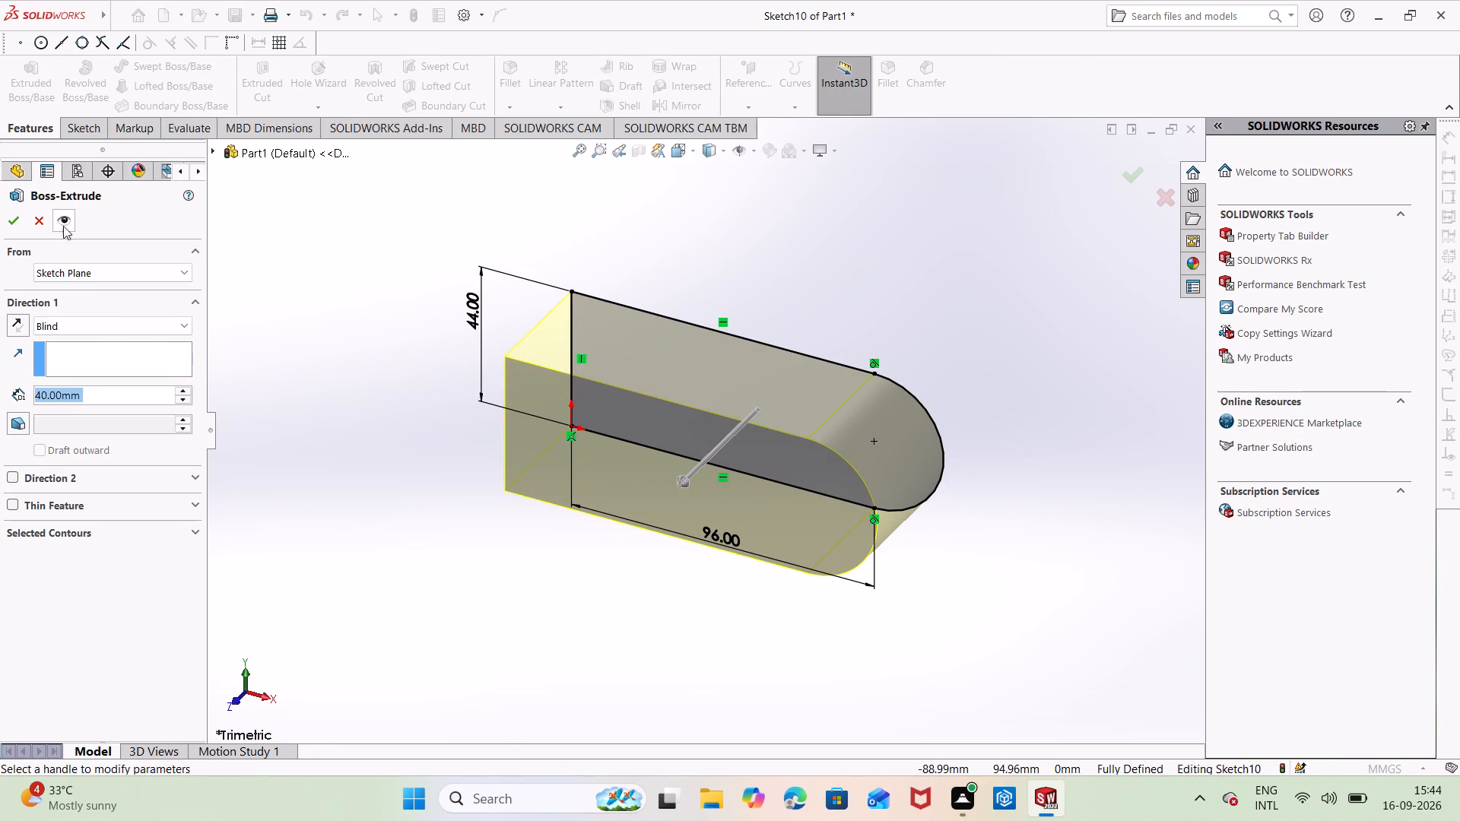
key("BackSpace")
type("16")
key("Return")
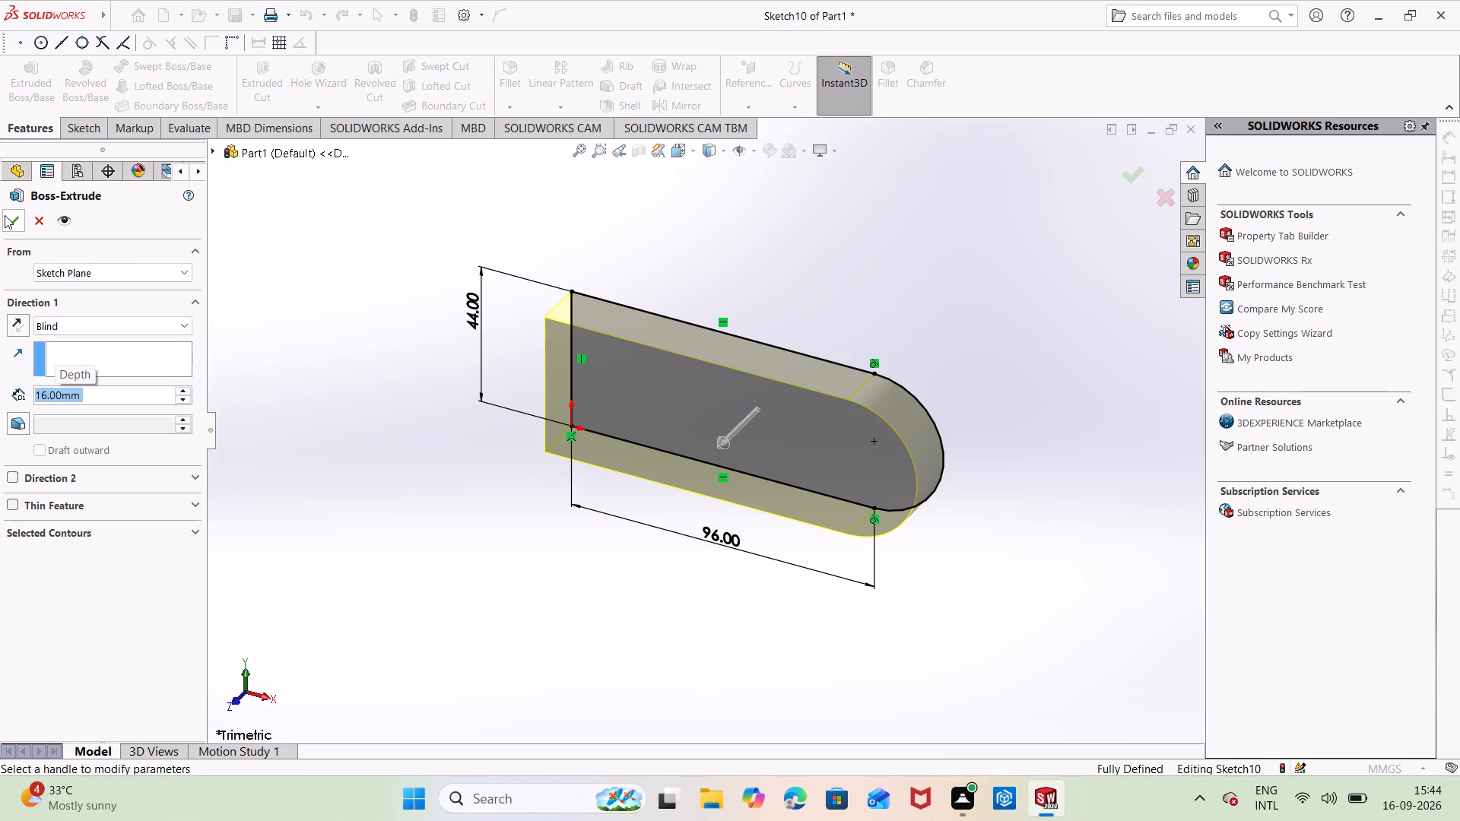
left_click(5, 215)
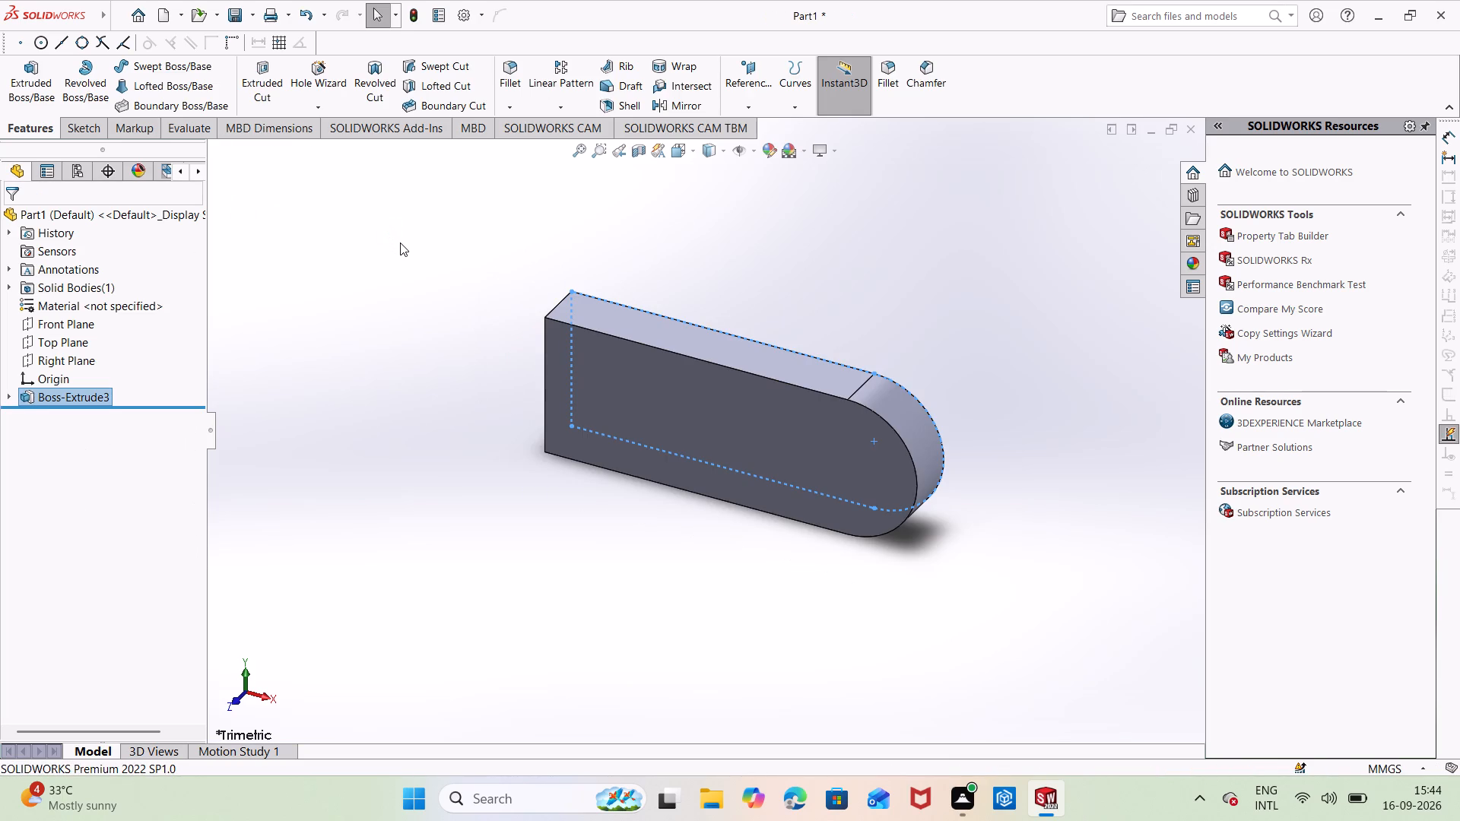
Start a new sketch on the body's long flat top face, 44 mm above the origin.
middle_click_drag(413, 273, 421, 357)
middle_click_drag(427, 298, 407, 392)
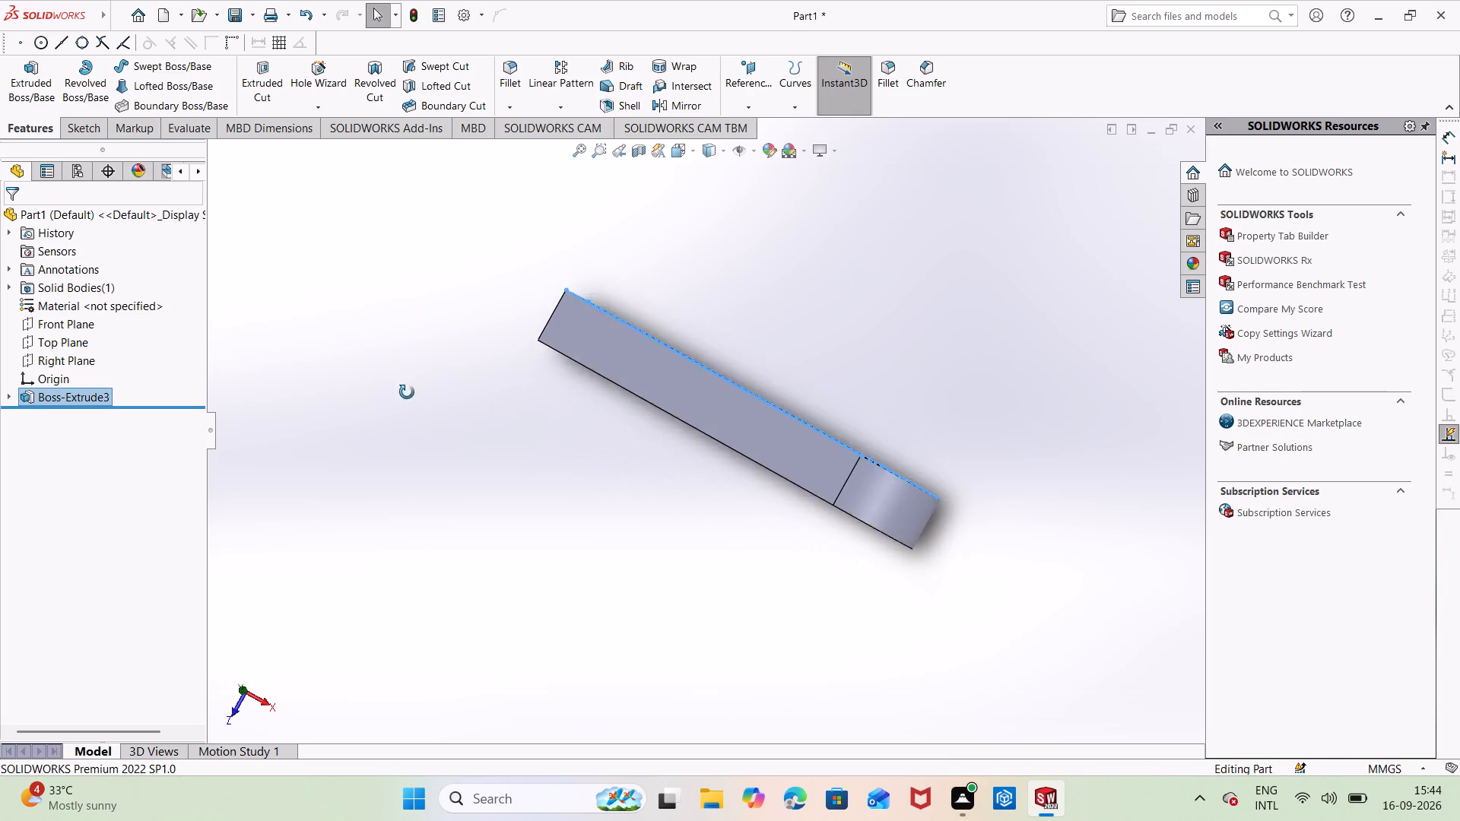
middle_click_drag(407, 392, 396, 417)
middle_click_drag(413, 297, 416, 454)
scroll(411, 396, "up", 1)
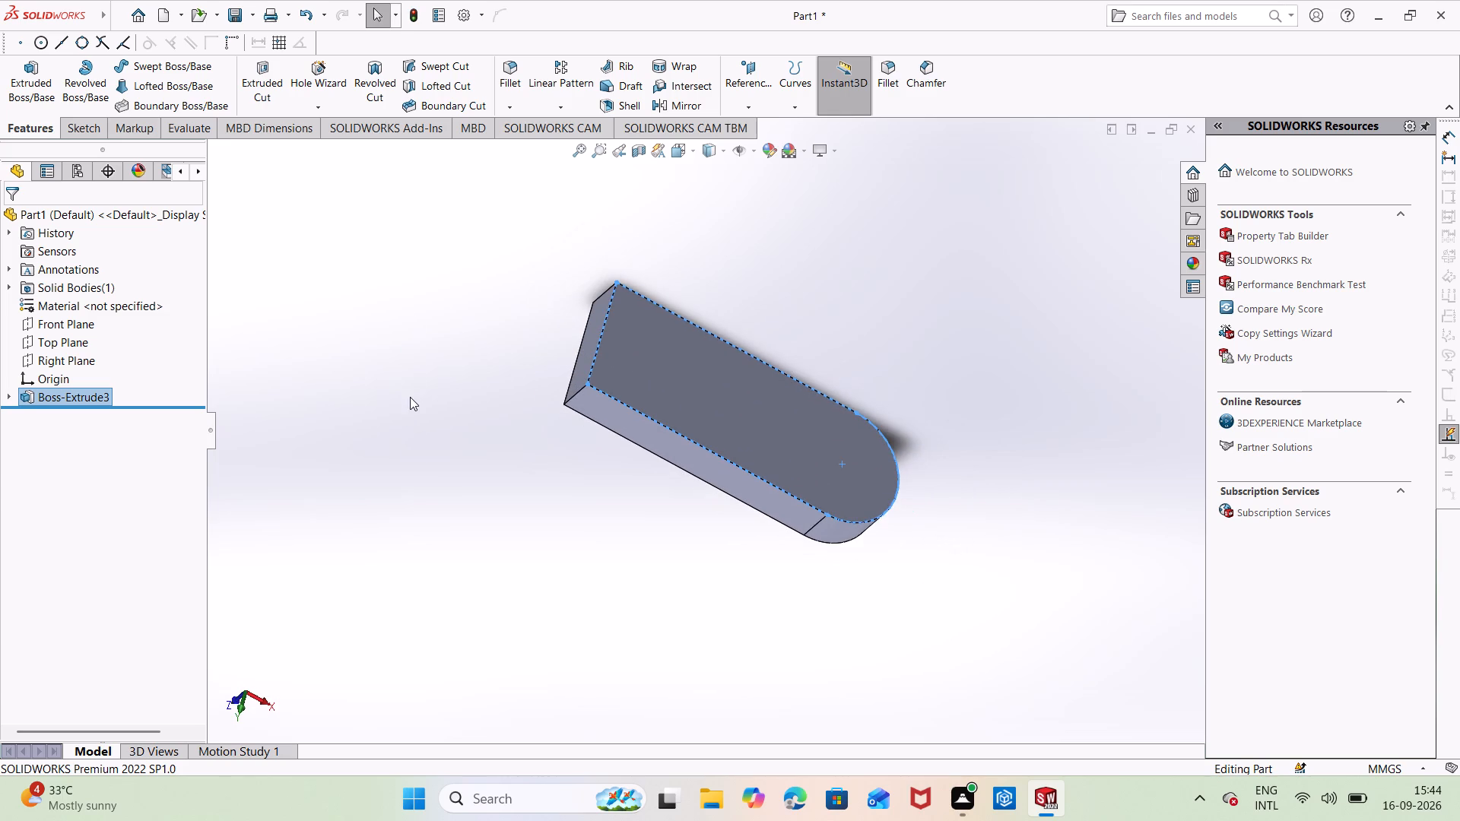
middle_click_drag(411, 401, 417, 438)
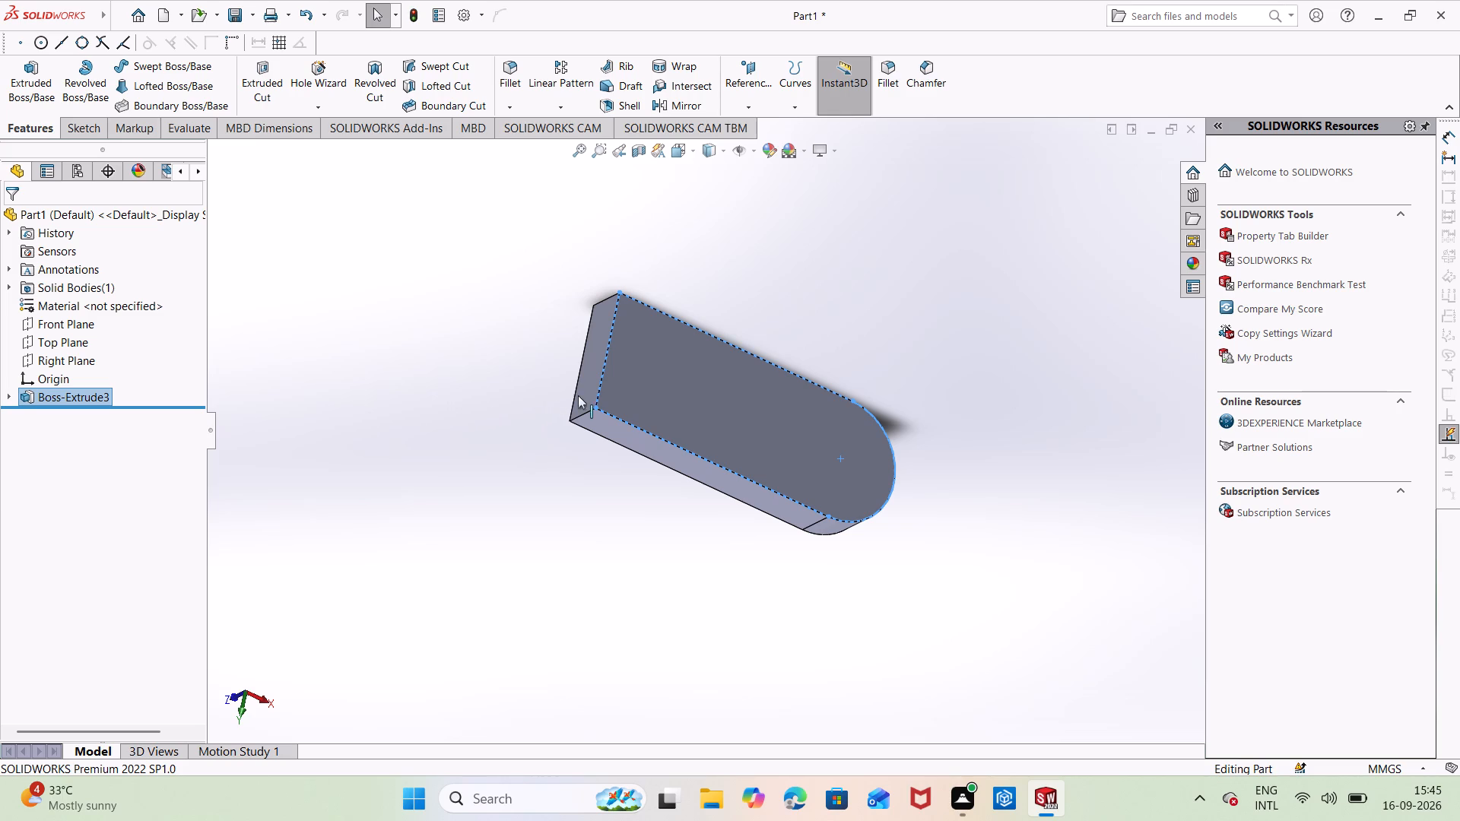
right_click(620, 386)
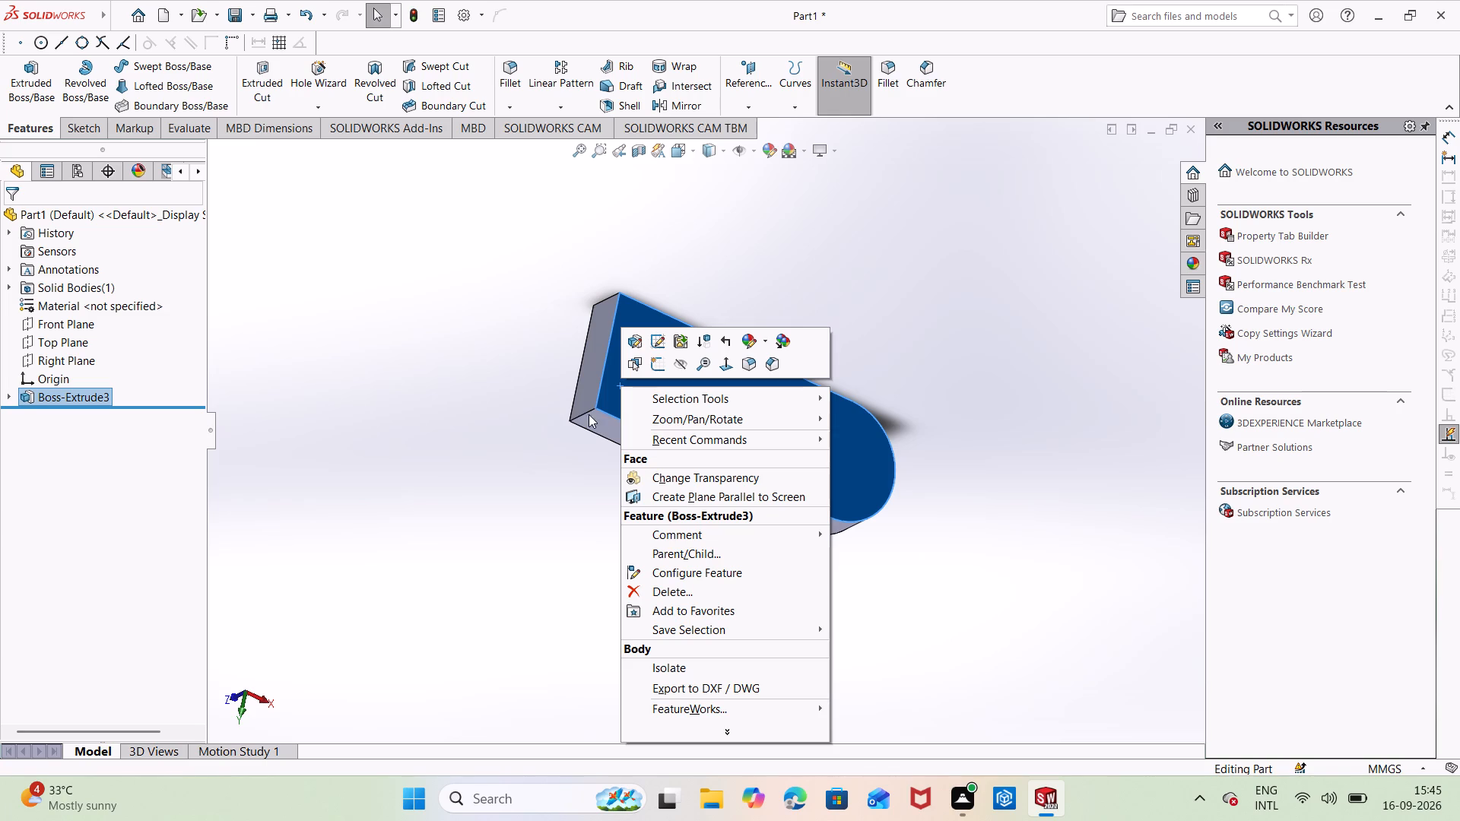
left_click(558, 381)
right_click(622, 436)
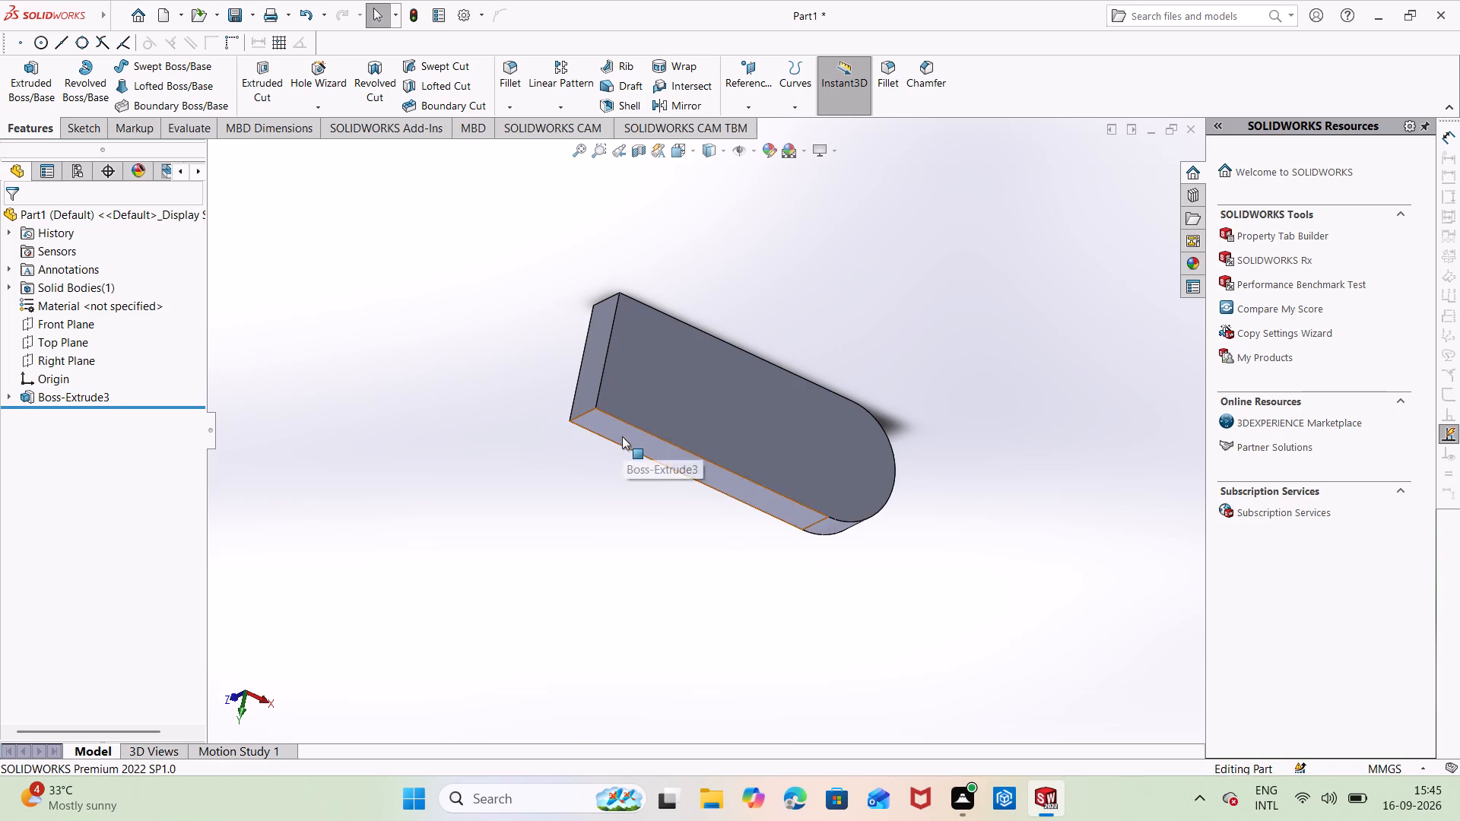
left_click(656, 410)
left_click(710, 347)
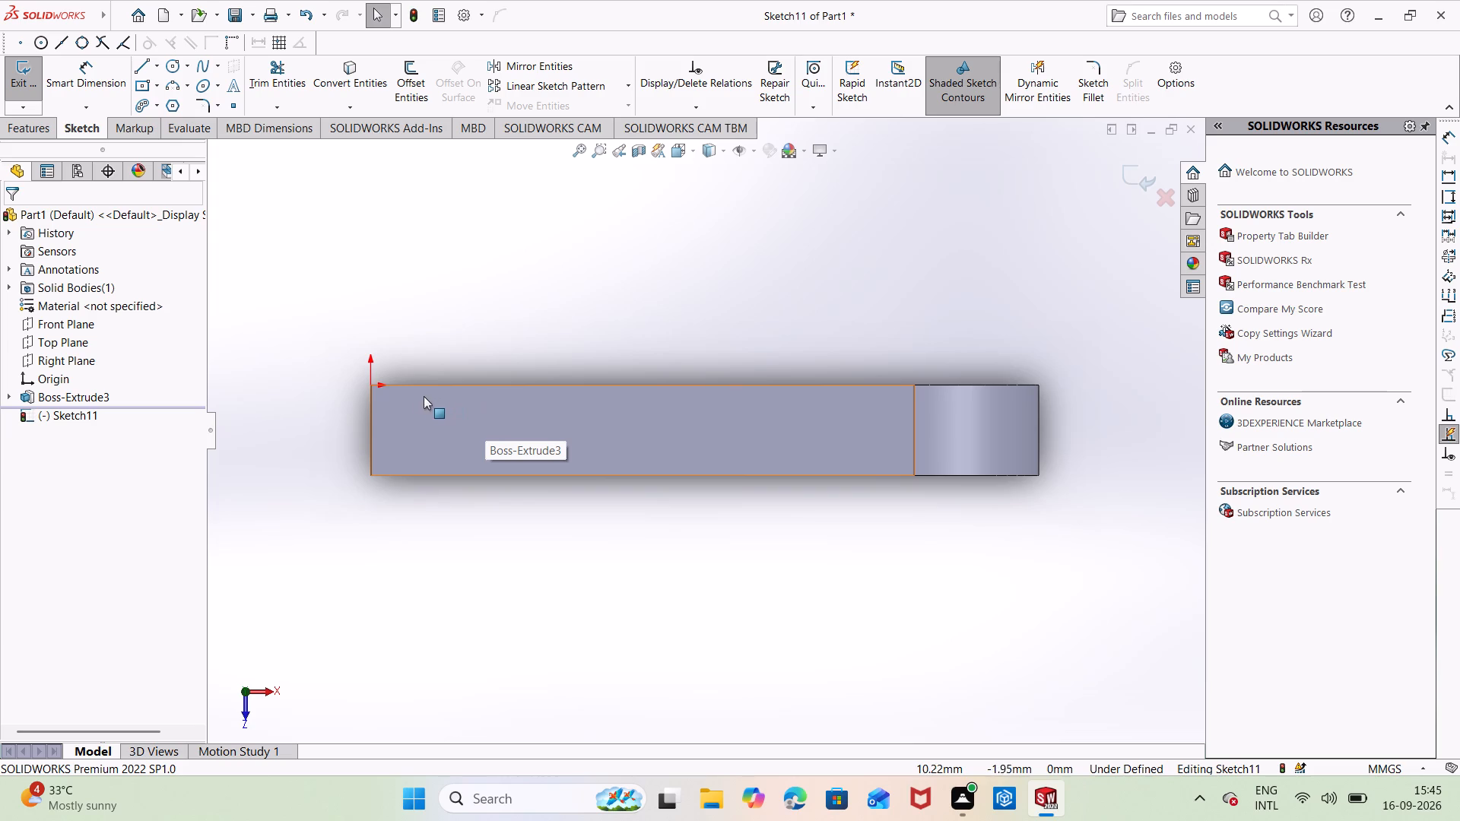
Sketch an arch rising from the origin: a vertical line about 21 mm, a tangent semicircle of about 9 mm radius, and a vertical line back to the body's rear edge.
right_click_drag(527, 340, 479, 302)
right_click_drag(547, 322, 419, 279)
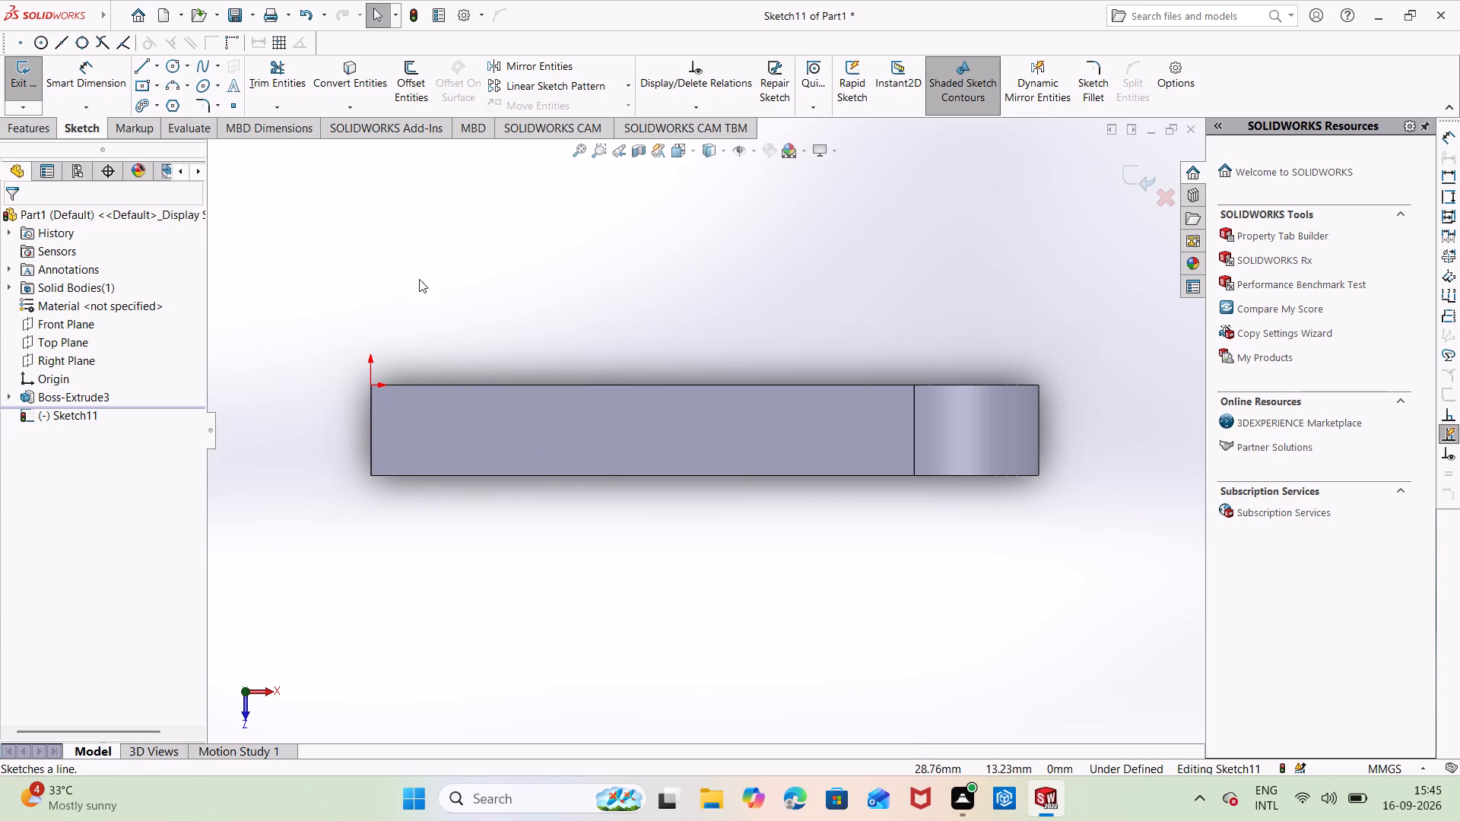
right_click_drag(419, 279, 393, 279)
left_click(370, 387)
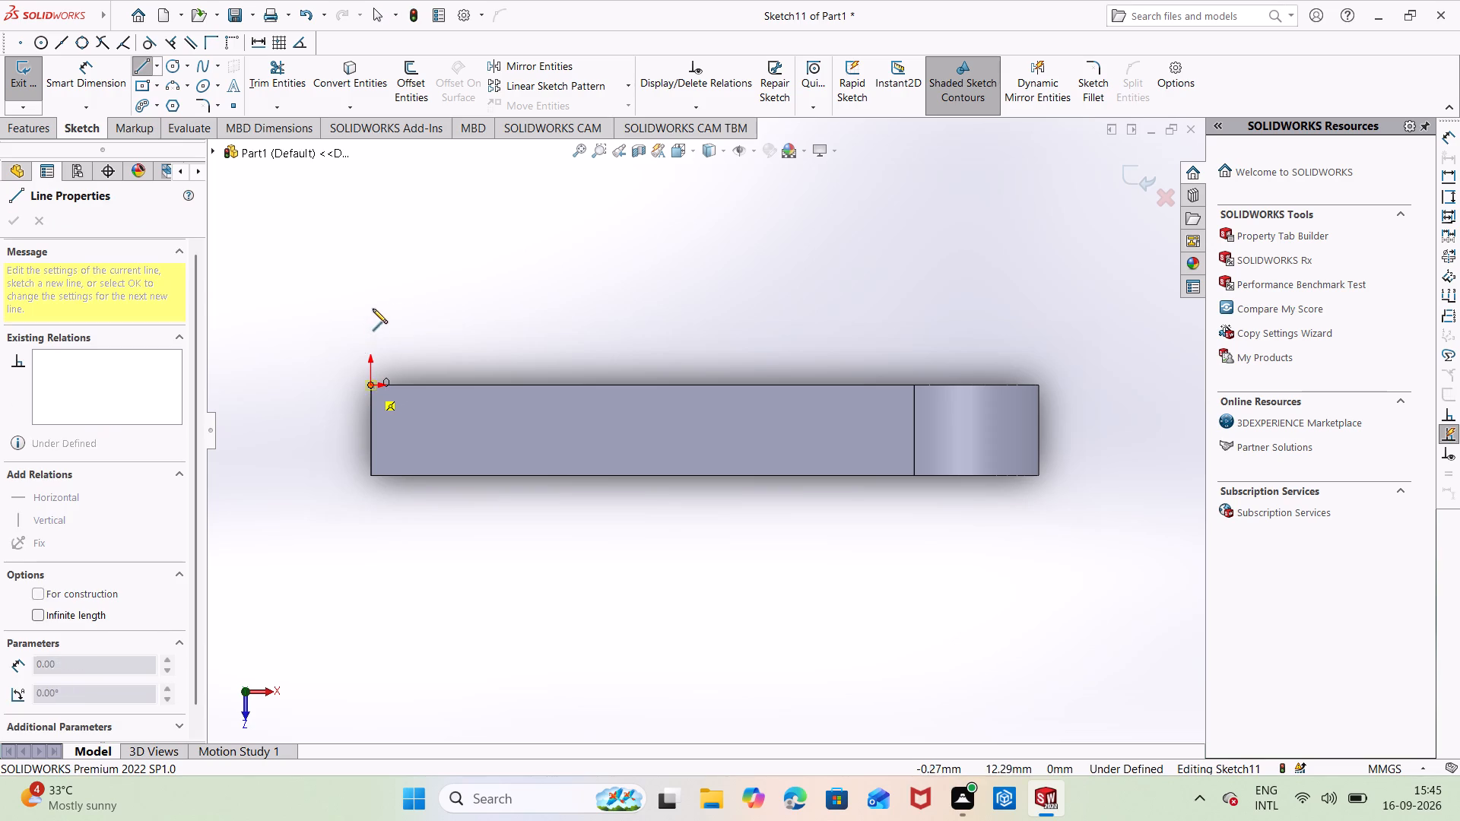
left_click(370, 266)
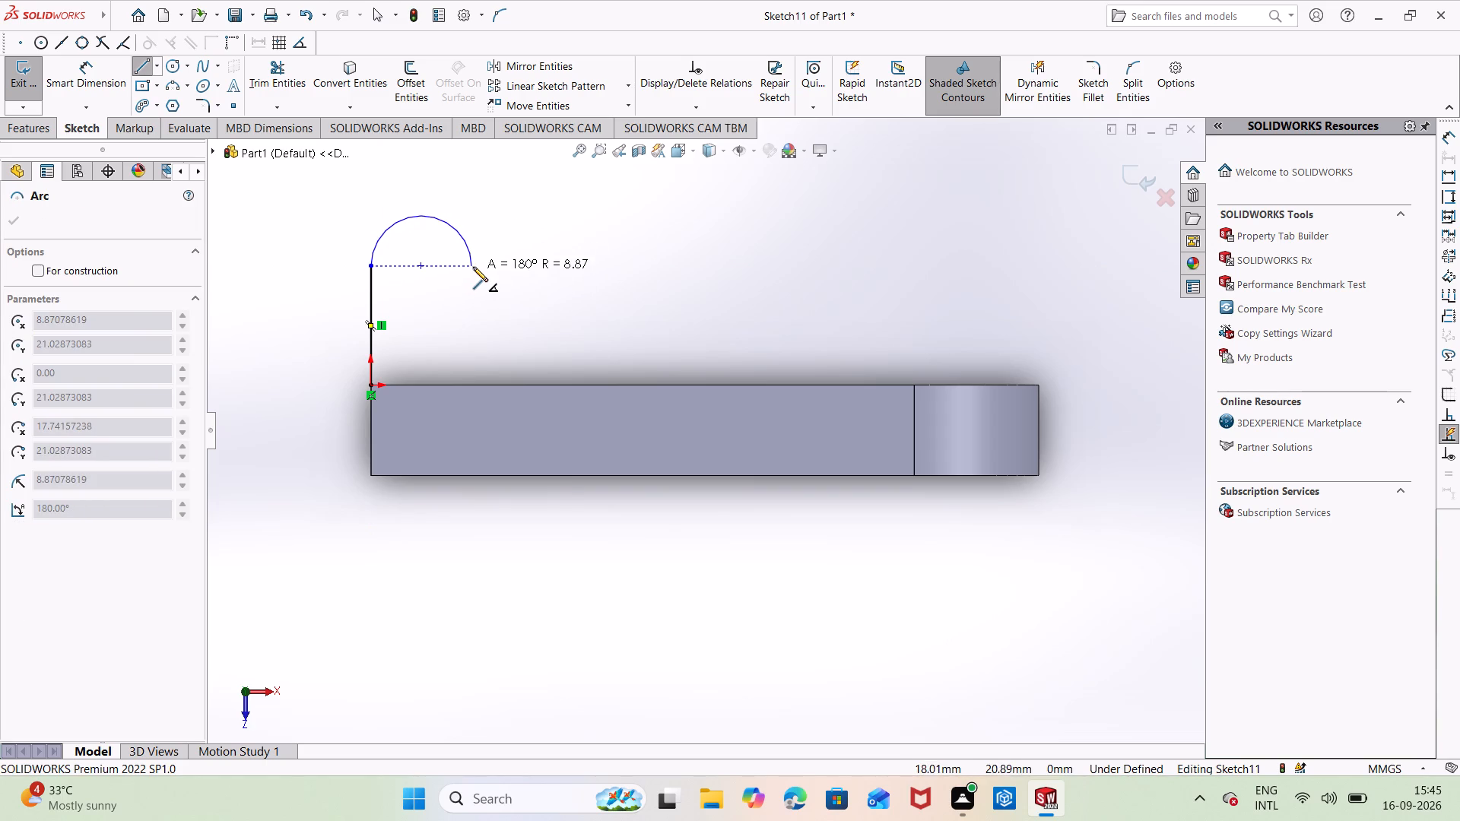
left_click(473, 267)
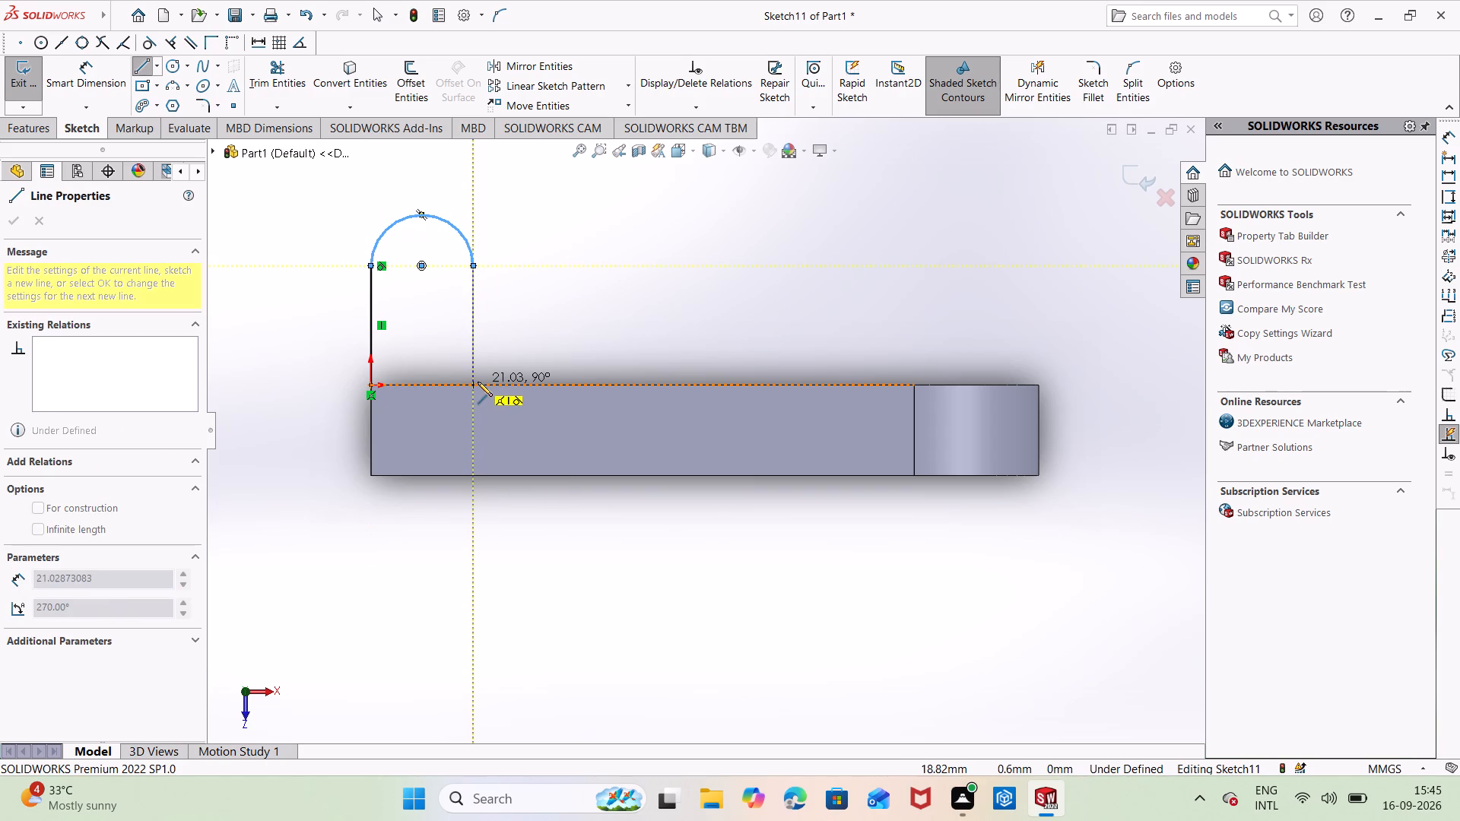
left_click(473, 384)
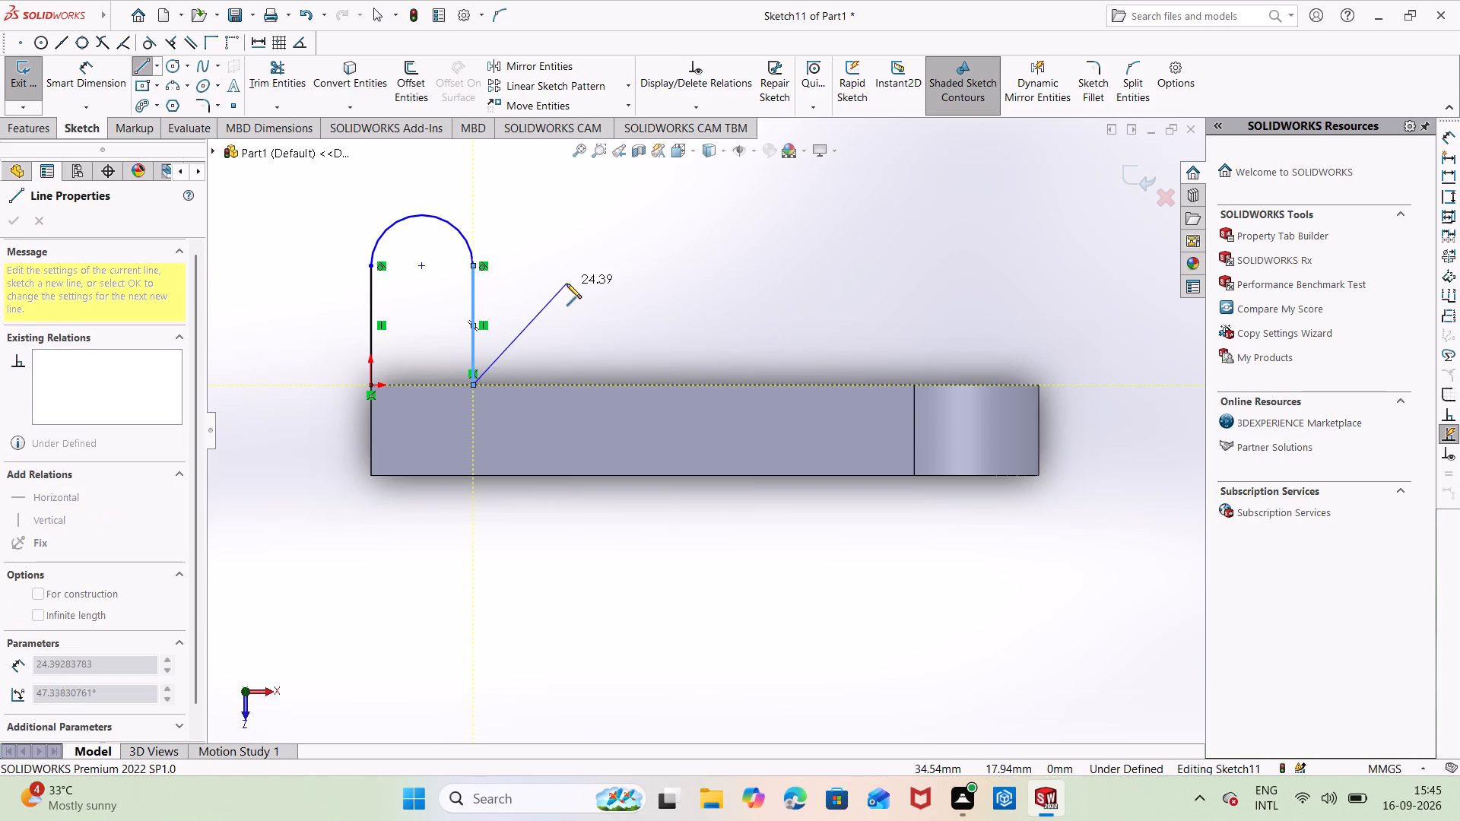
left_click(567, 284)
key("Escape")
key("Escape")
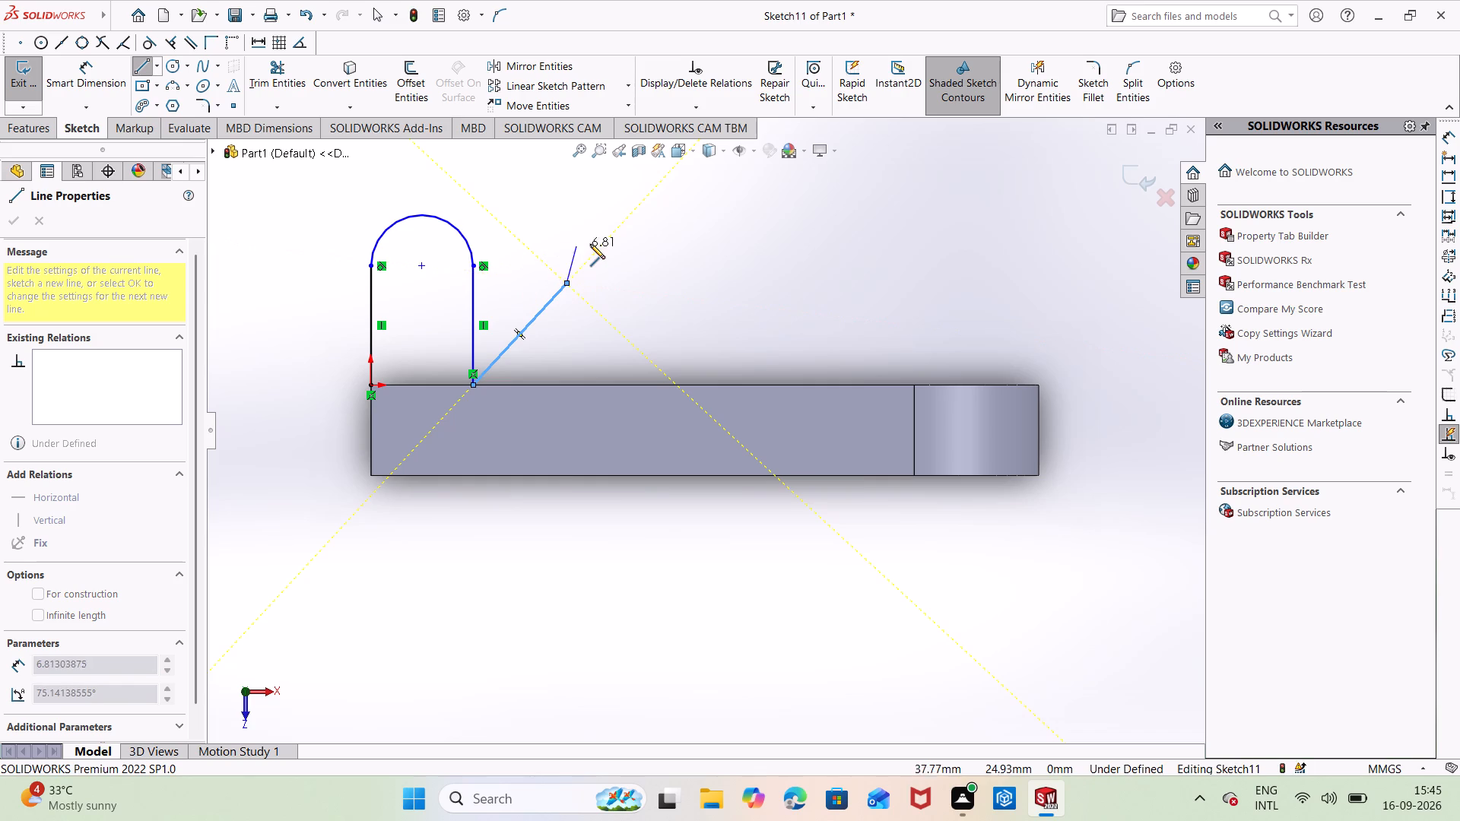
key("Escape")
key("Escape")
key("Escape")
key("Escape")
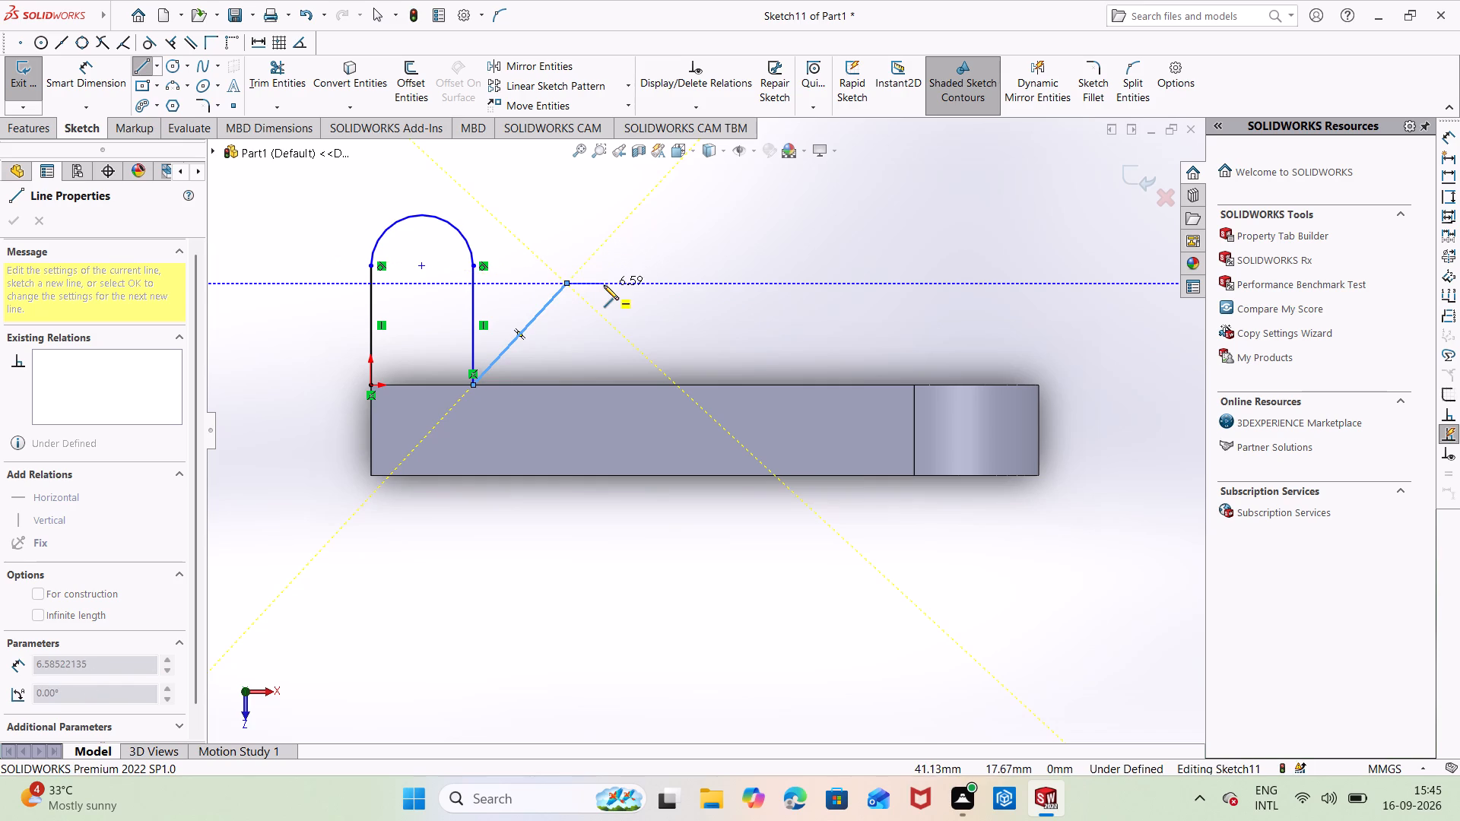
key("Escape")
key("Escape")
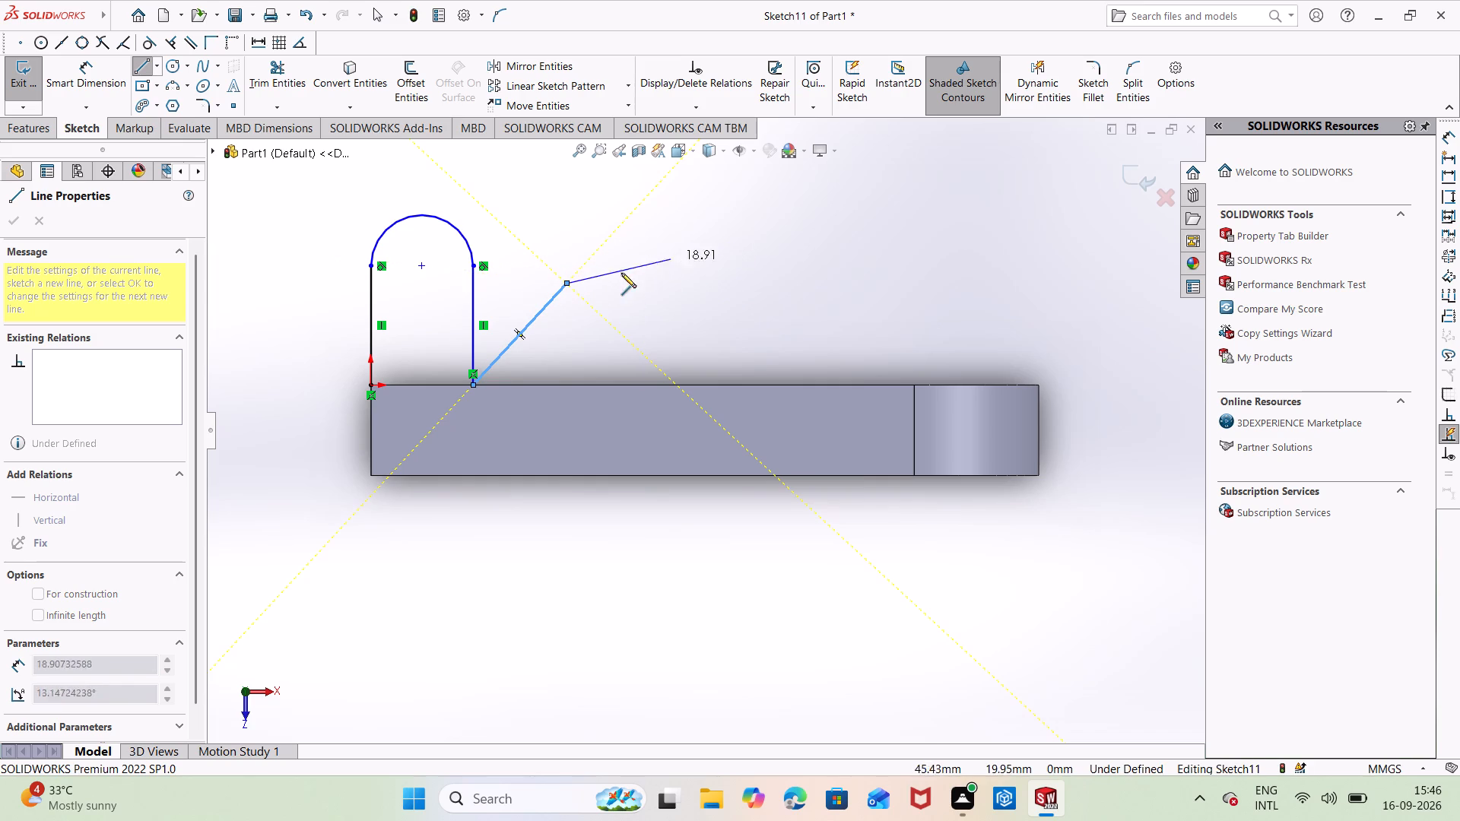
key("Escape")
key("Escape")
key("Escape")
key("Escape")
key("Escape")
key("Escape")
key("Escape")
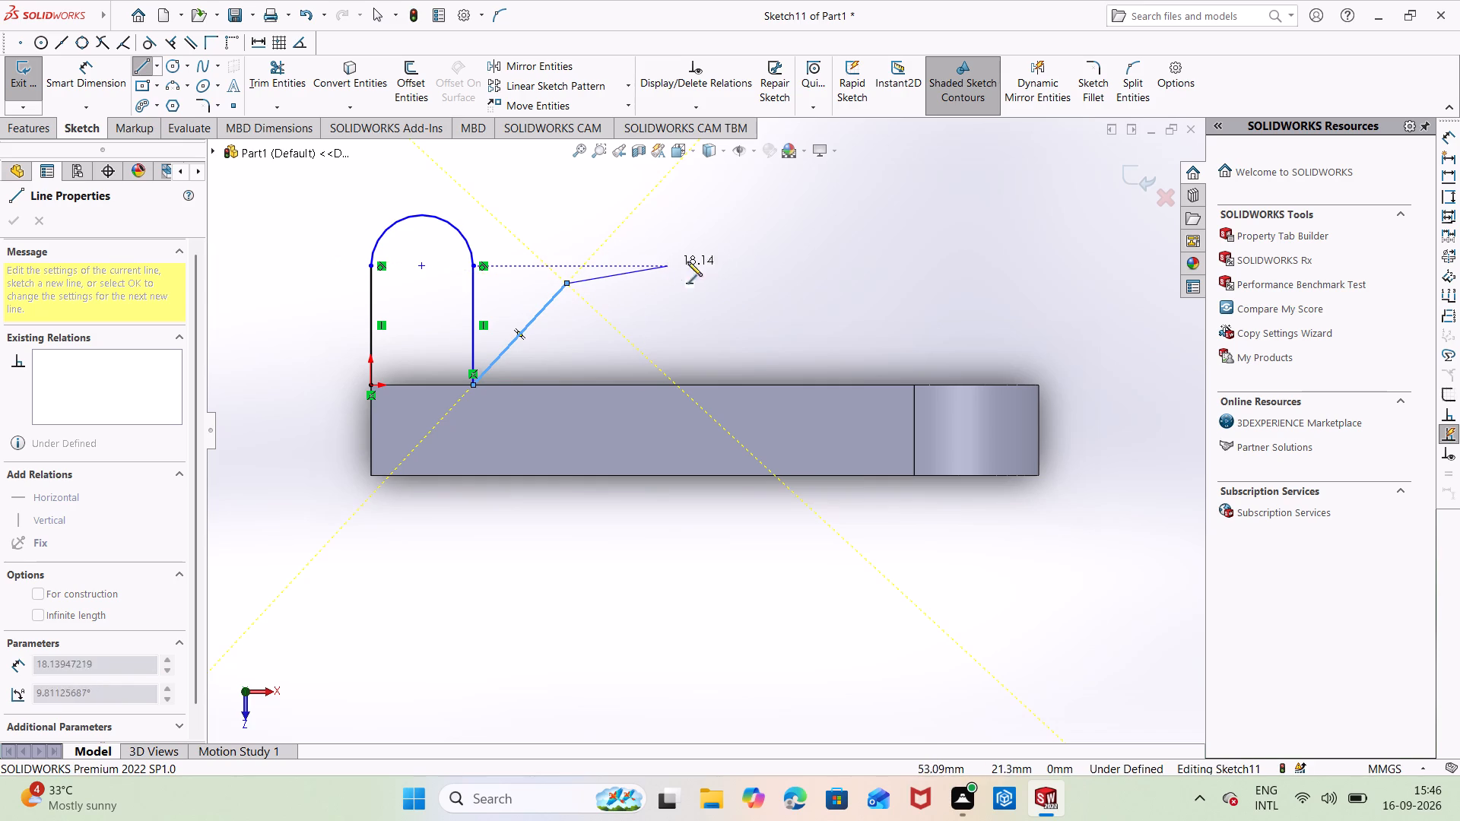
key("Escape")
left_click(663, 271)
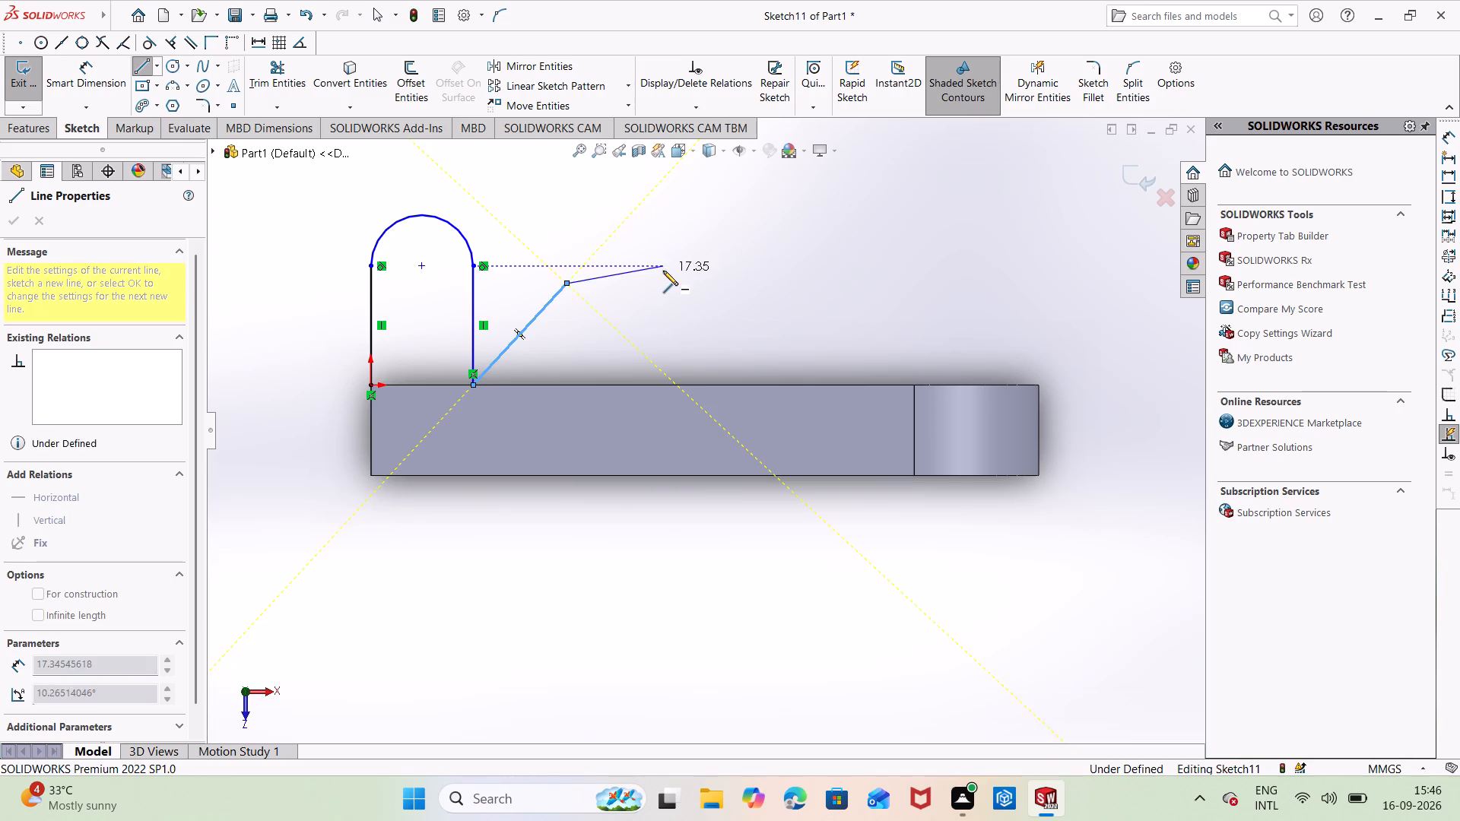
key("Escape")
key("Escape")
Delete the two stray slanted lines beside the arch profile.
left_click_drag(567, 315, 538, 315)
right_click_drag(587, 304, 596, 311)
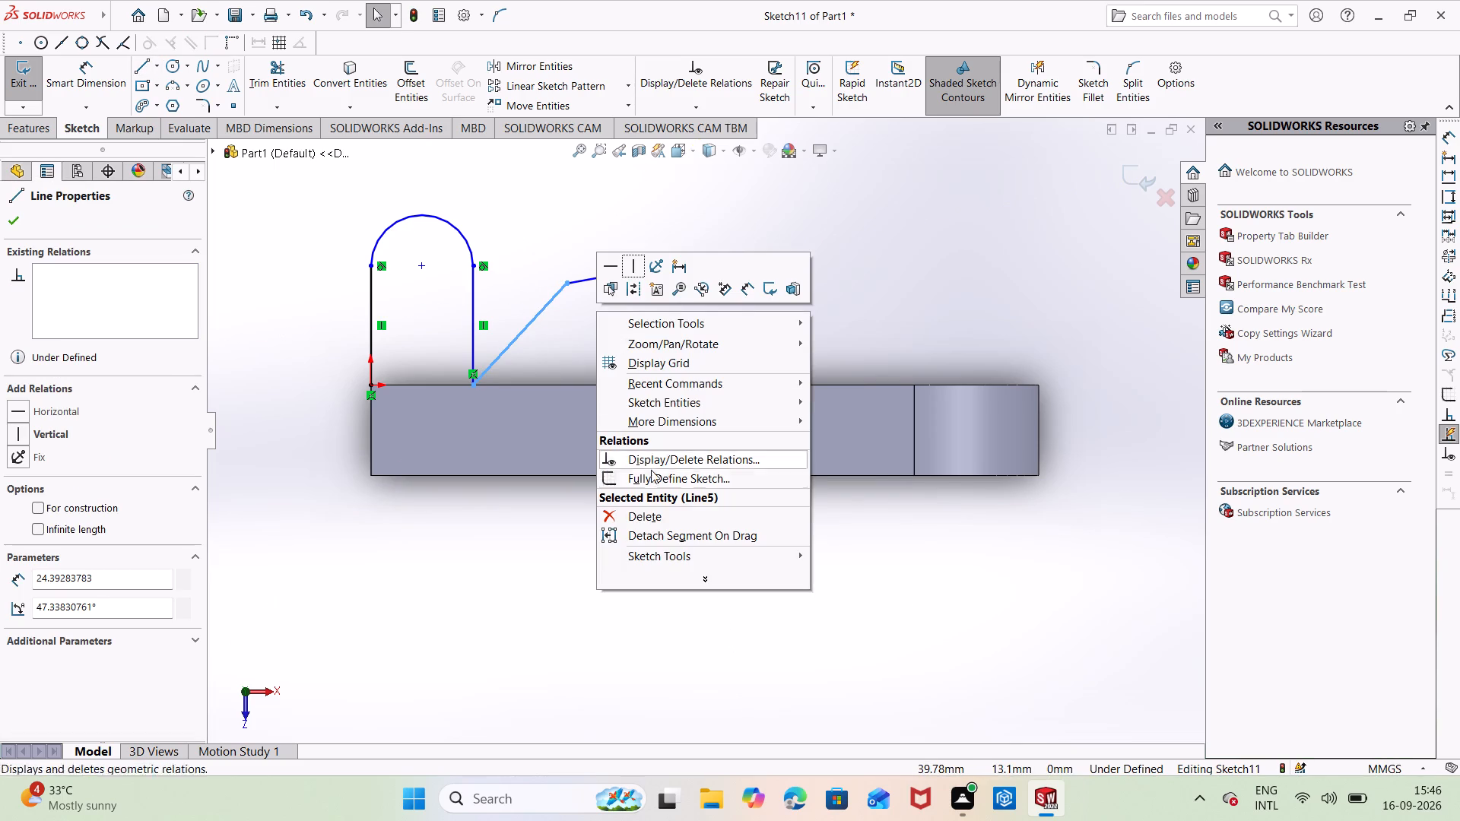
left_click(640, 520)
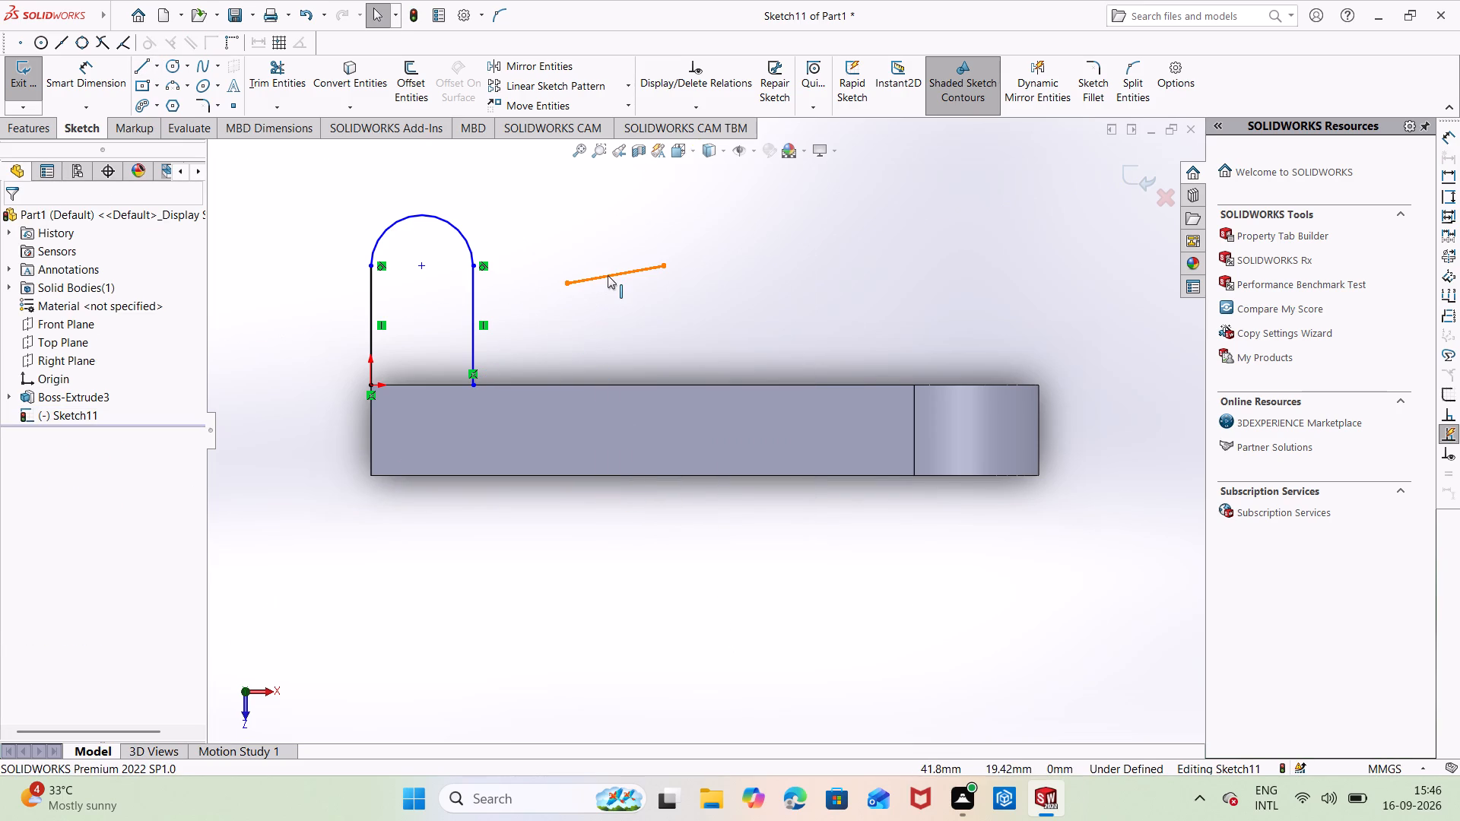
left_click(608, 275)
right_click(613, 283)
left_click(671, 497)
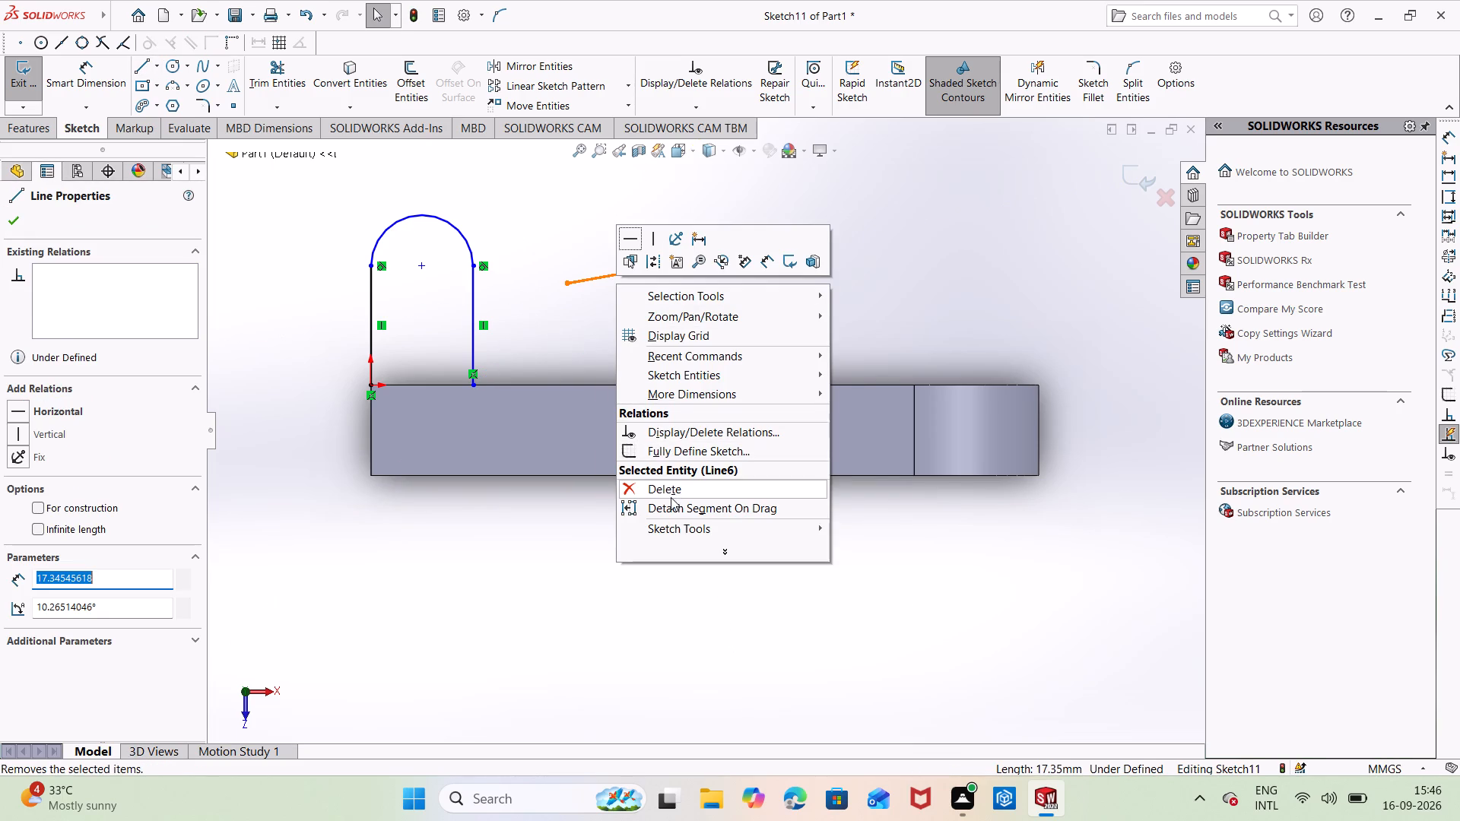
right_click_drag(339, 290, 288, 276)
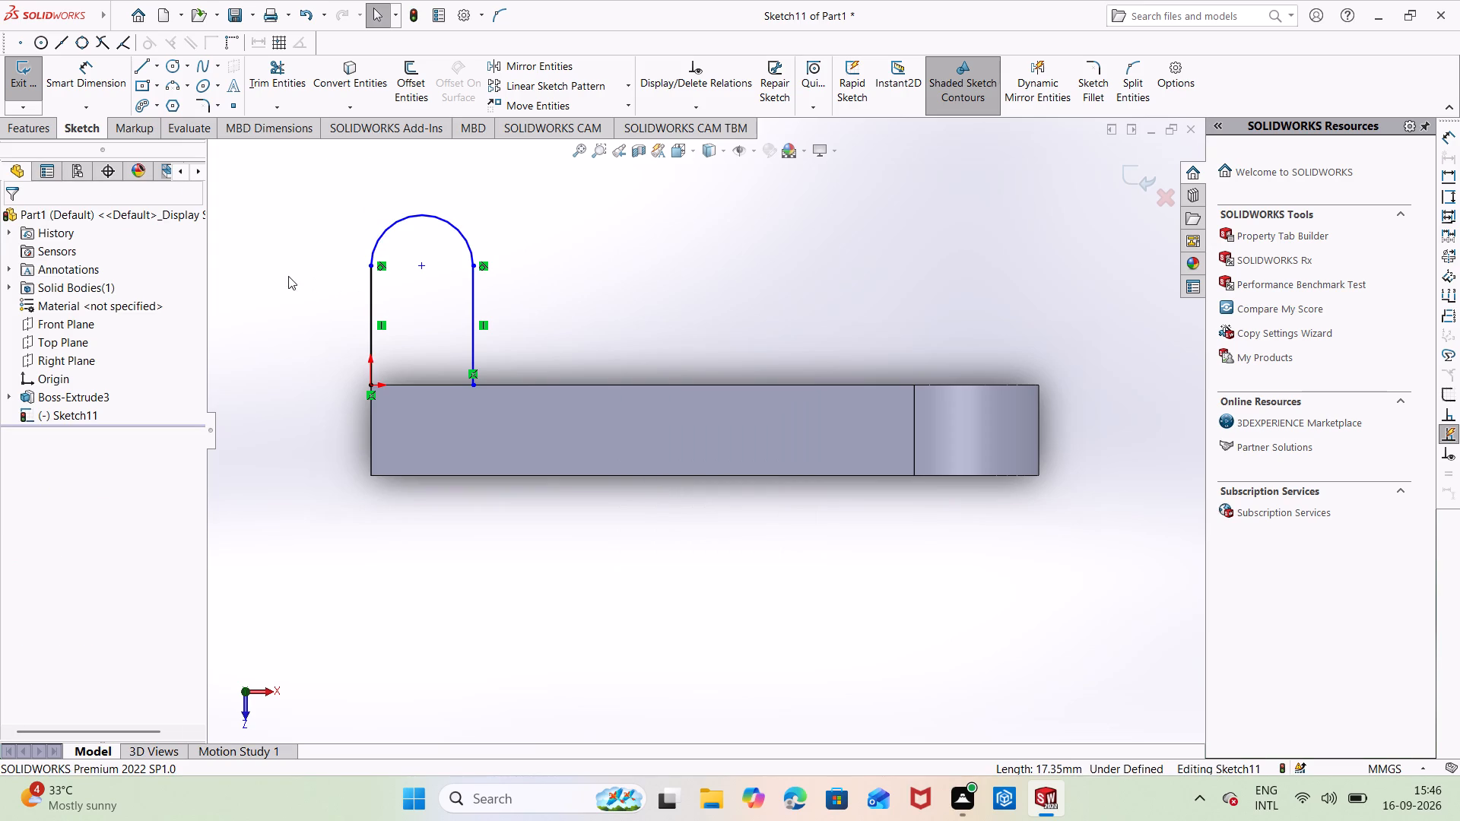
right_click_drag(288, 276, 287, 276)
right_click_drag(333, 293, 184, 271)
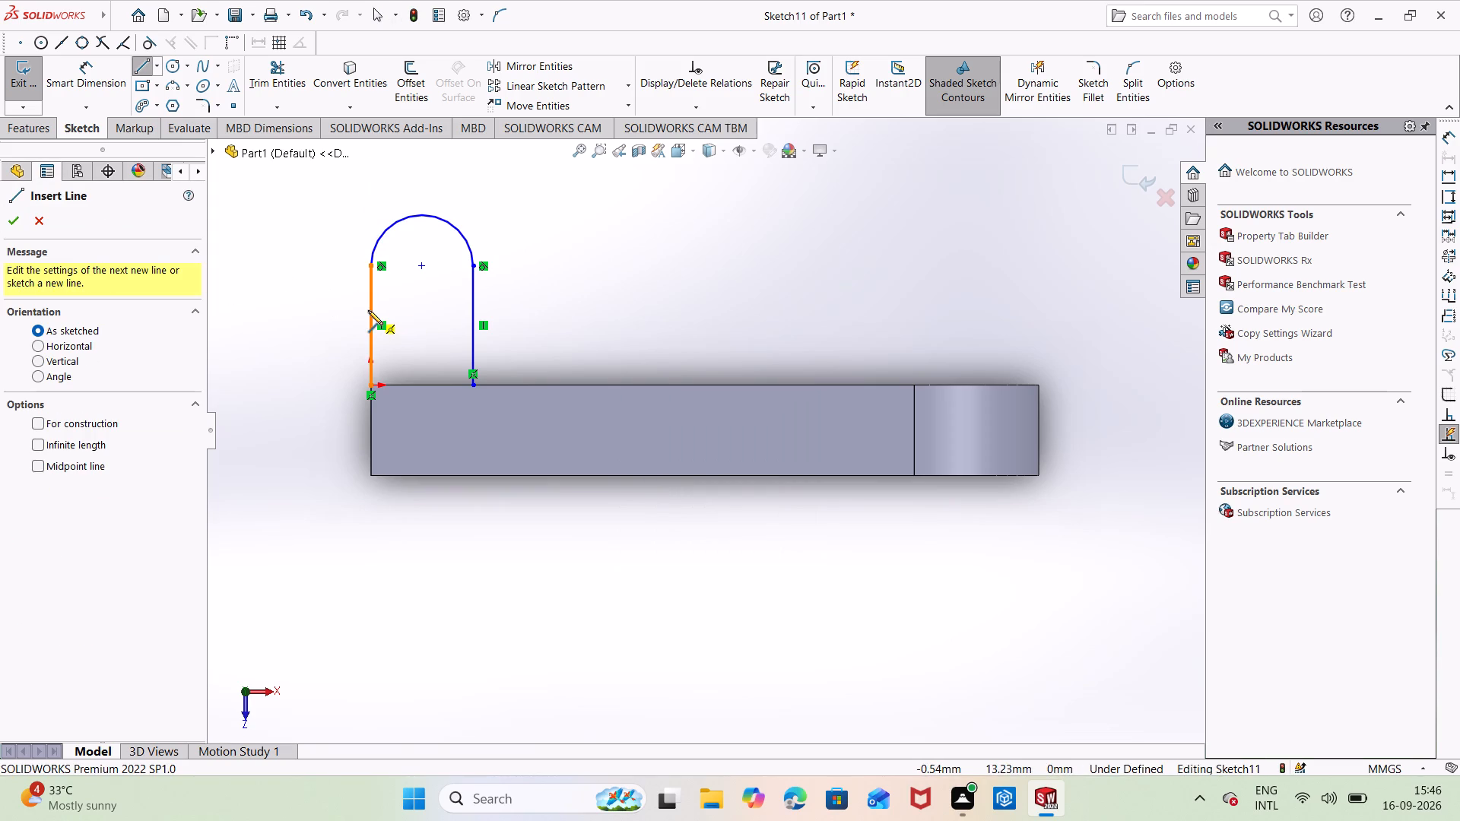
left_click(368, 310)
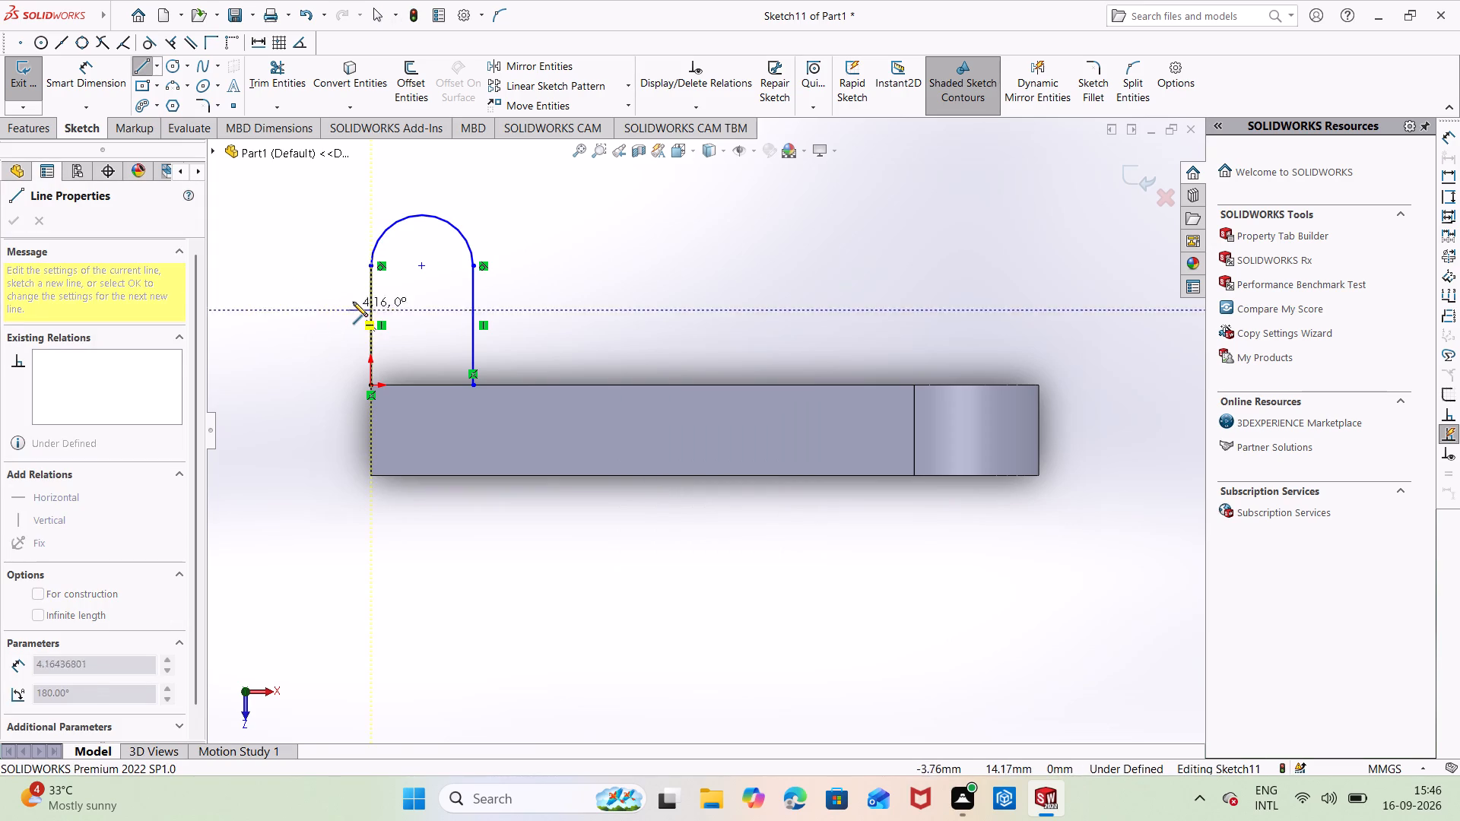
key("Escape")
Dimension the arch's vertical line at the origin to 26 mm.
right_click_drag(319, 314, 382, 231)
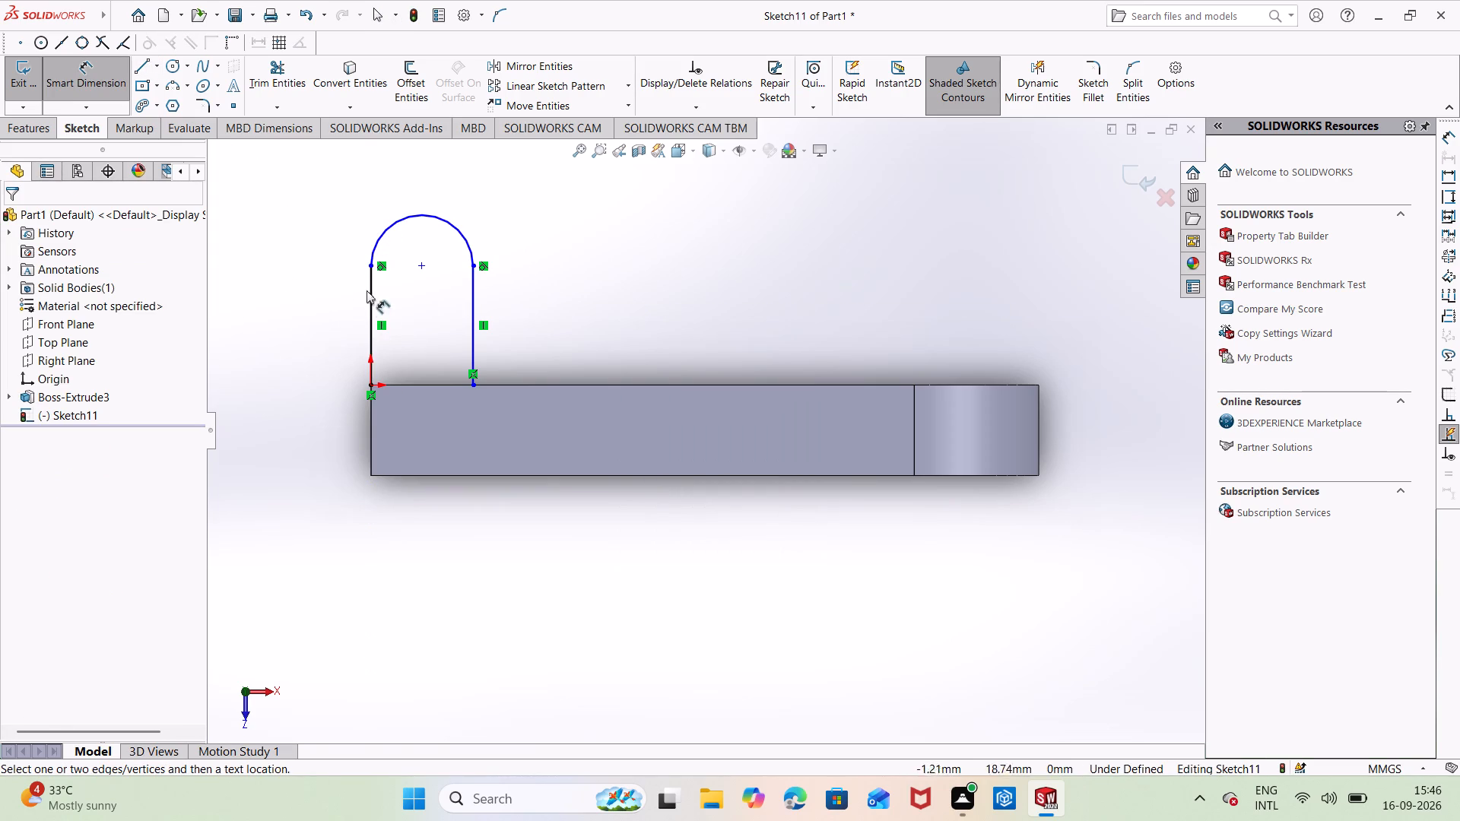
left_click(373, 313)
left_click(317, 320)
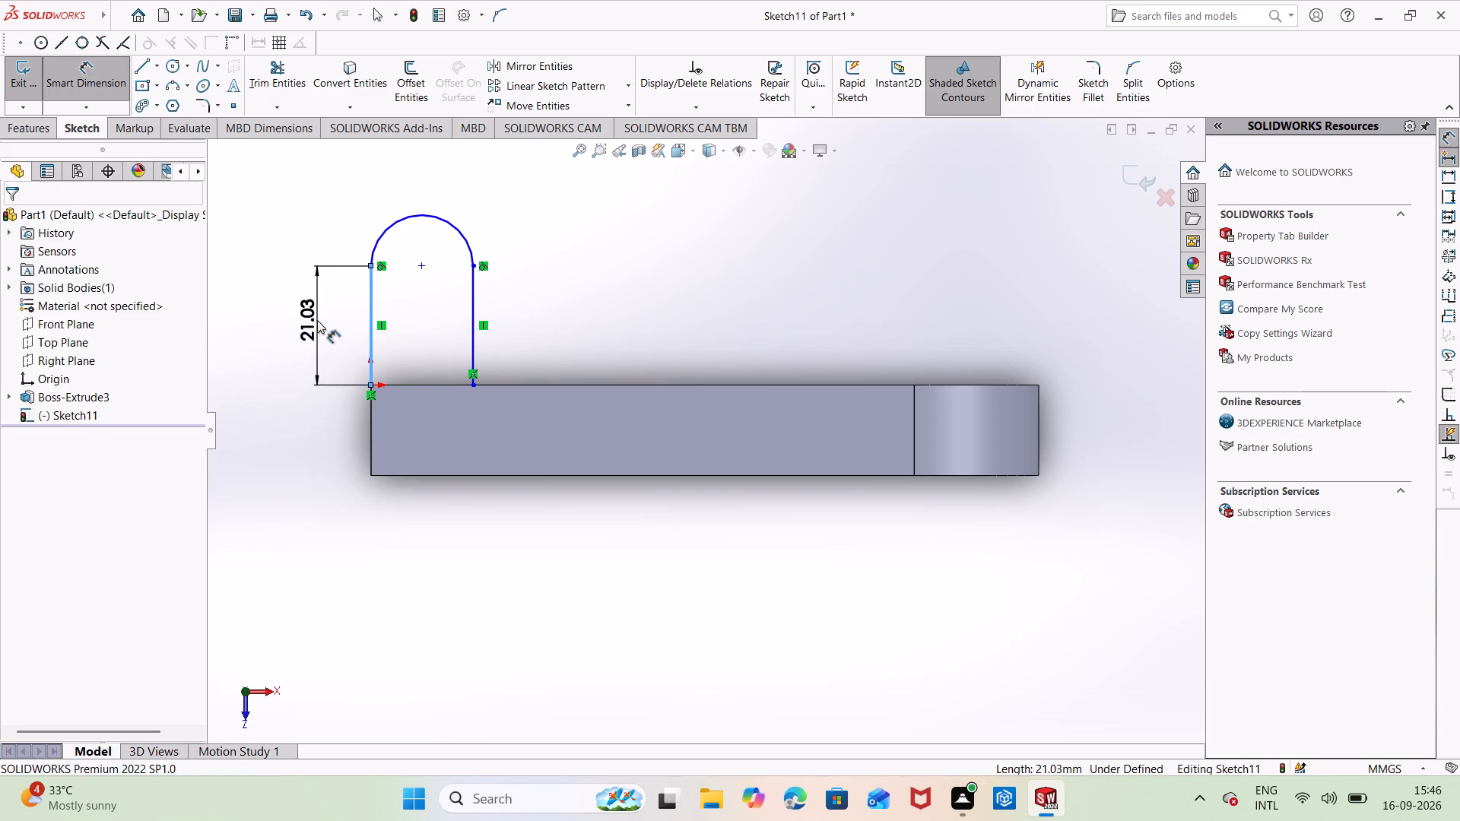
key("BackSpace")
type("26")
key("Return")
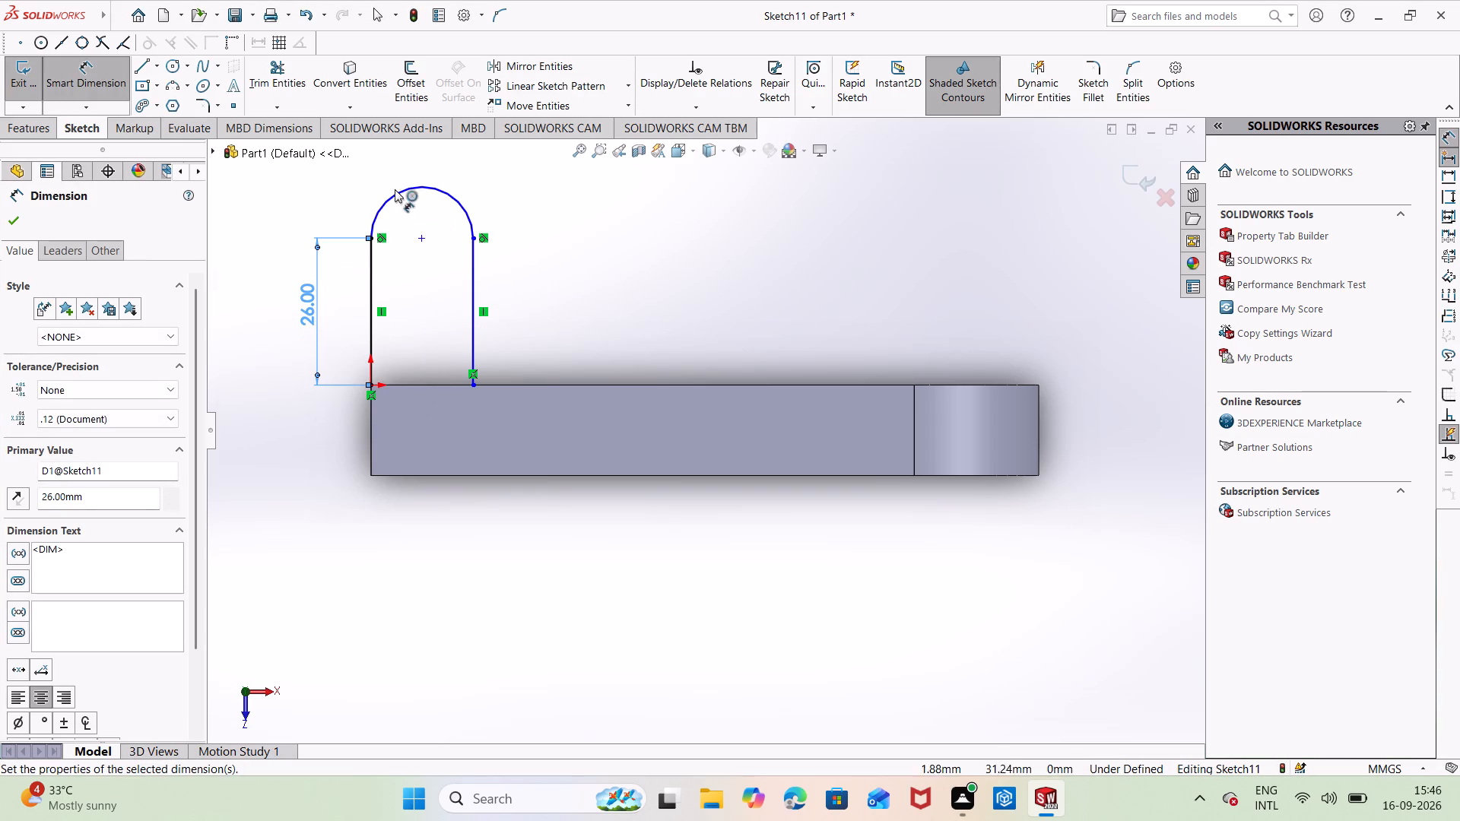
Dimension the arch's semicircle to a radius of 24 mm.
left_click(399, 191)
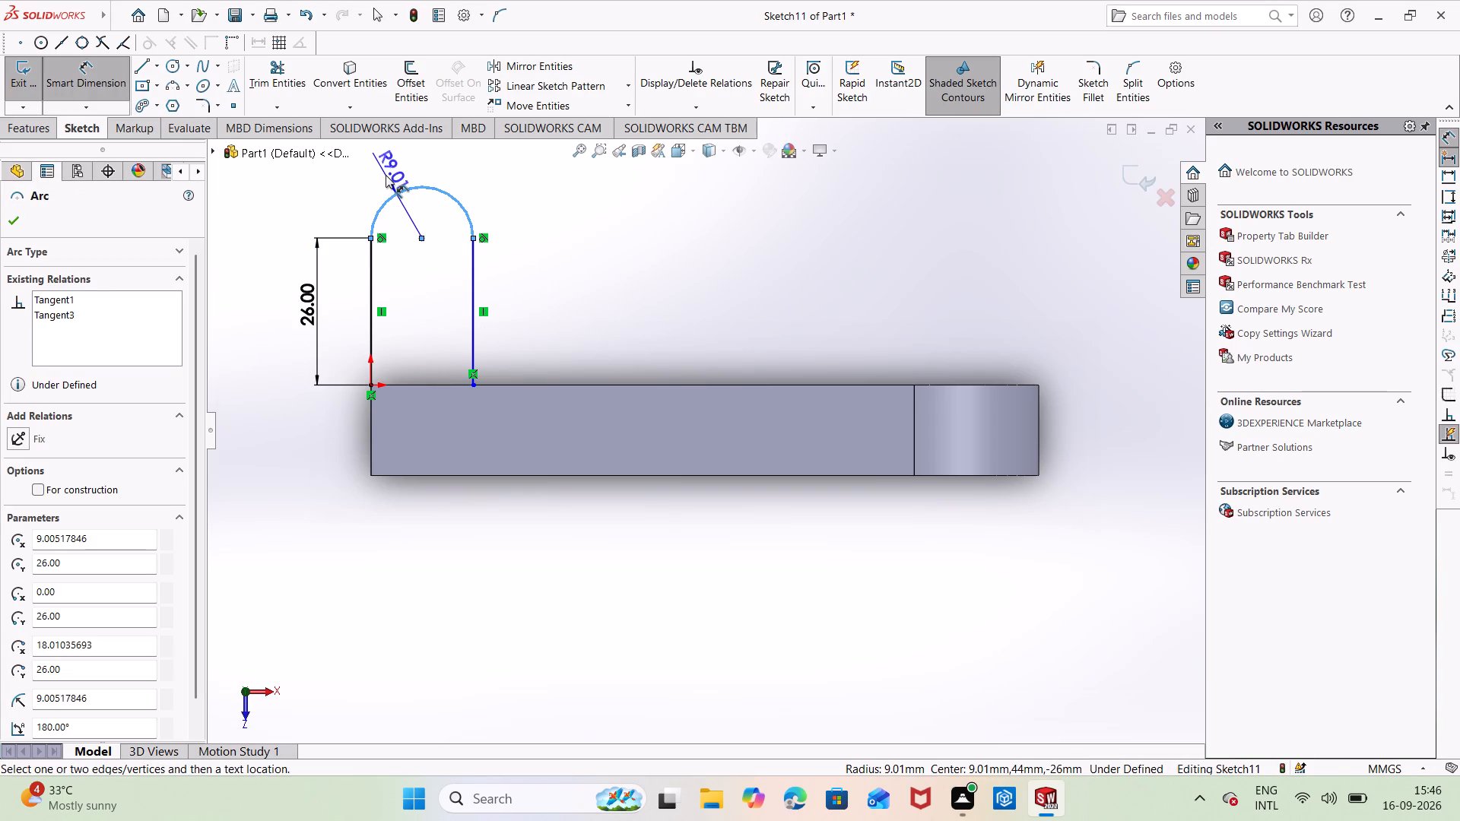
left_click(386, 175)
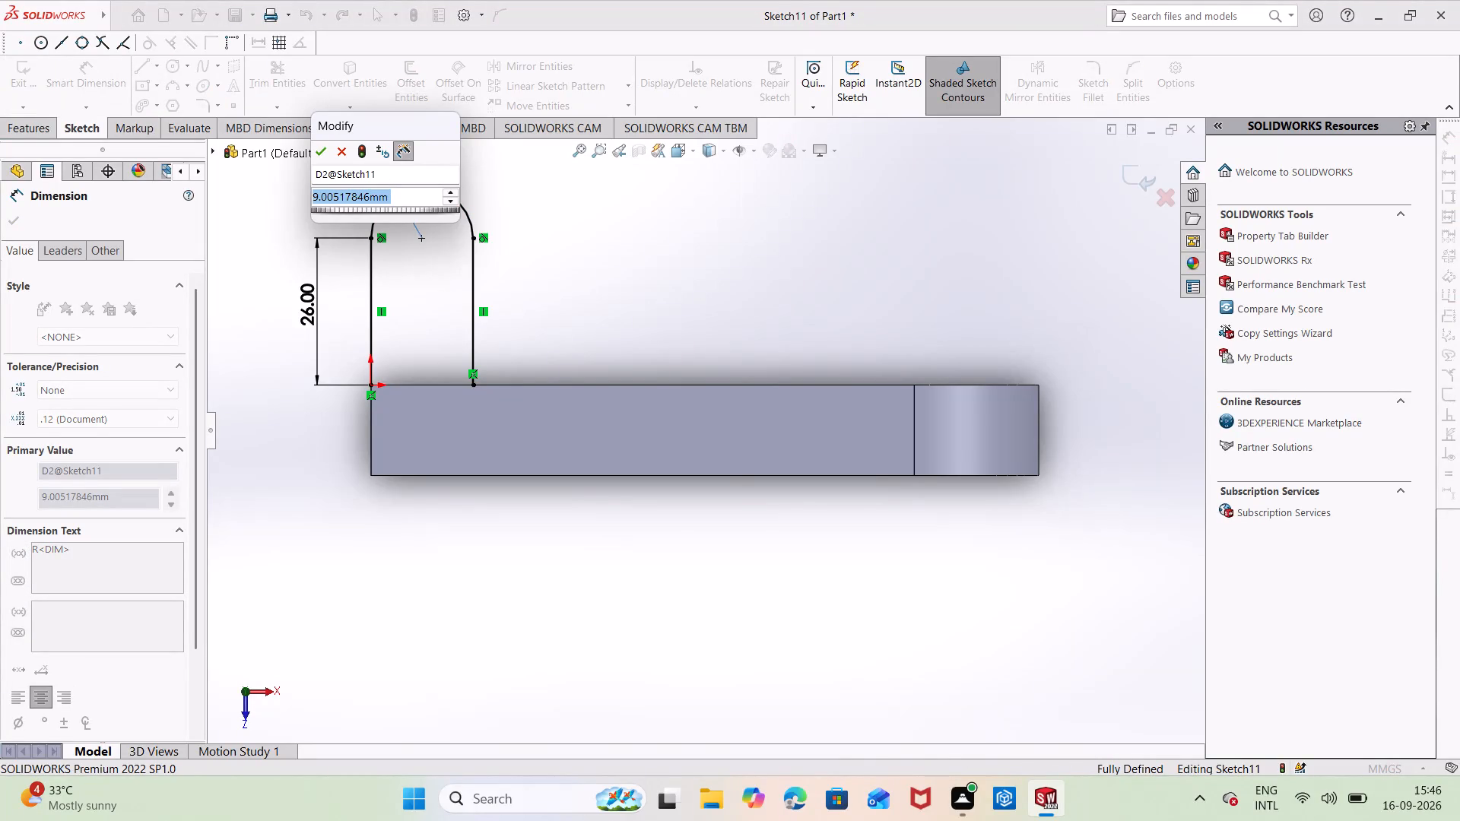
key("BackSpace")
key("2")
key("4")
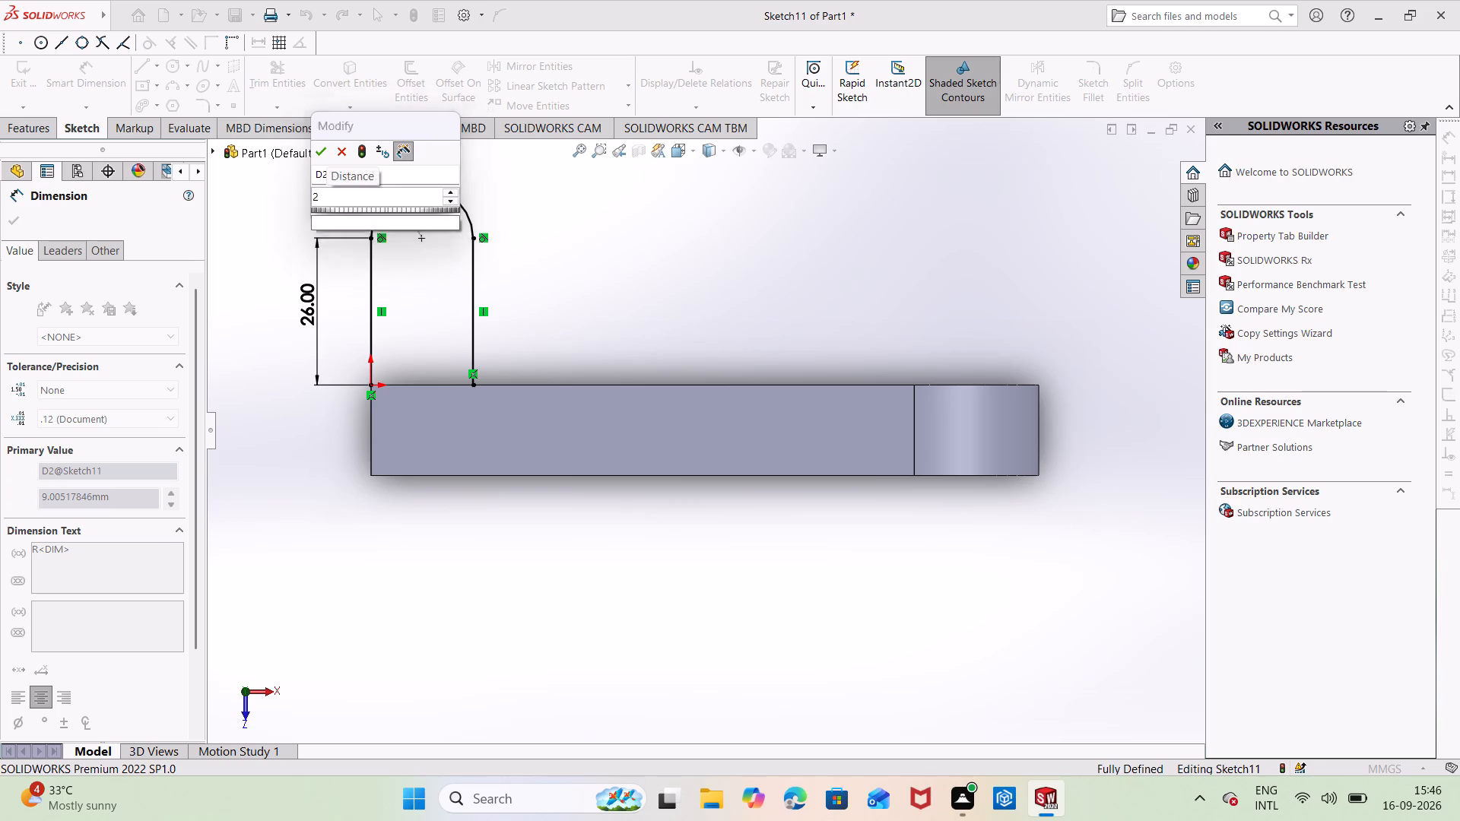
key("Return")
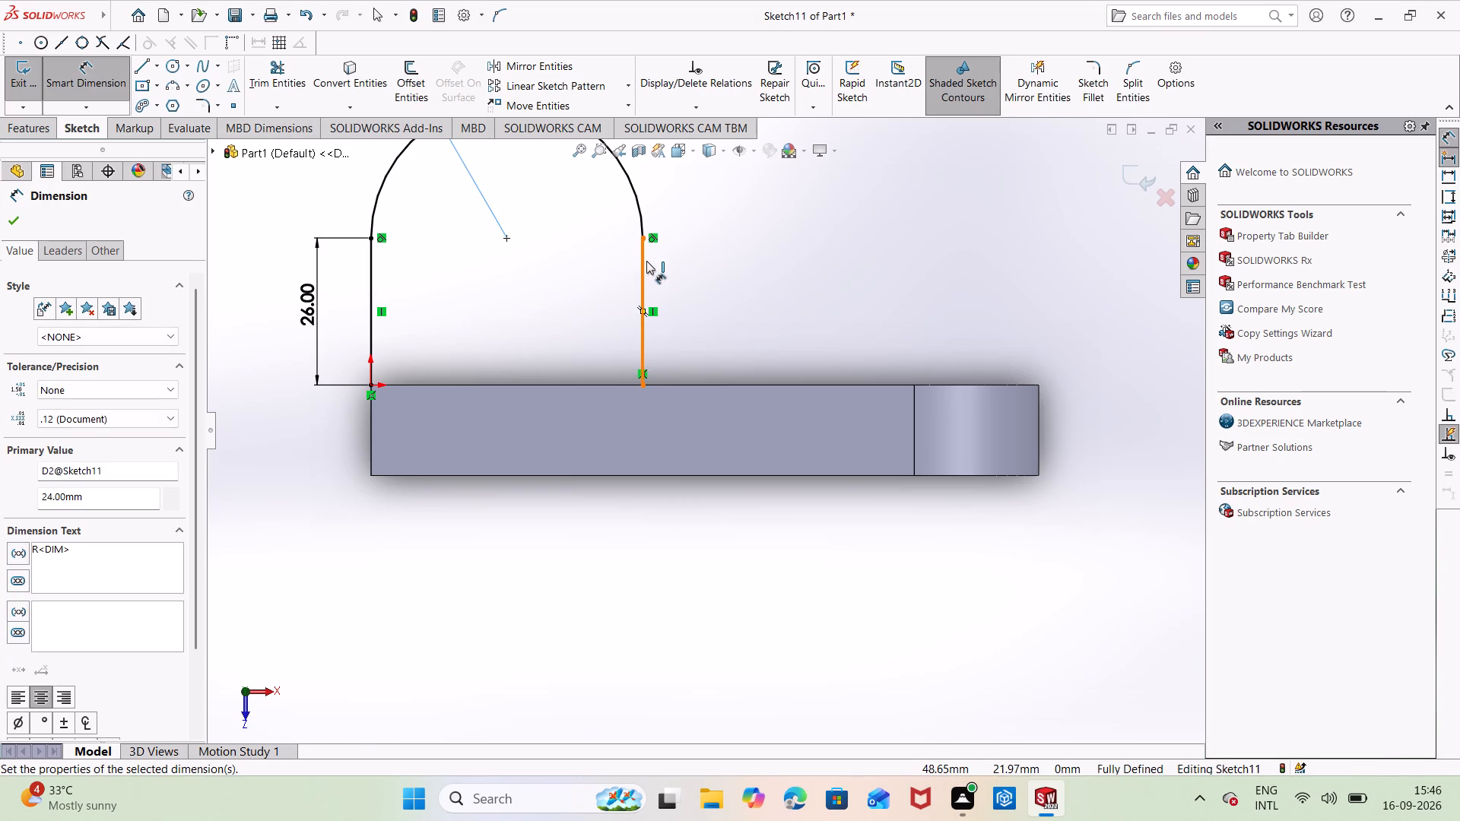
left_click(692, 246)
key("Escape")
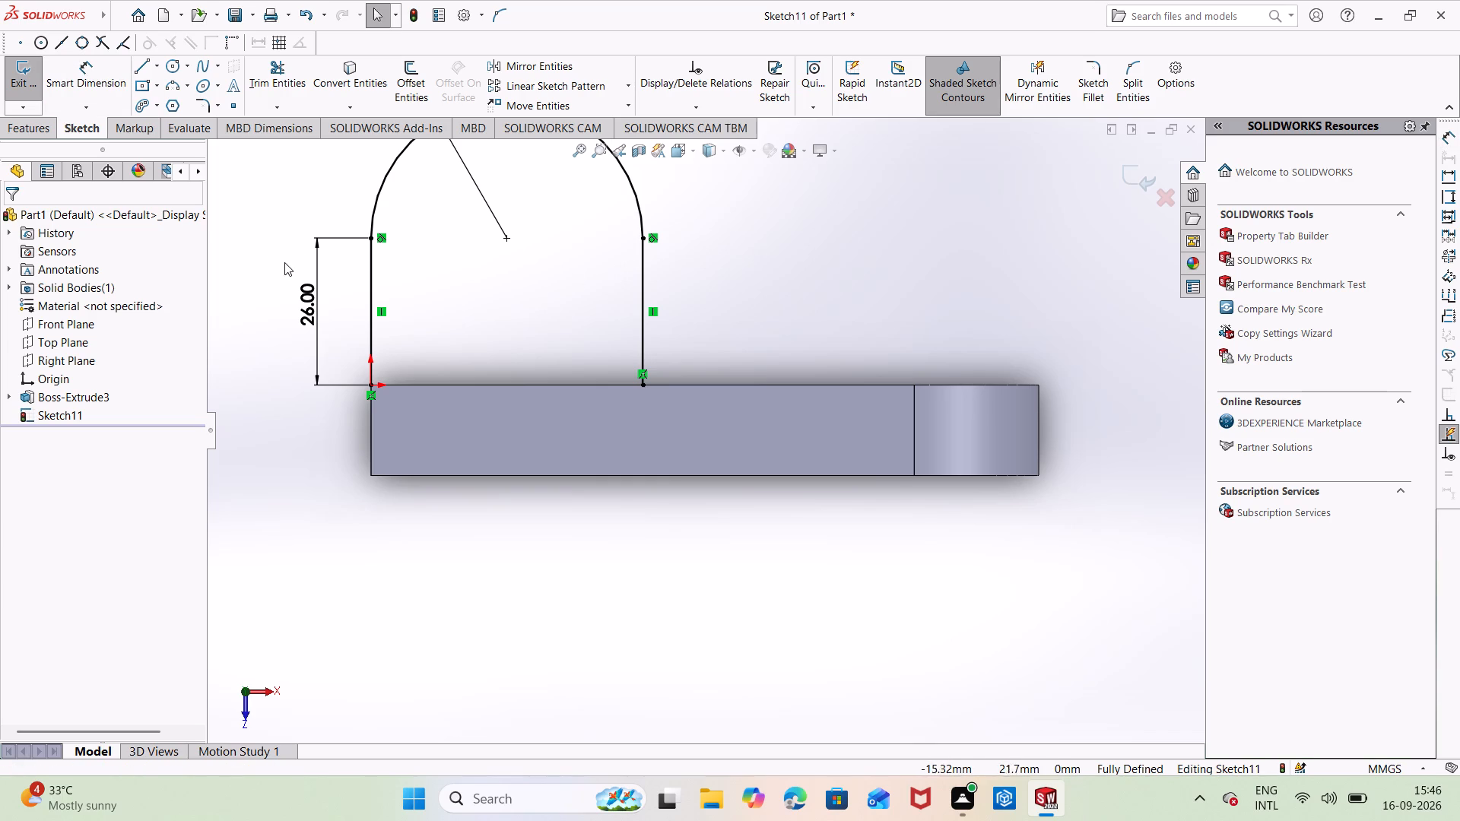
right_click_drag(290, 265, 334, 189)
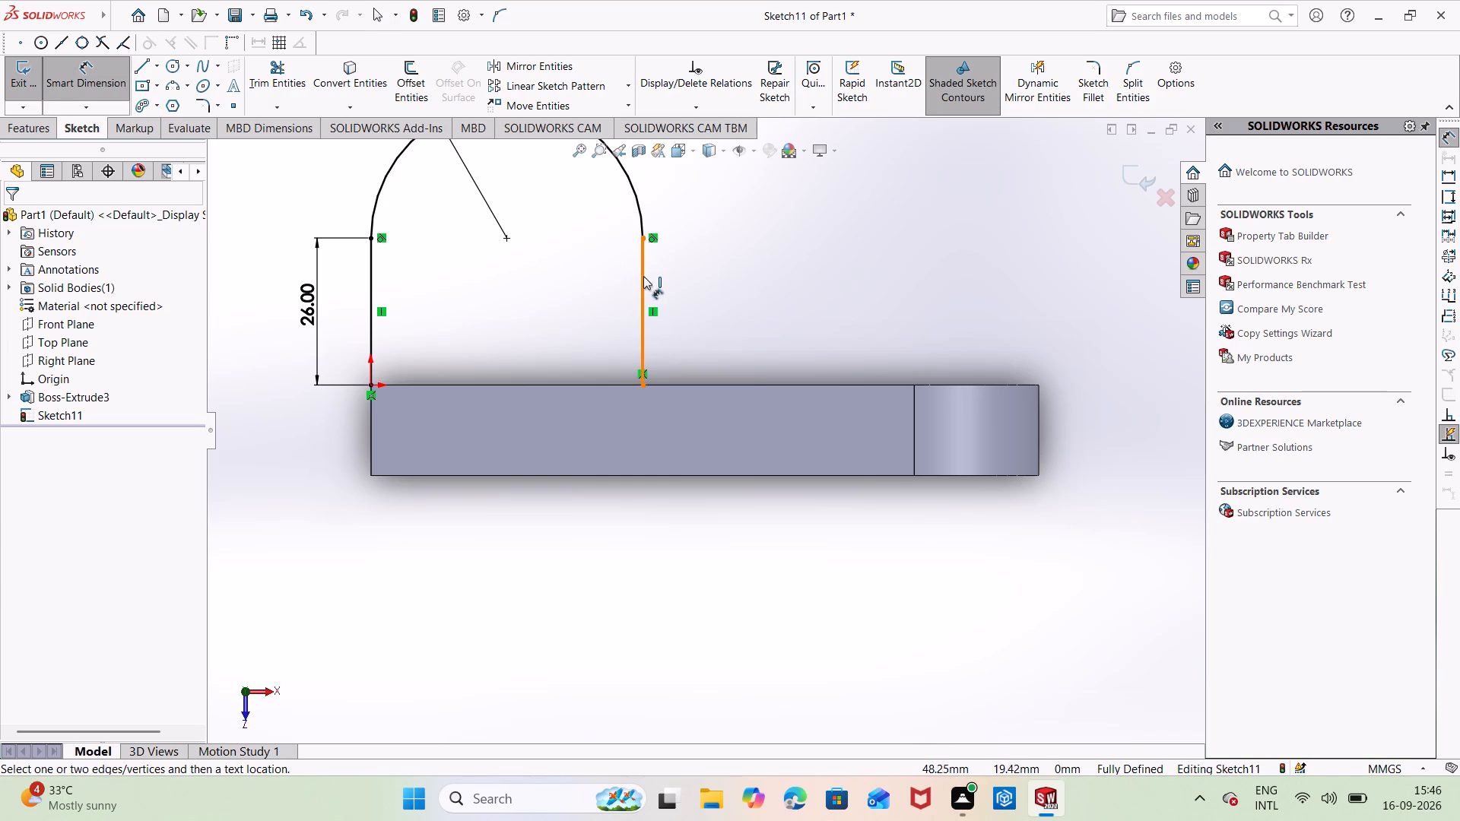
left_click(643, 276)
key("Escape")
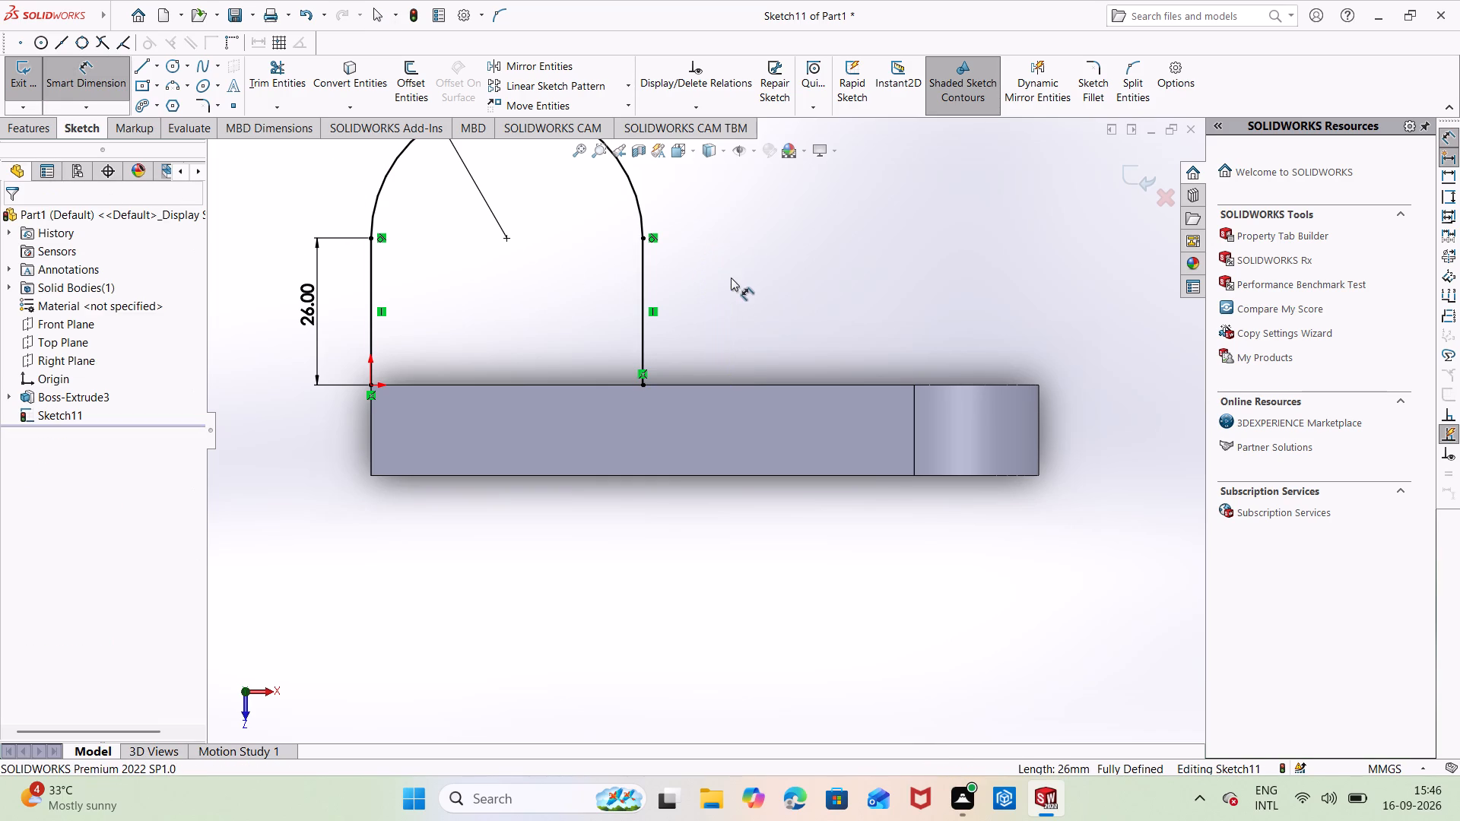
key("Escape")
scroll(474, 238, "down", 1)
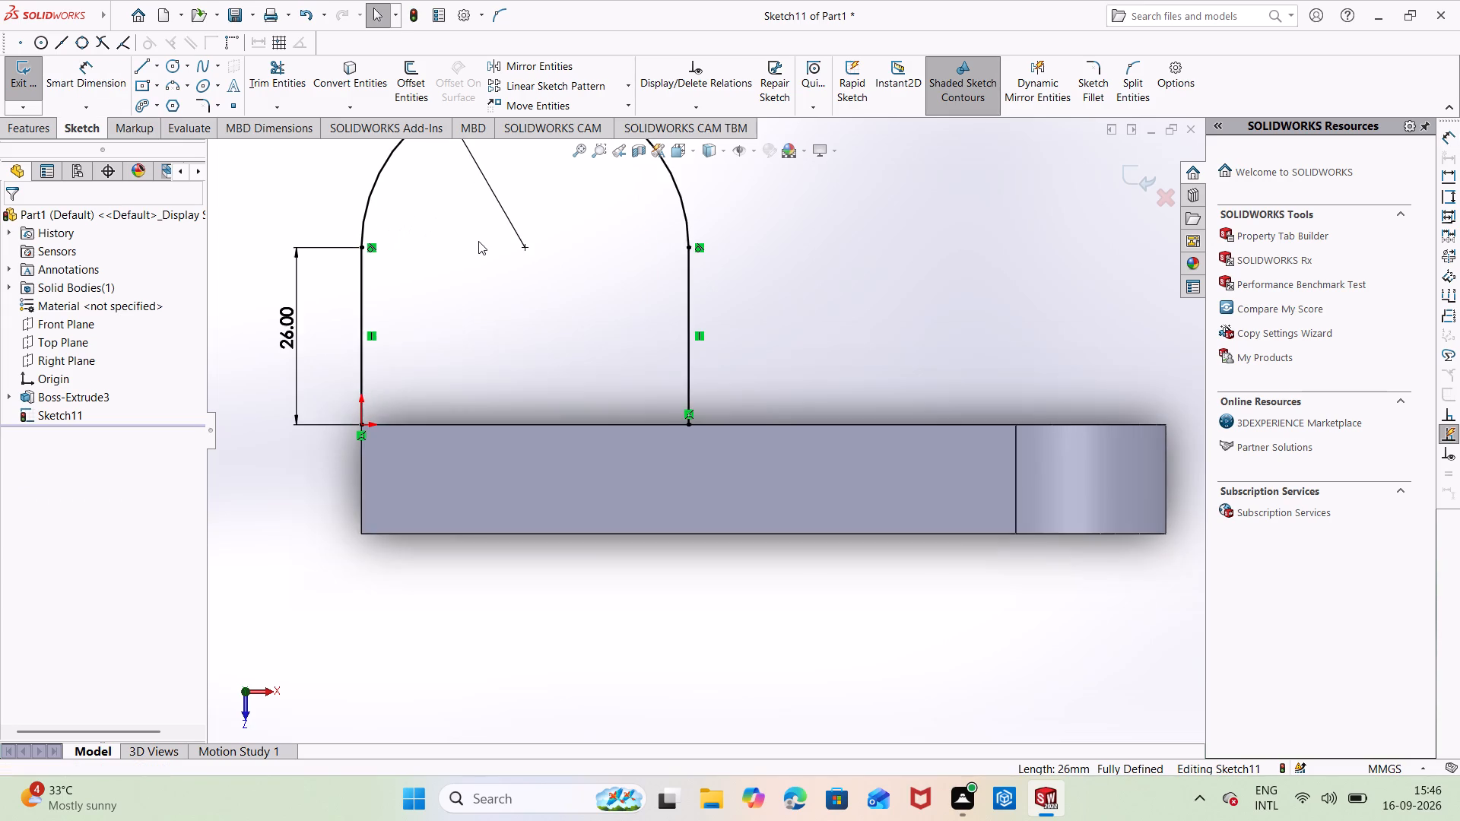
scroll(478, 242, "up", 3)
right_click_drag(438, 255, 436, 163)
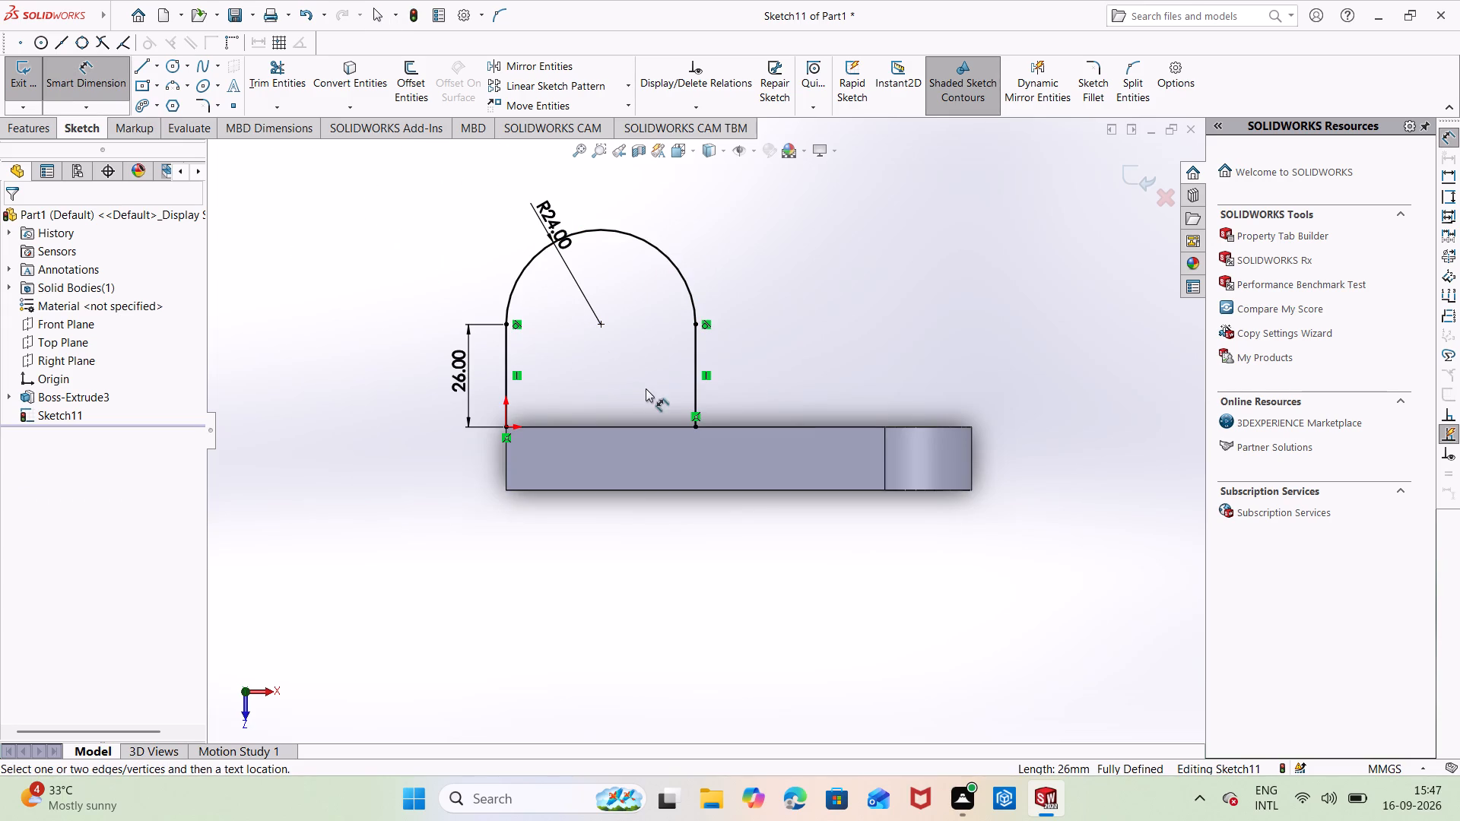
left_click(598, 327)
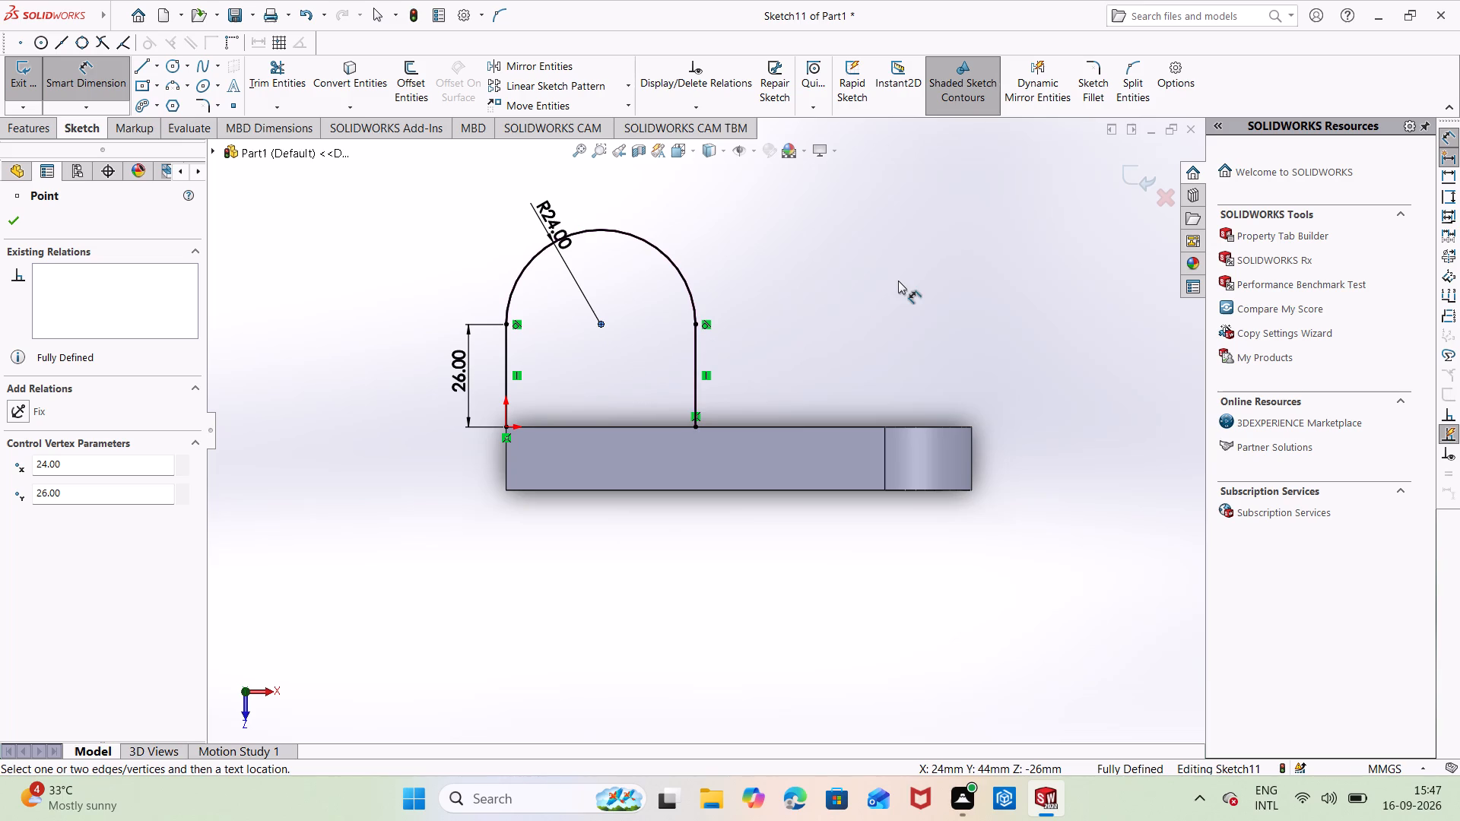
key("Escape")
Sketch a circle of about 17.5 mm radius inside the arch, centred just beside the semicircle's centre.
right_click_drag(888, 296, 989, 332)
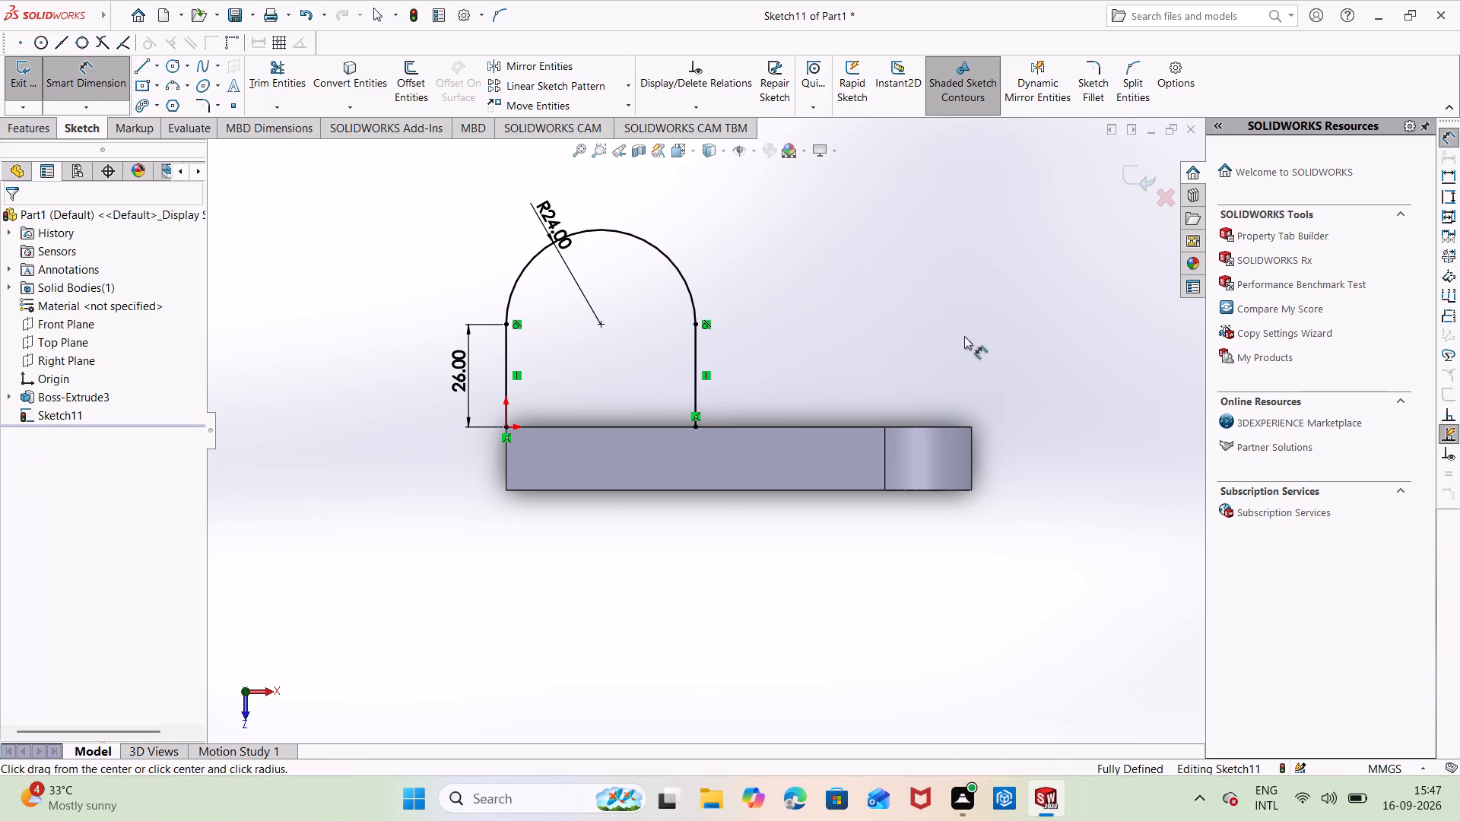
left_click(593, 323)
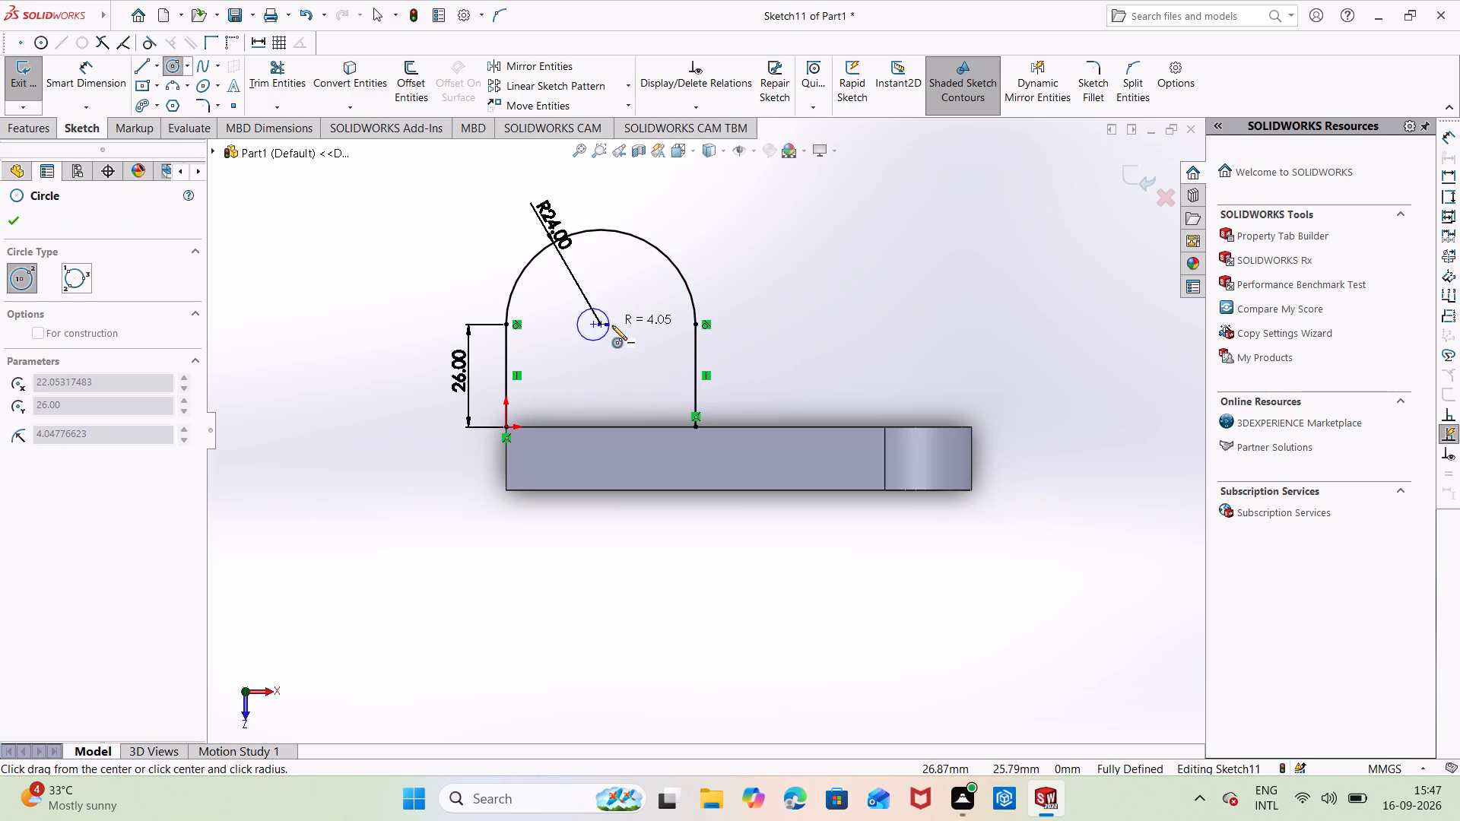
left_click(656, 353)
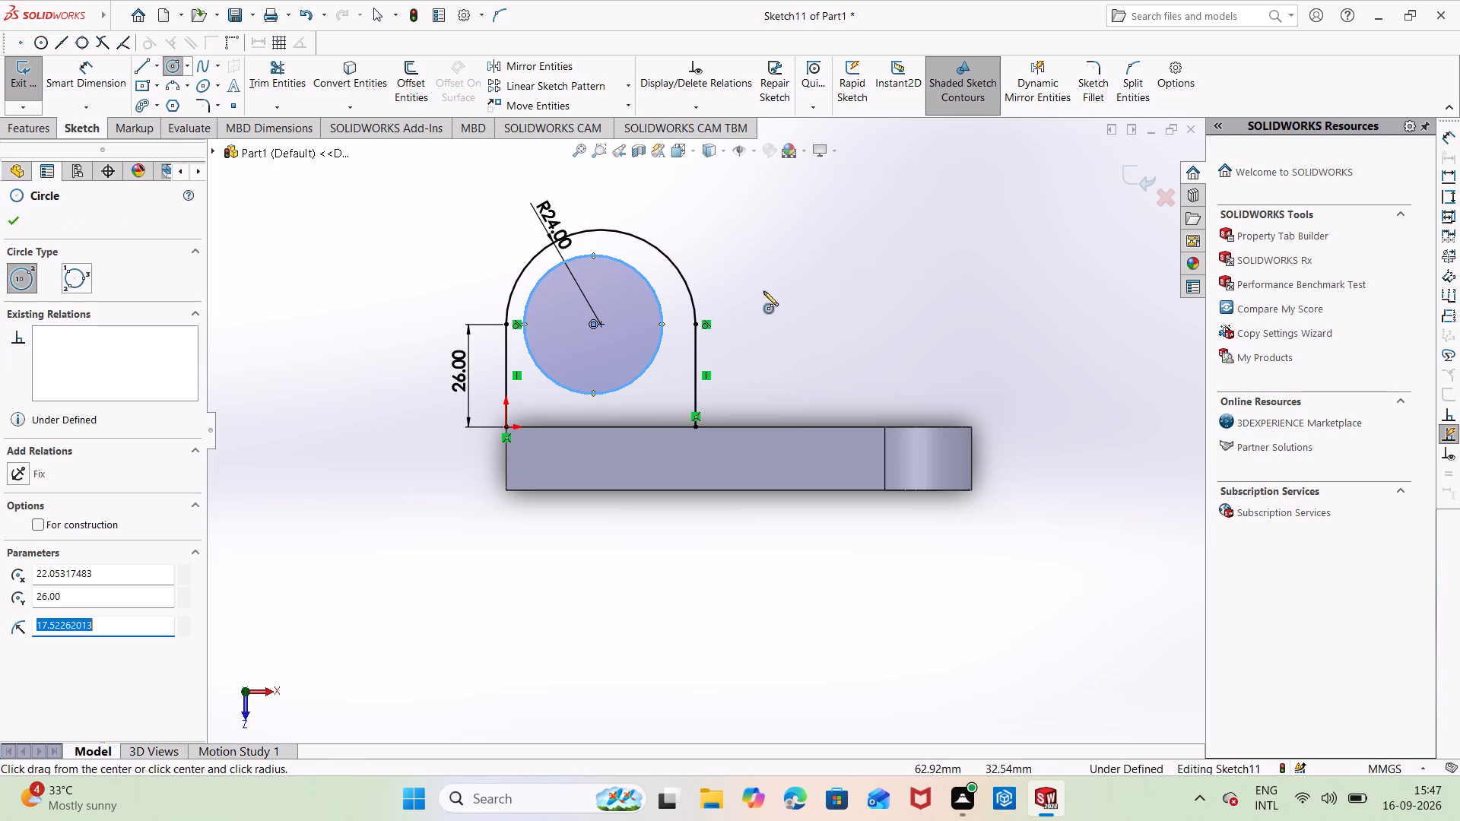
key("Escape")
key("Escape")
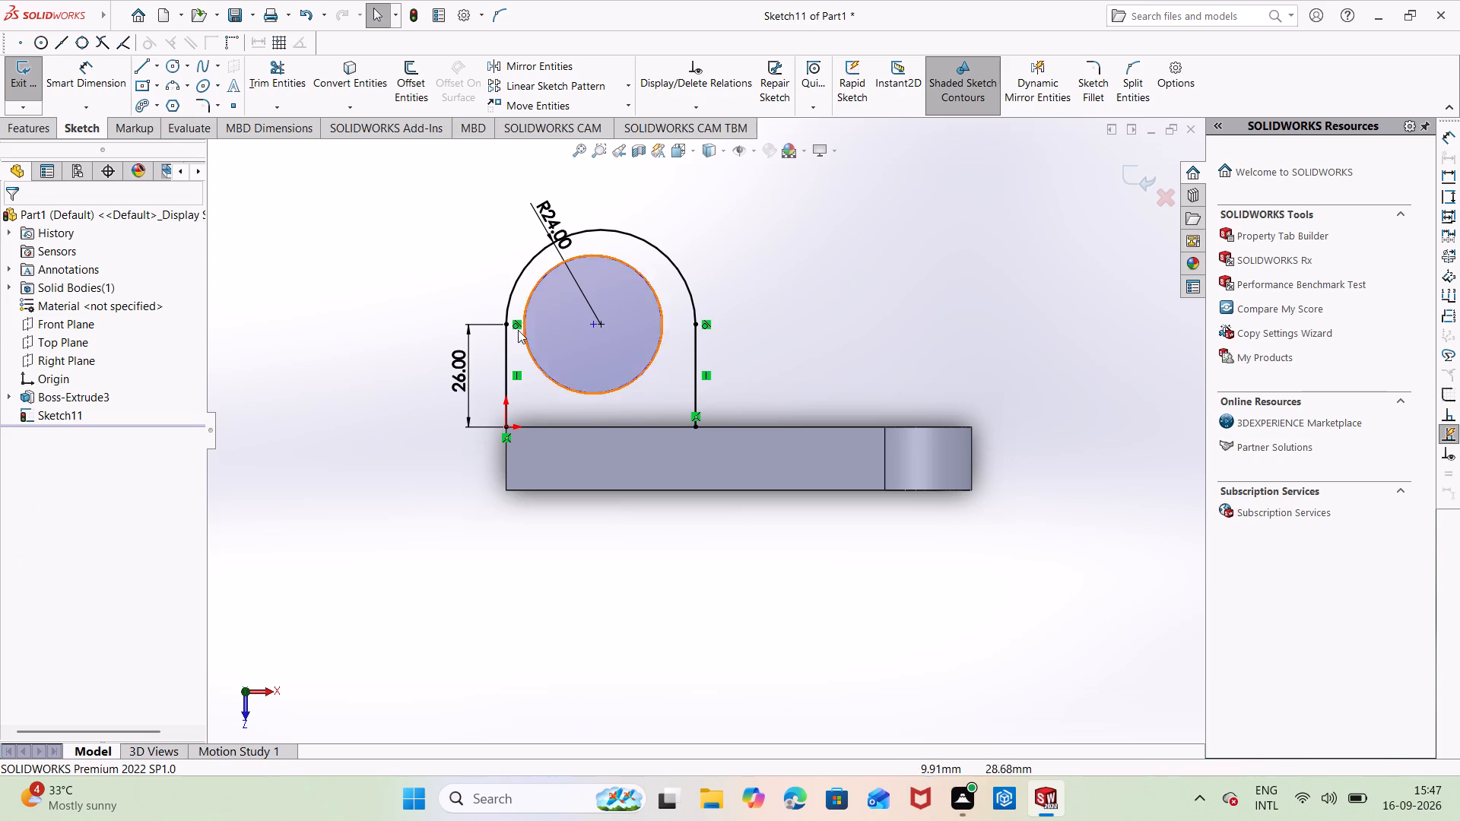
Add a coincident relation between the circle's centre and the centre of the arch's semicircle.
left_click(592, 322)
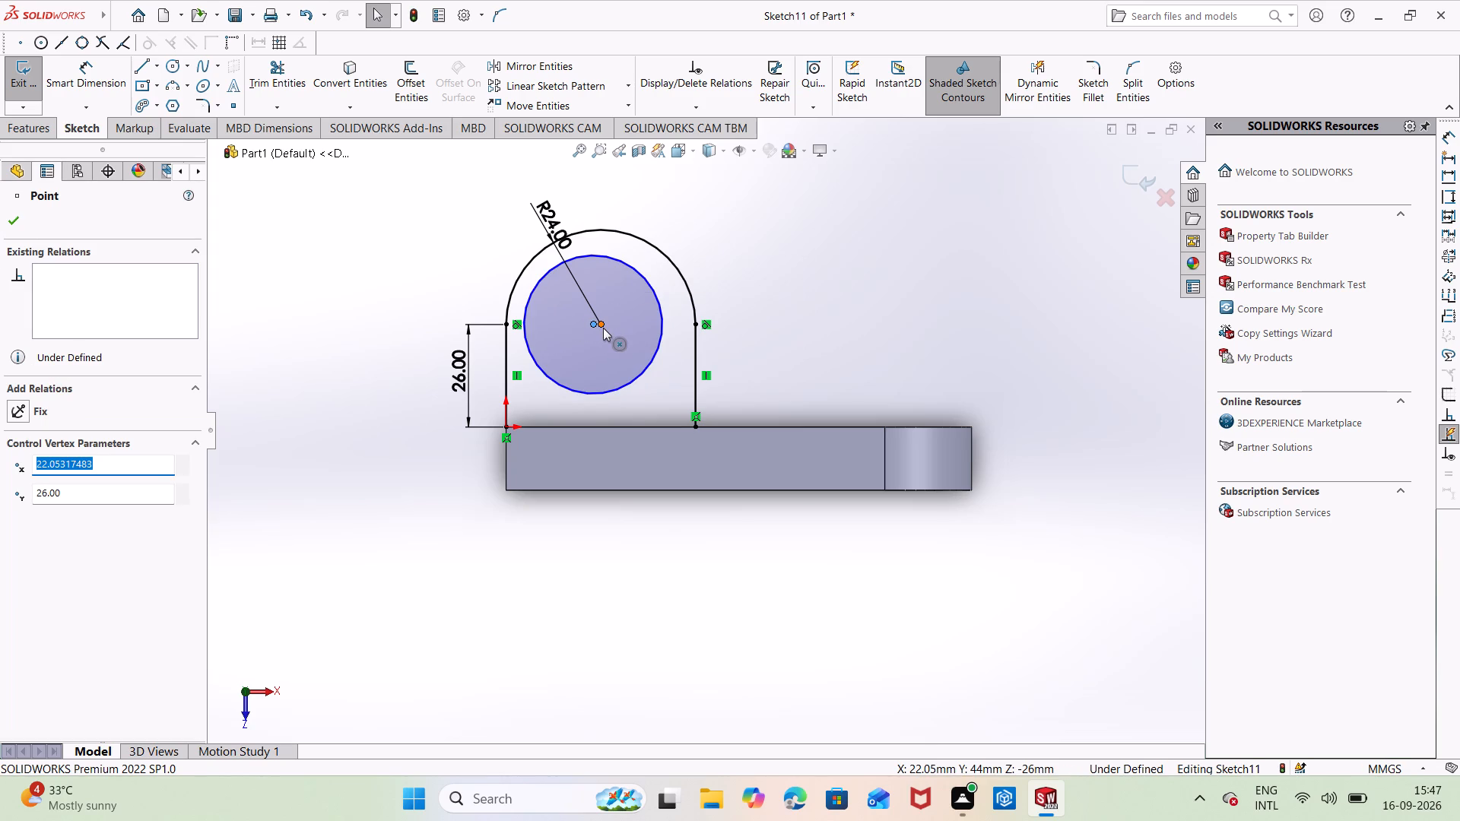
left_click(603, 328, "ctrl")
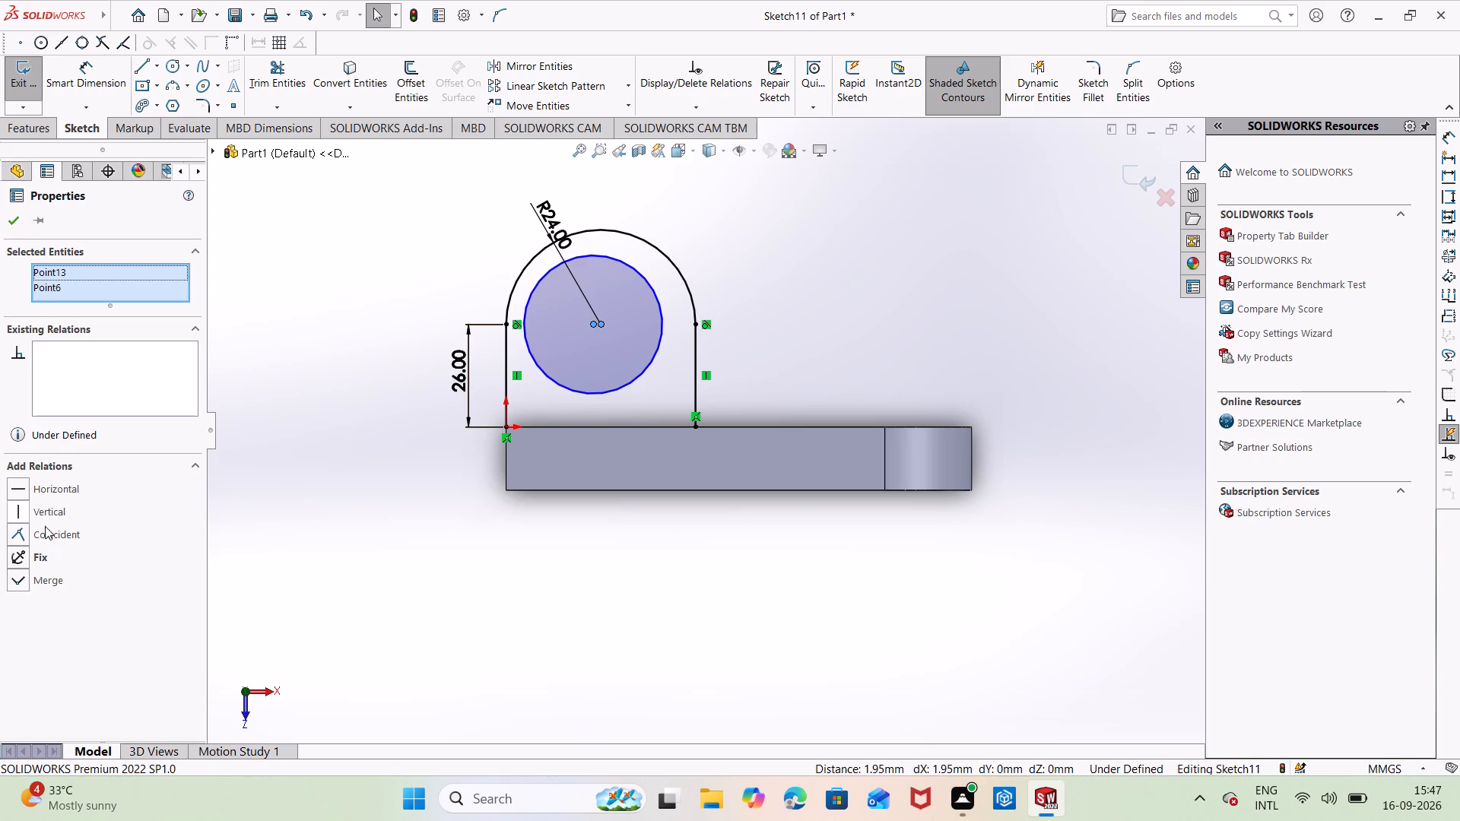
left_click(51, 534)
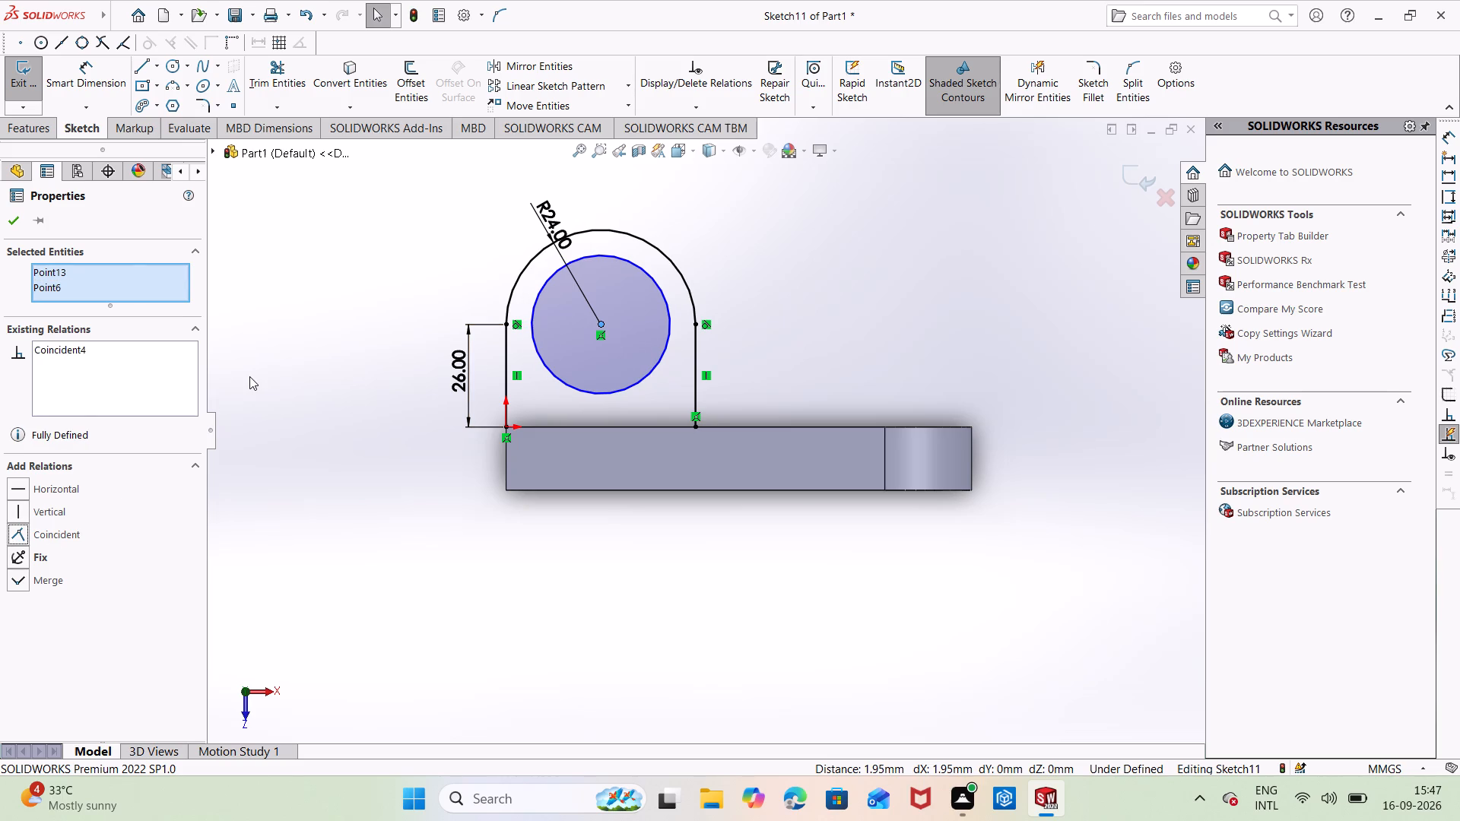
left_click(249, 376)
Dimension the circle inside the arch to a diameter of 20 mm.
right_click_drag(845, 282, 909, 227)
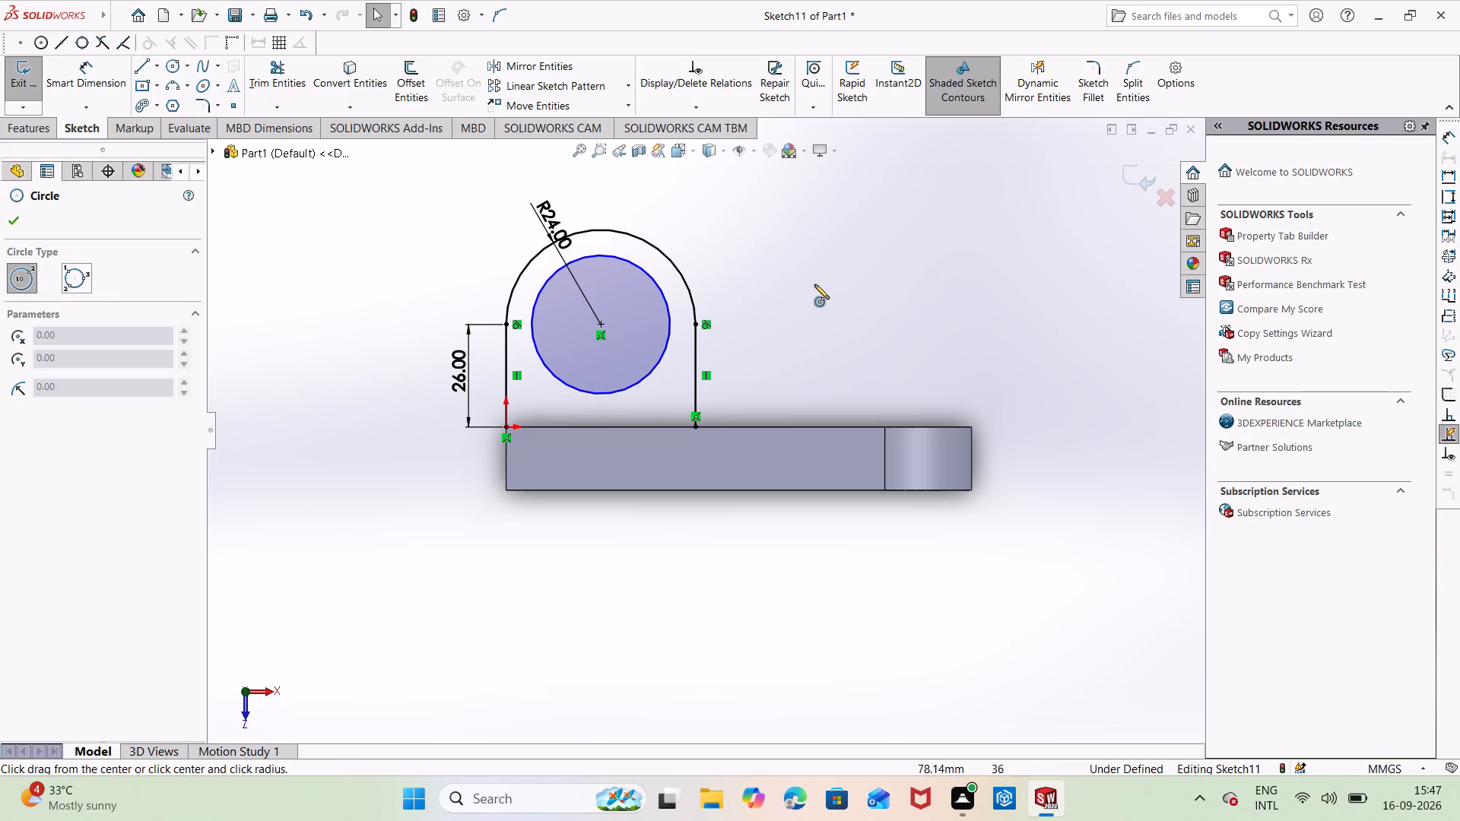
right_click_drag(819, 286, 838, 204)
left_click(659, 353)
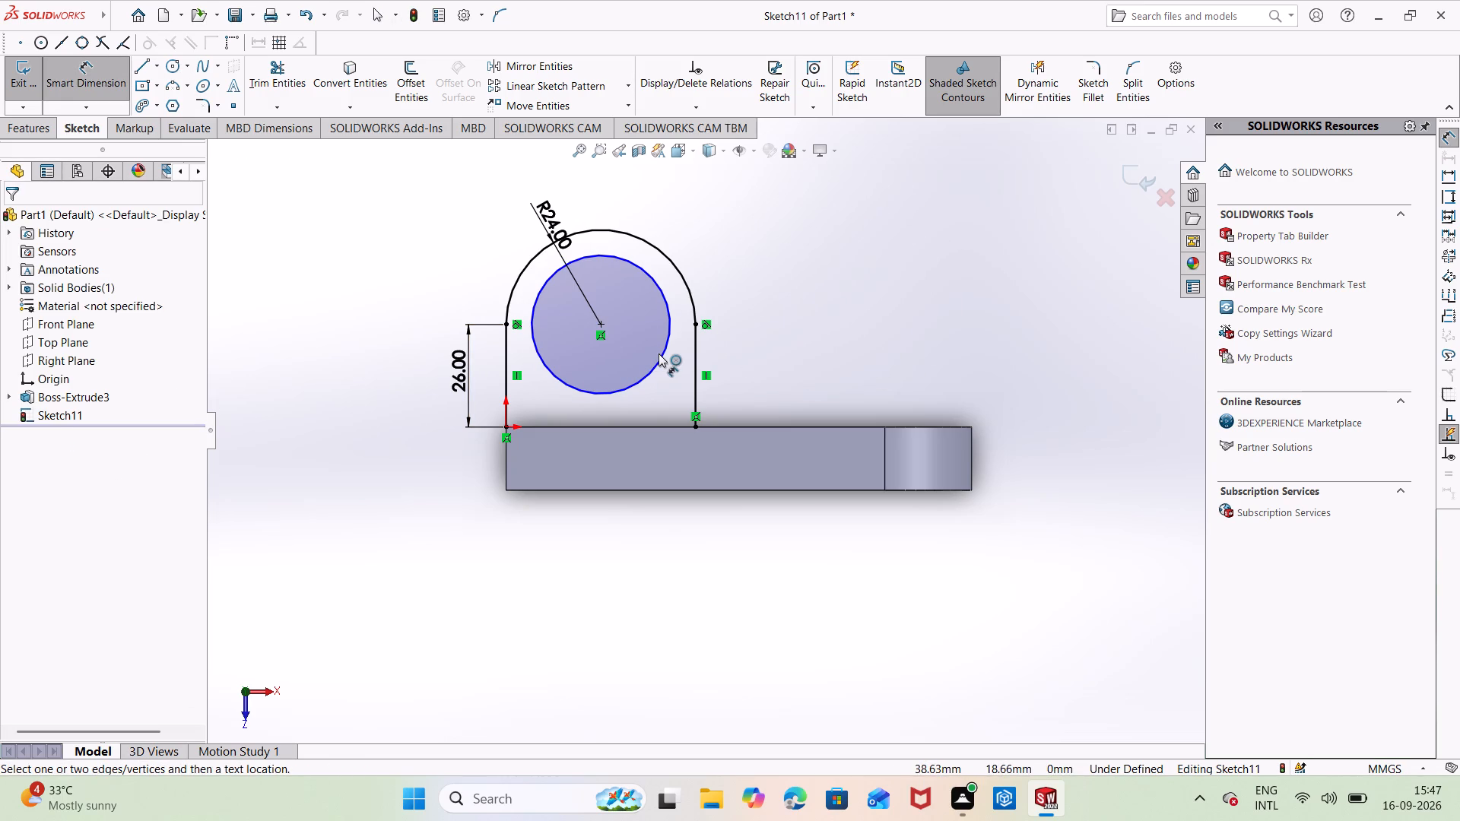
left_click(778, 304)
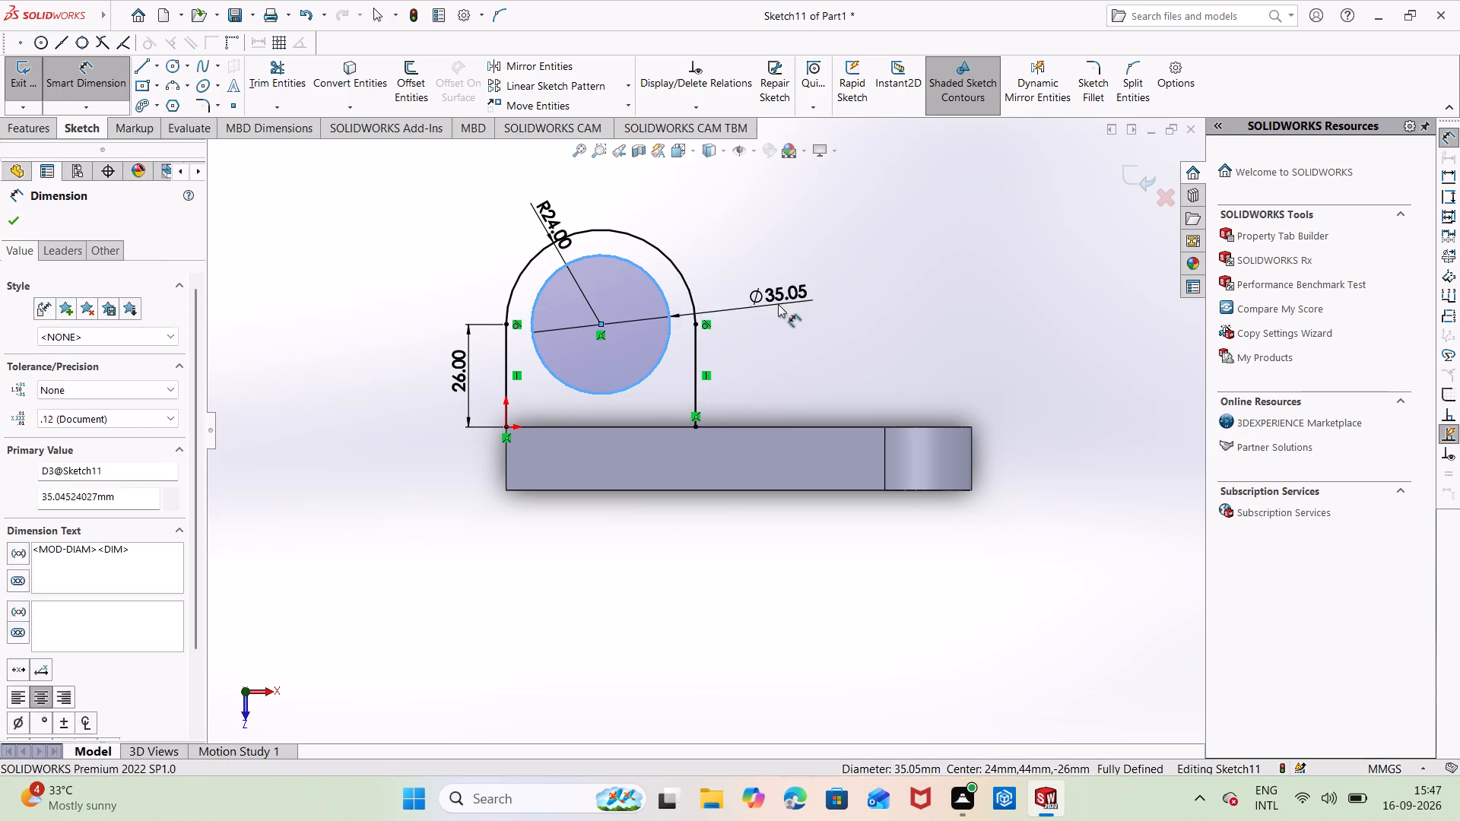
key("BackSpace")
type("20")
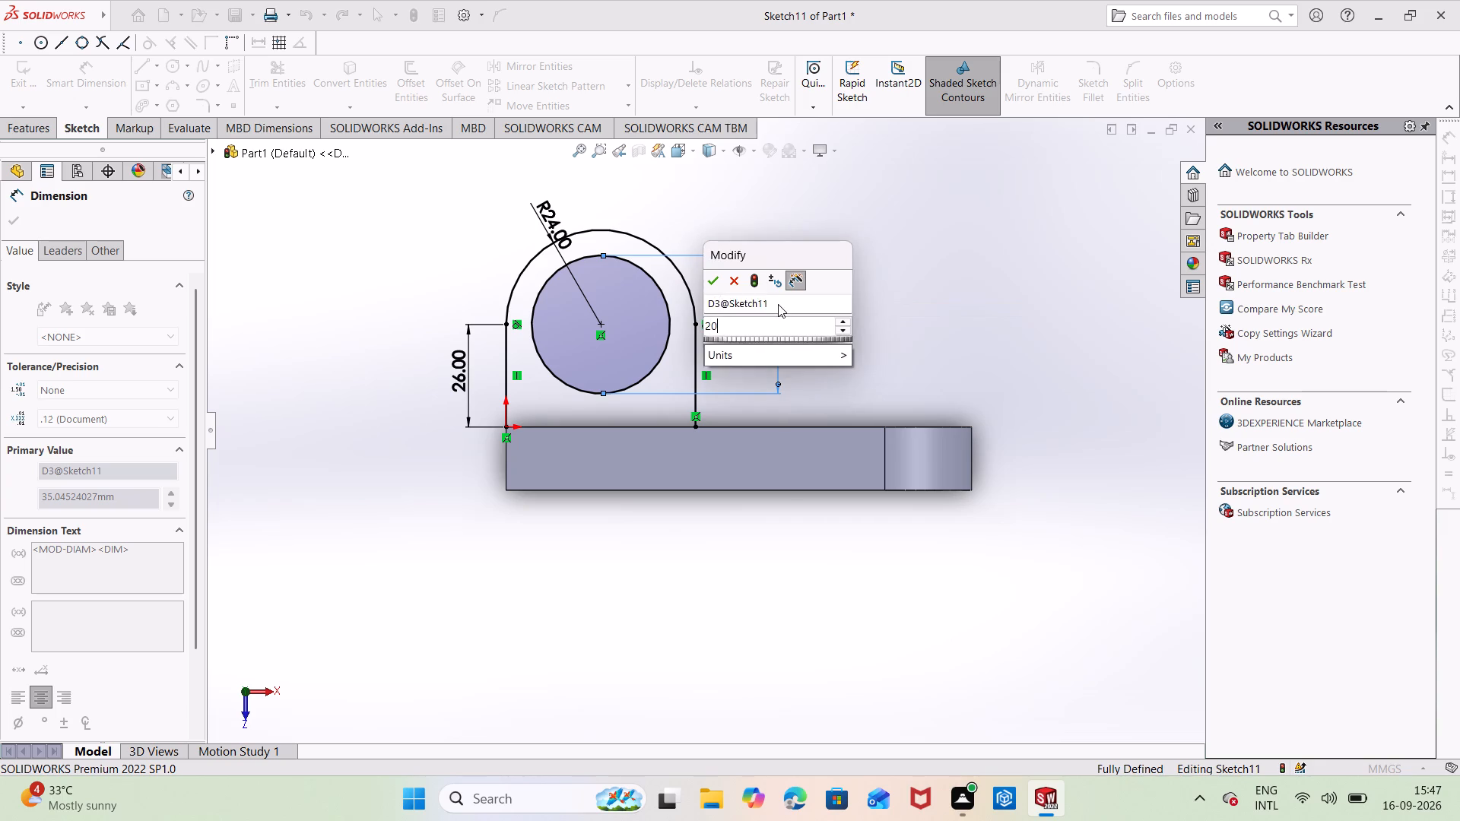
key("Return")
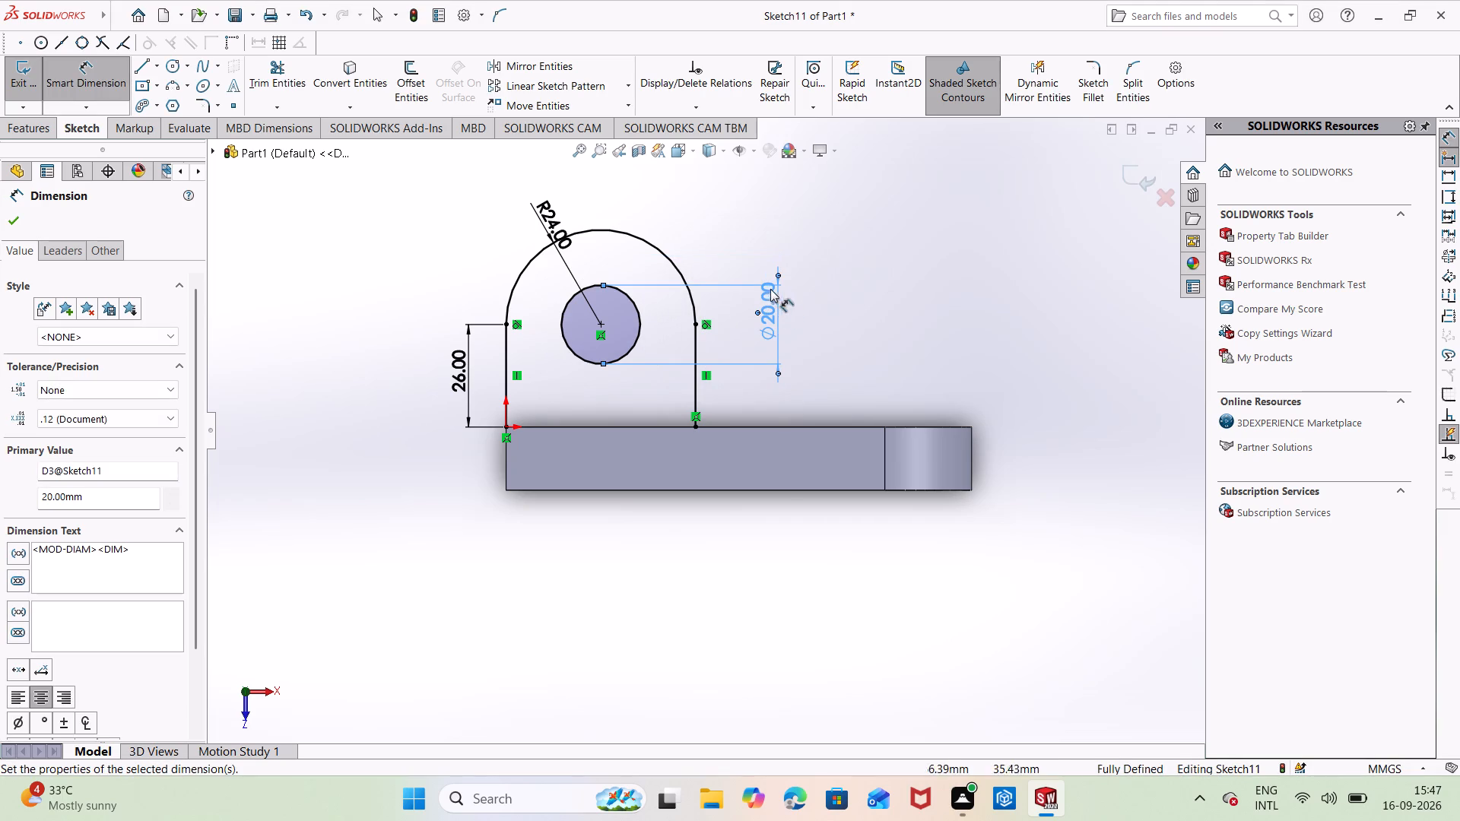
left_click(831, 284)
key("Escape")
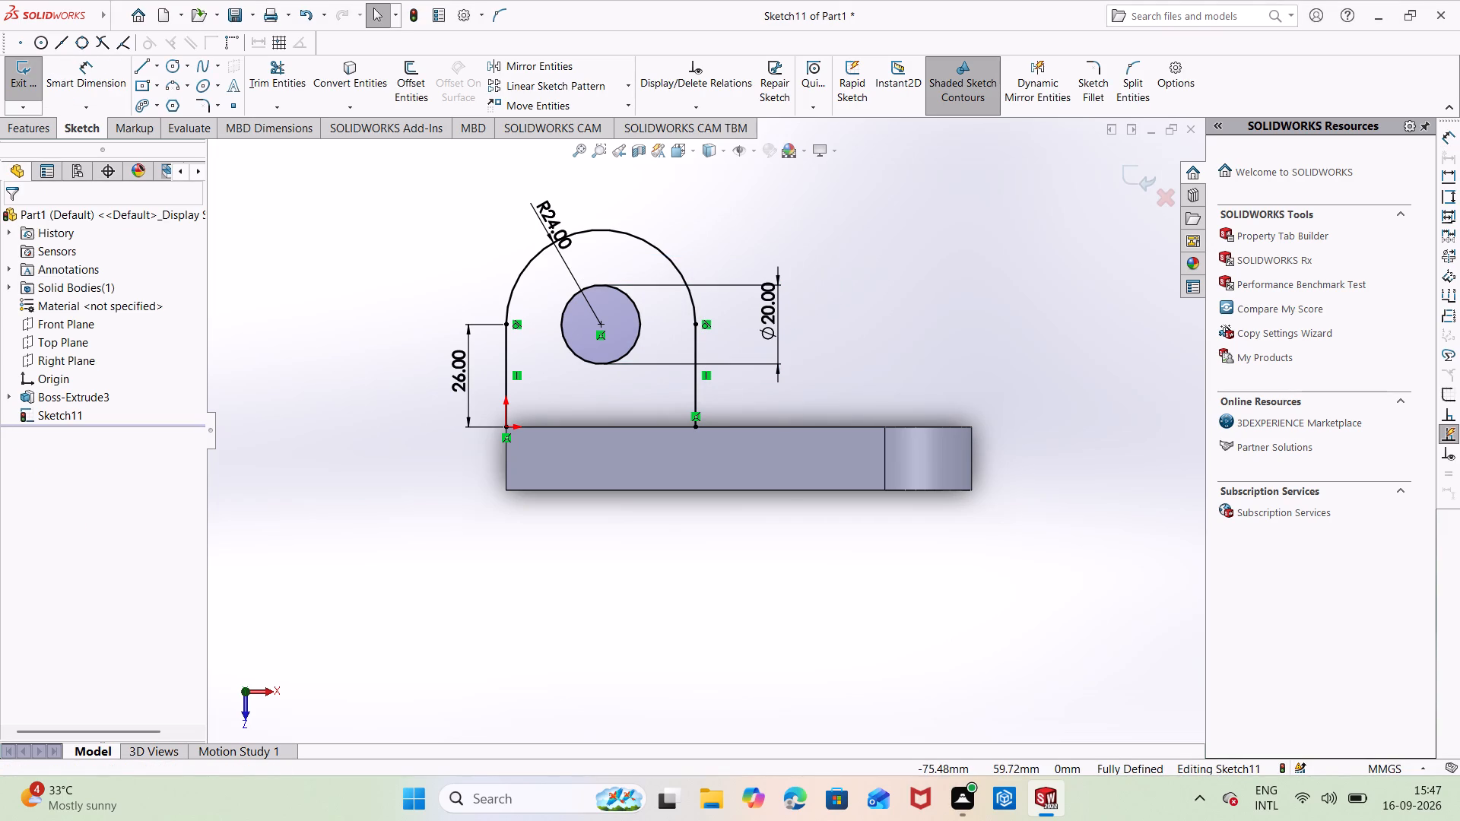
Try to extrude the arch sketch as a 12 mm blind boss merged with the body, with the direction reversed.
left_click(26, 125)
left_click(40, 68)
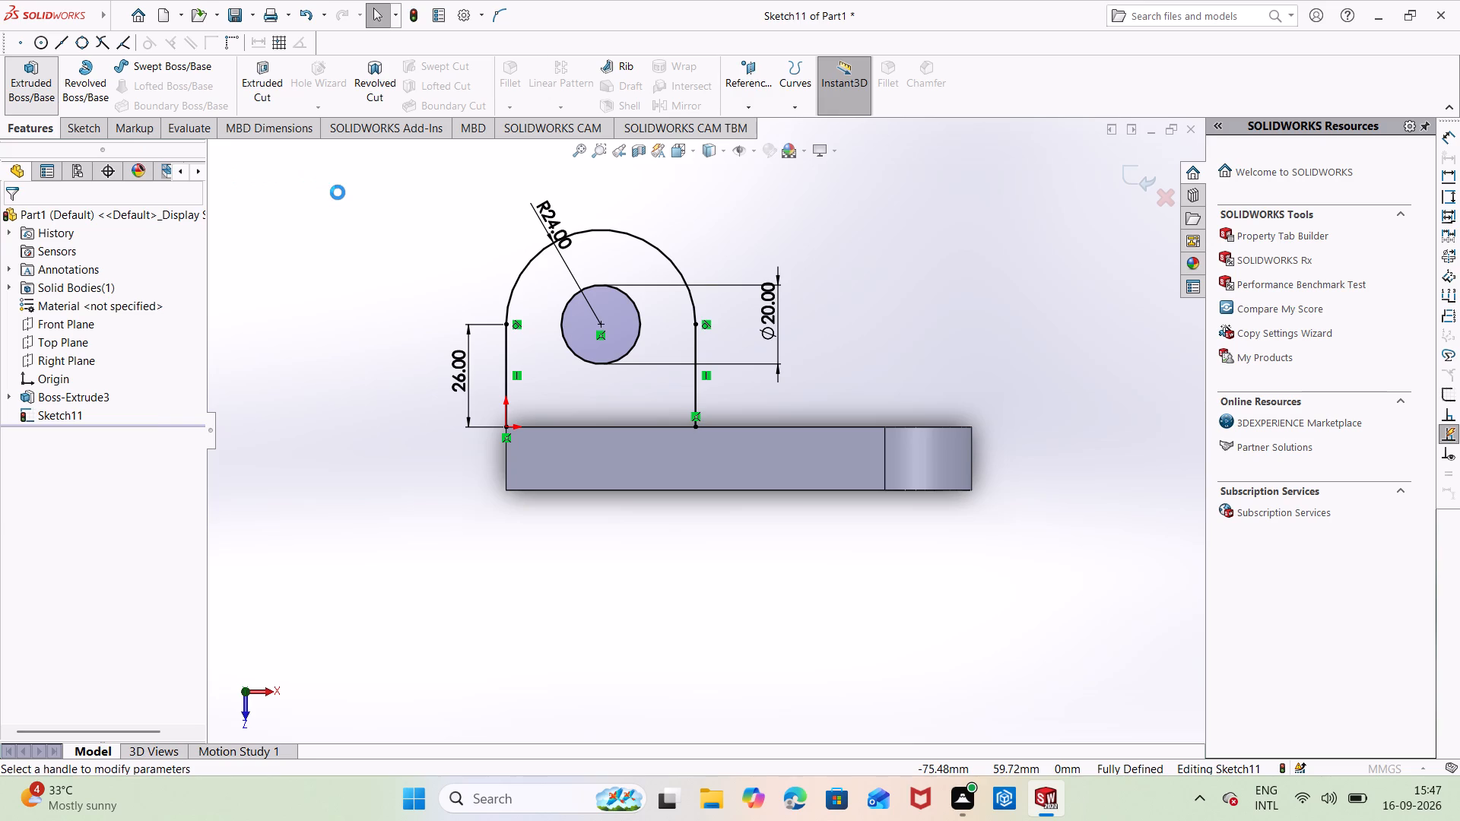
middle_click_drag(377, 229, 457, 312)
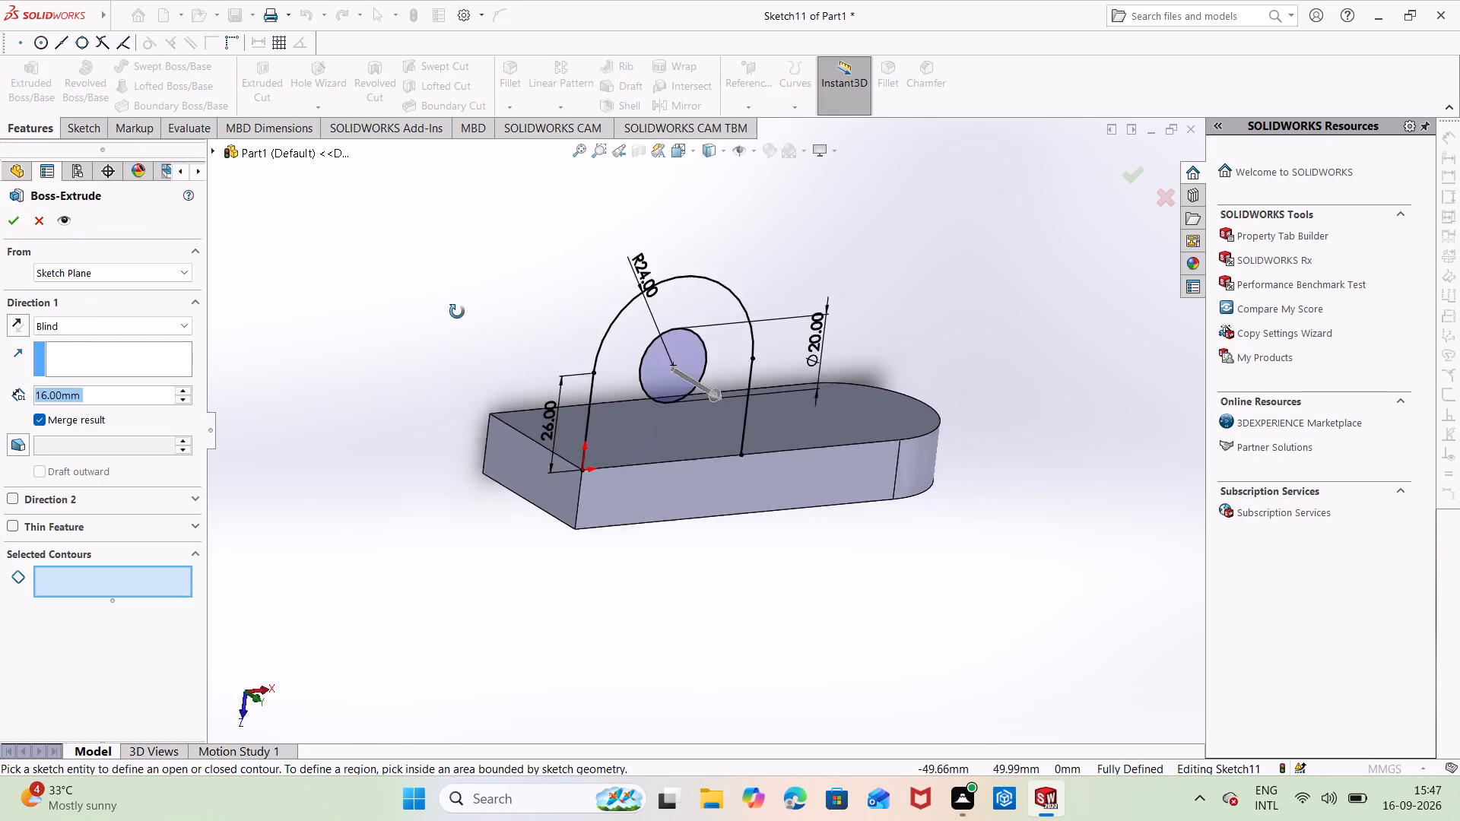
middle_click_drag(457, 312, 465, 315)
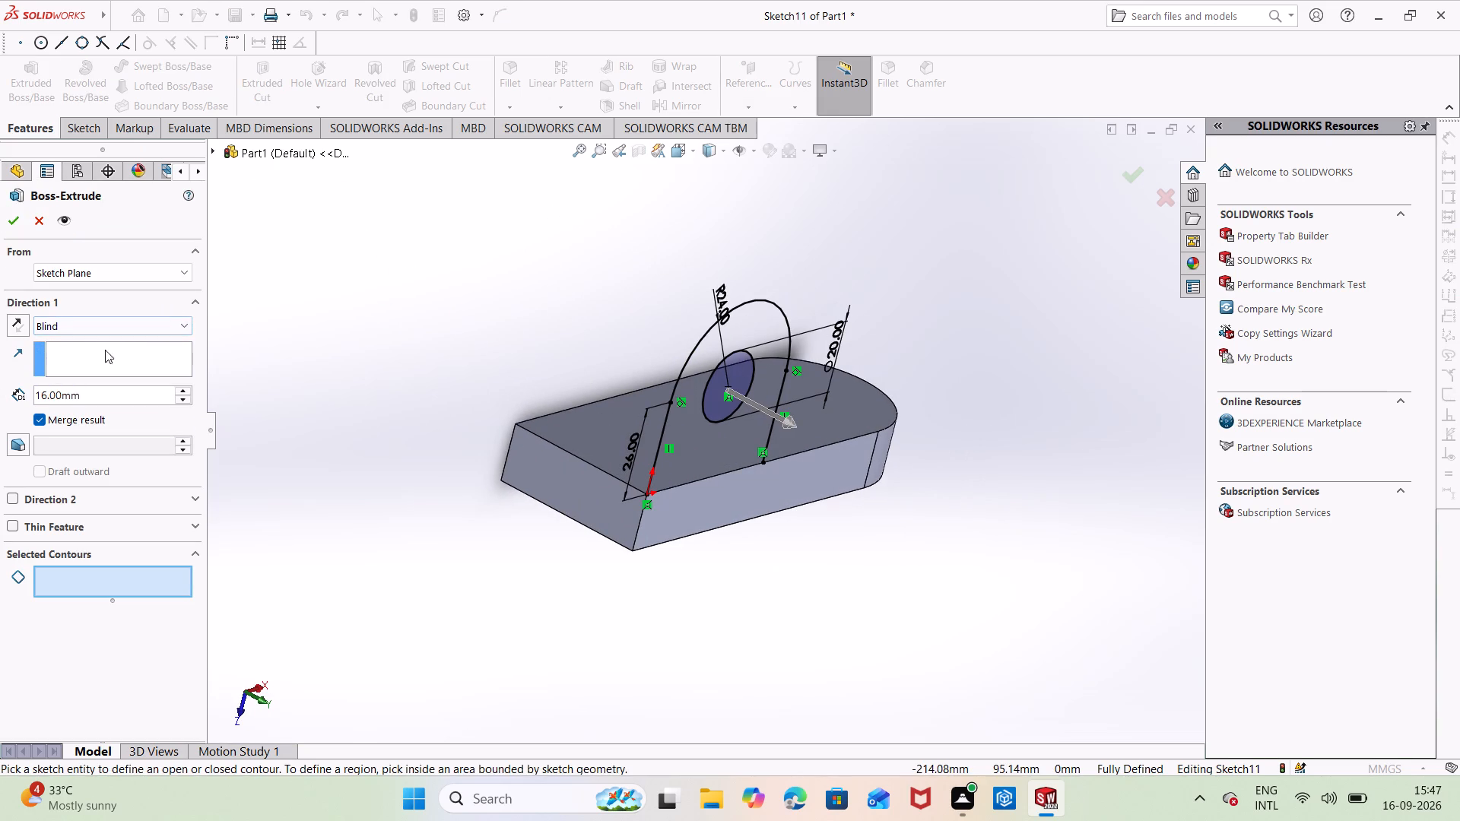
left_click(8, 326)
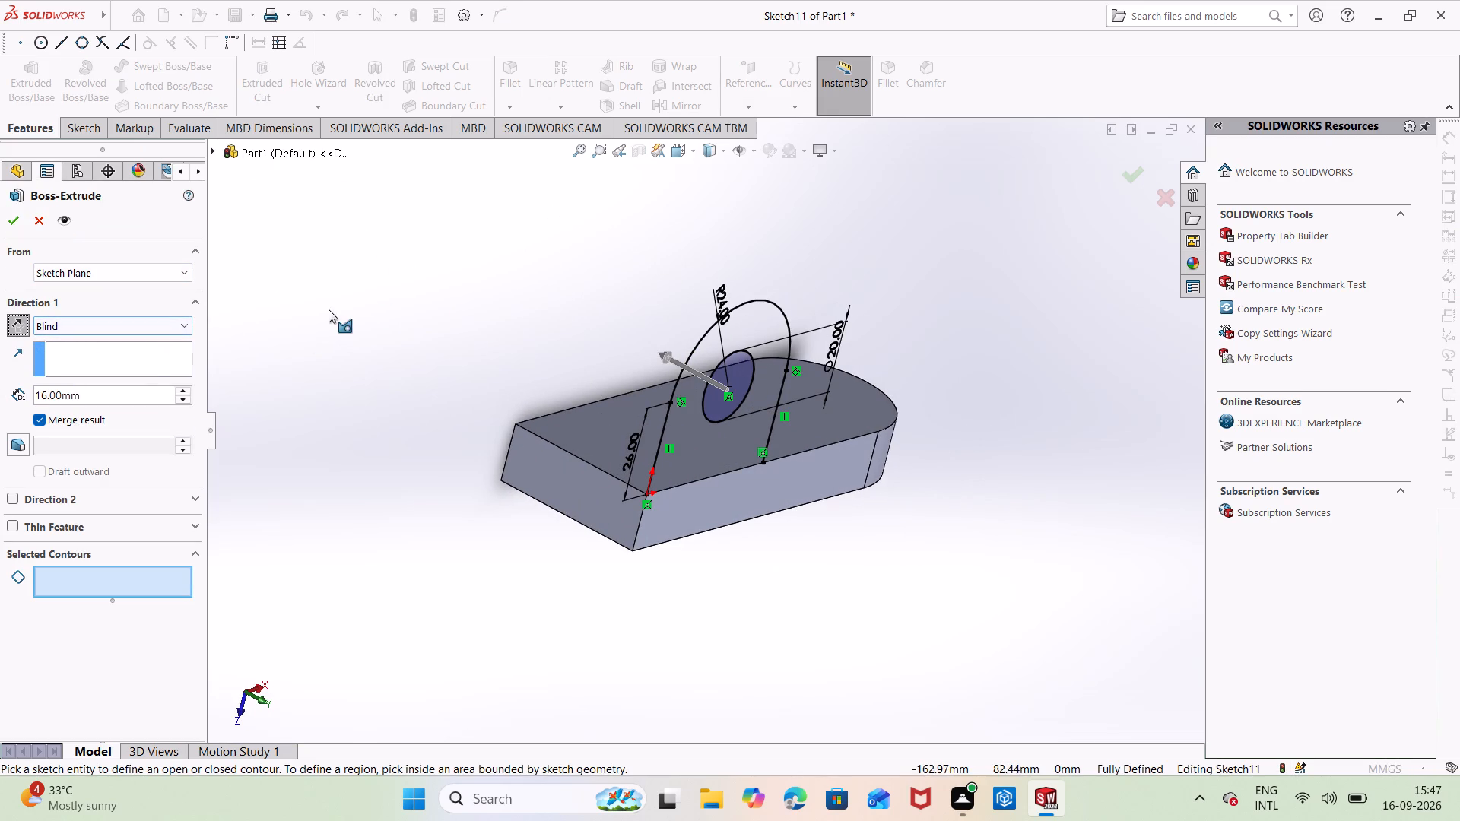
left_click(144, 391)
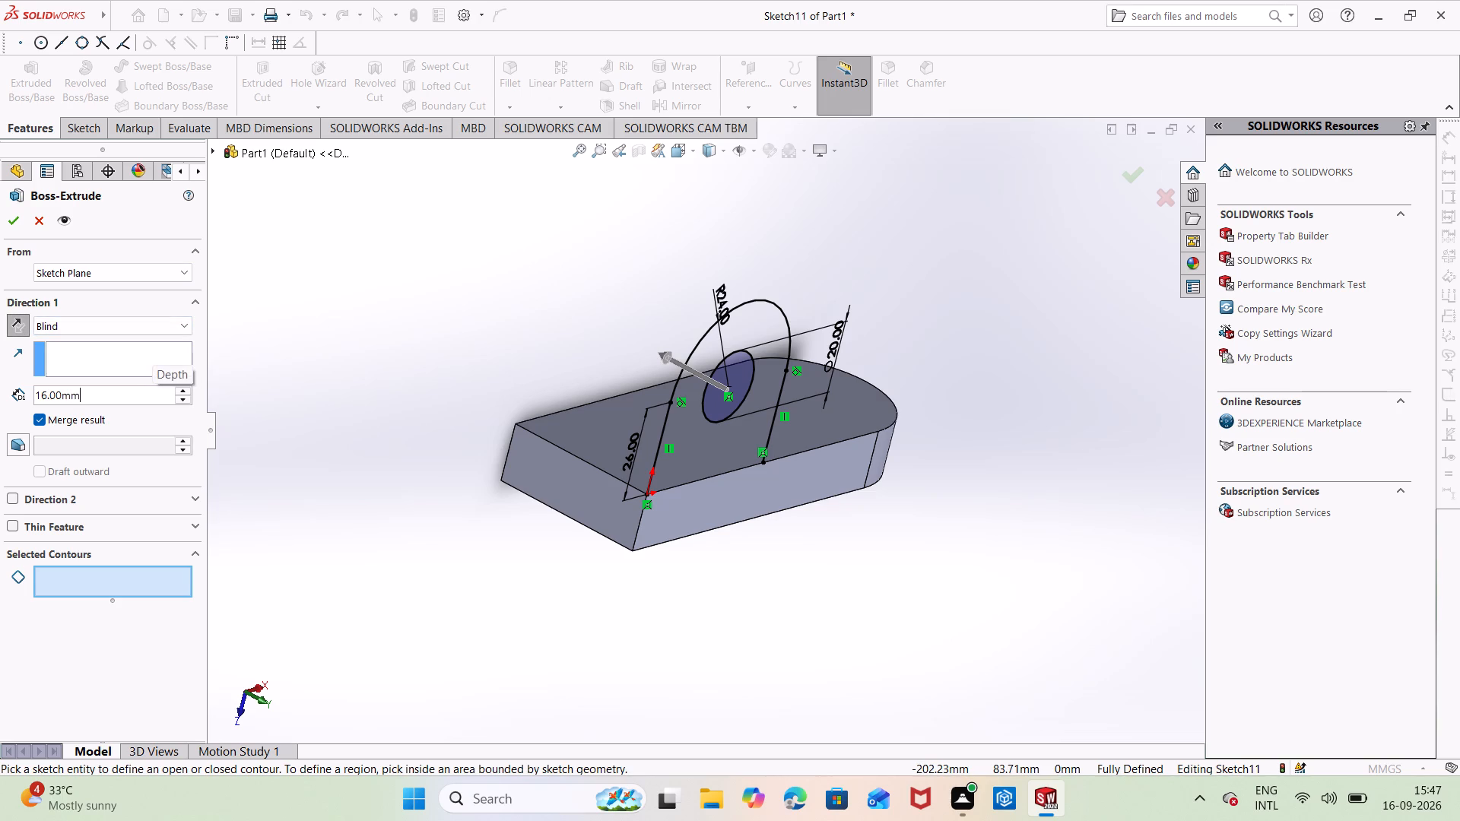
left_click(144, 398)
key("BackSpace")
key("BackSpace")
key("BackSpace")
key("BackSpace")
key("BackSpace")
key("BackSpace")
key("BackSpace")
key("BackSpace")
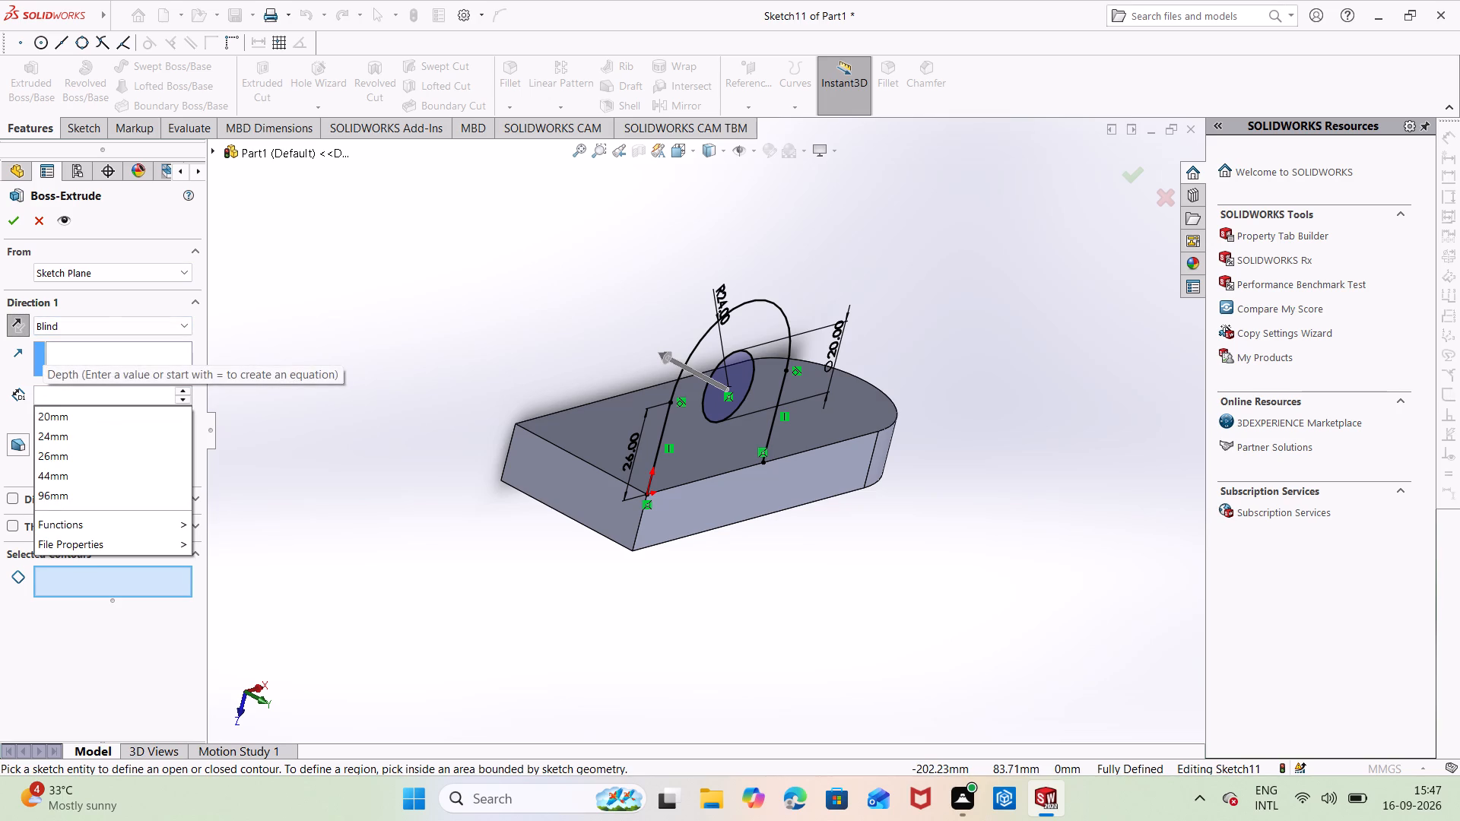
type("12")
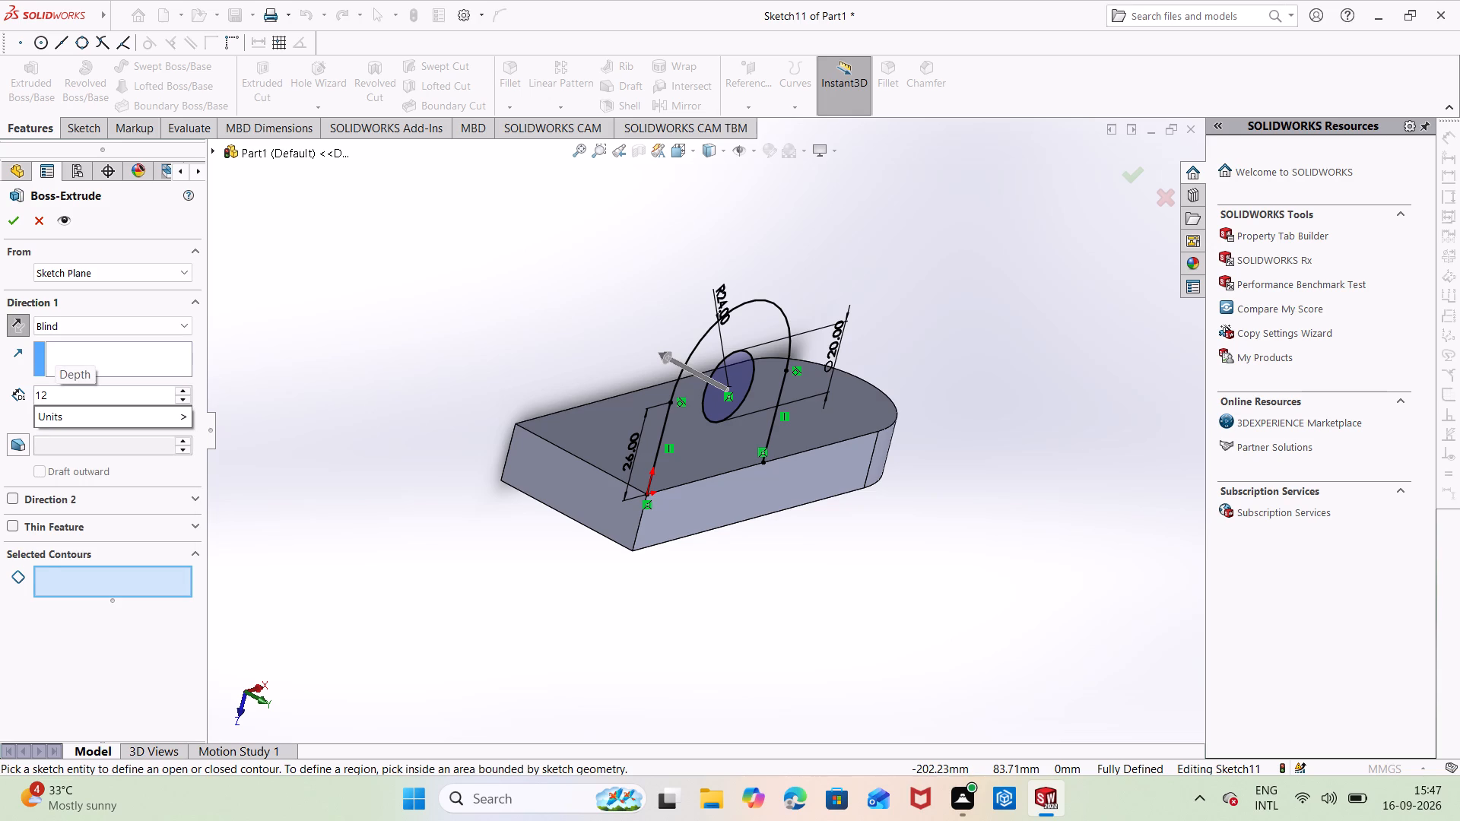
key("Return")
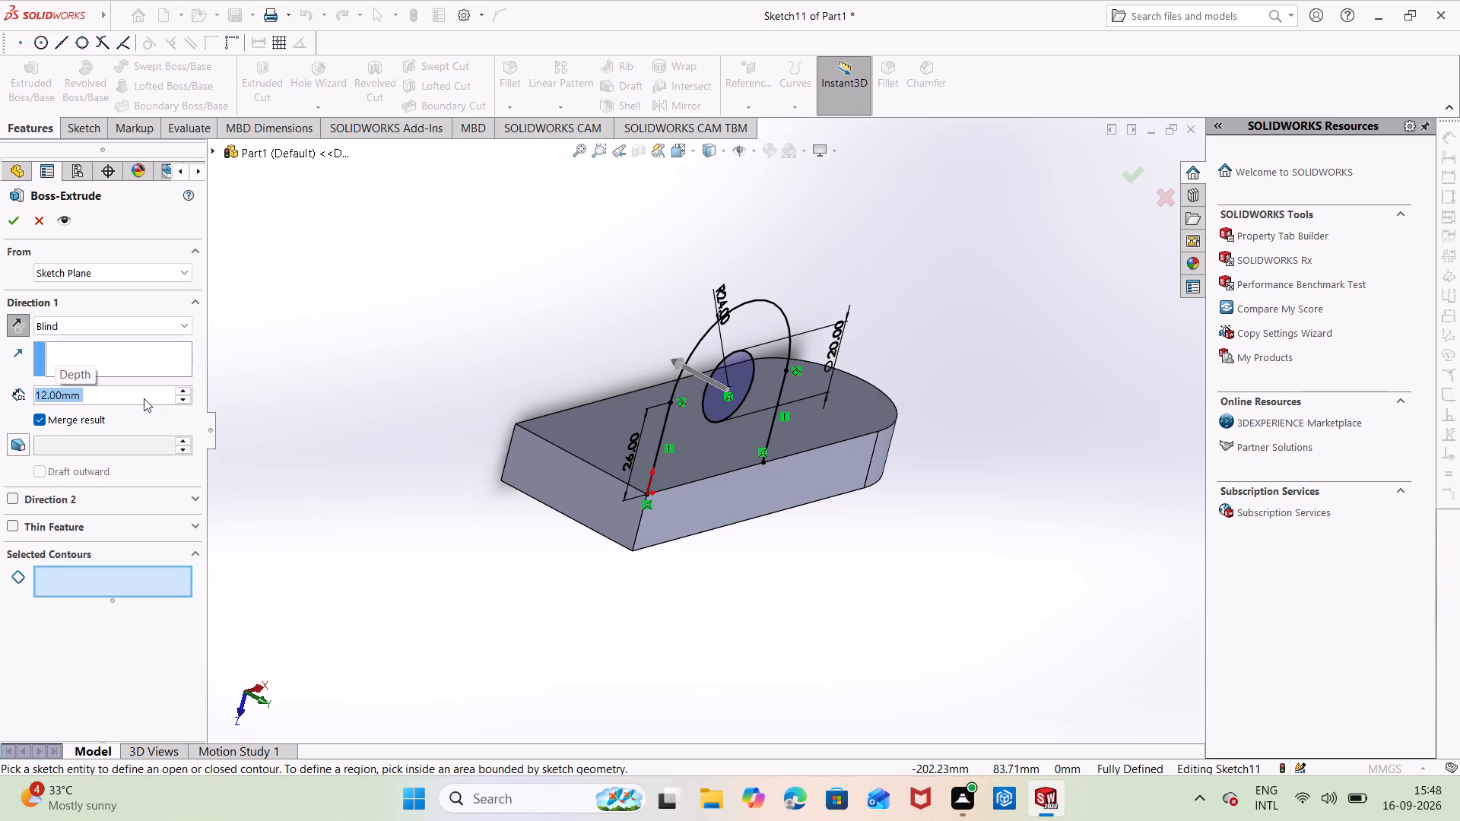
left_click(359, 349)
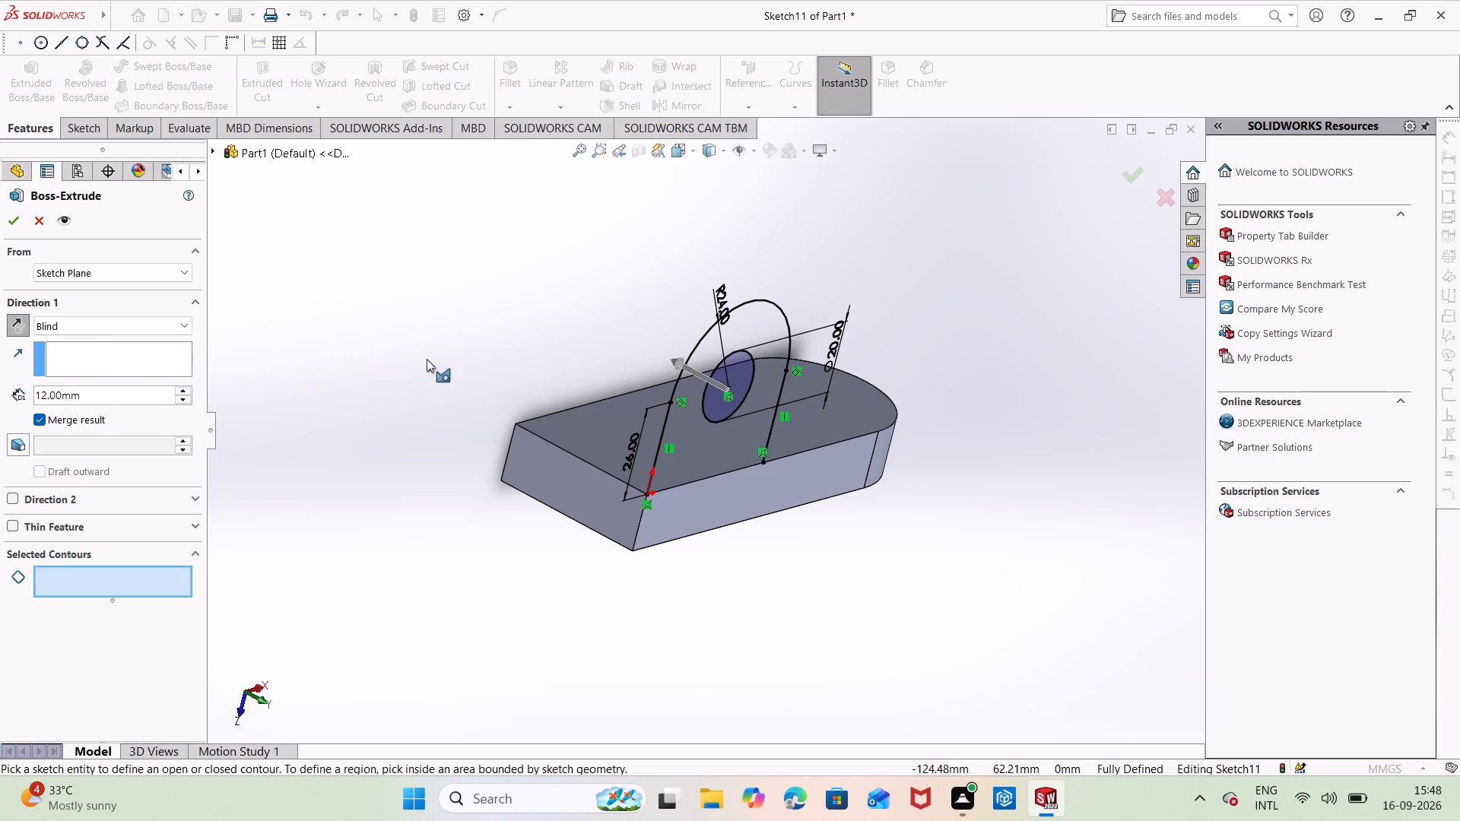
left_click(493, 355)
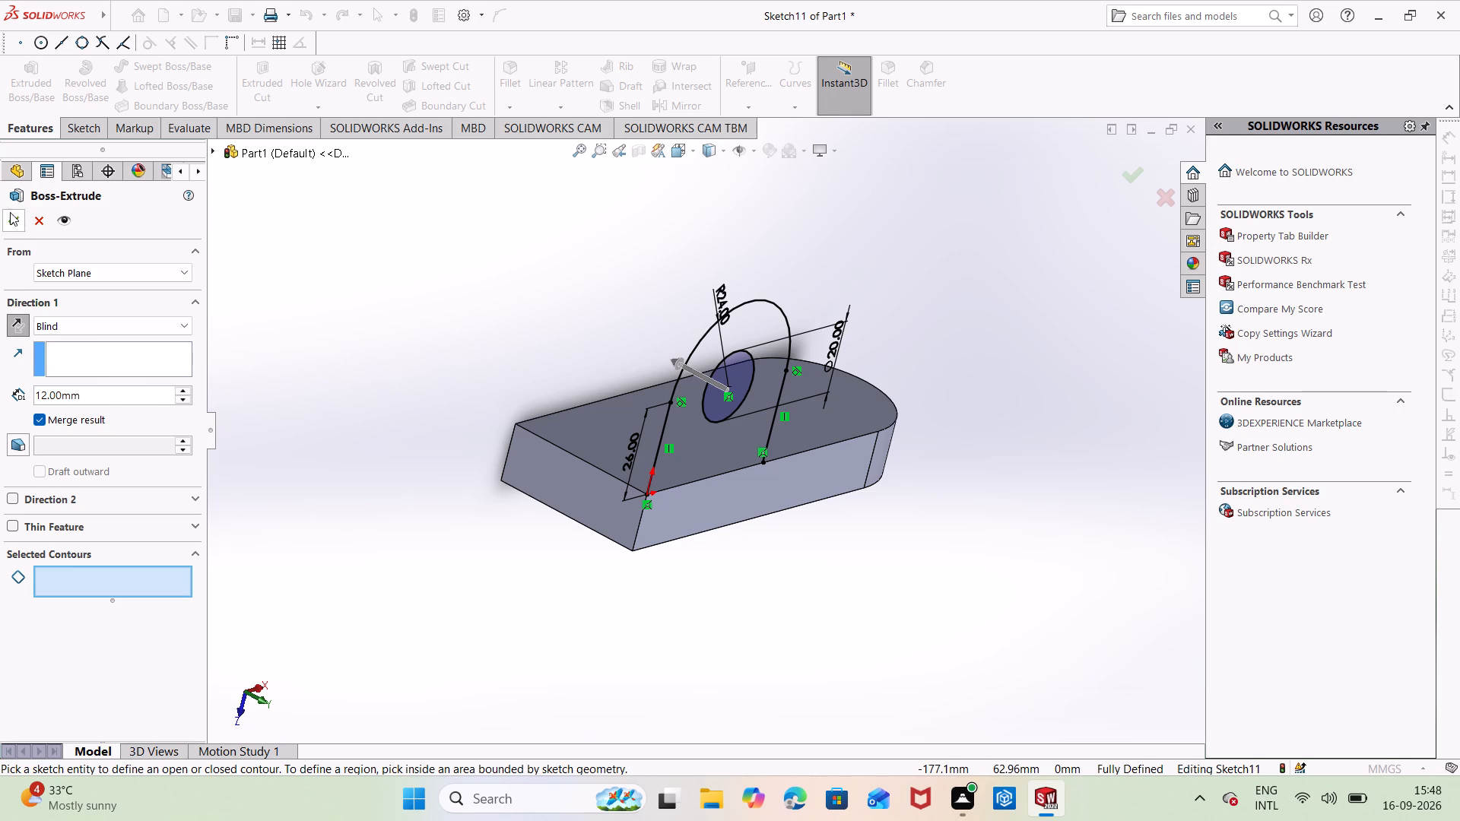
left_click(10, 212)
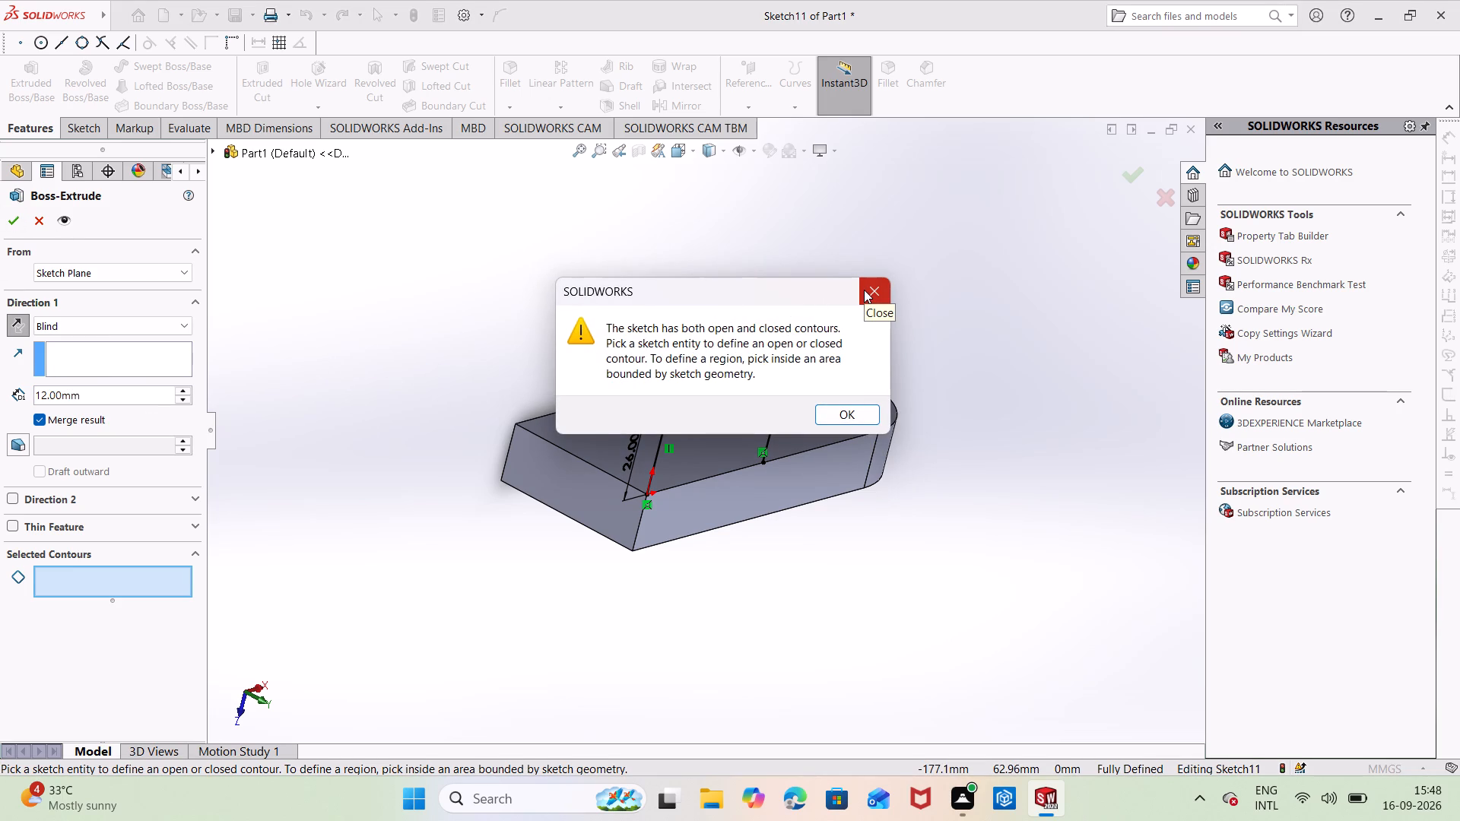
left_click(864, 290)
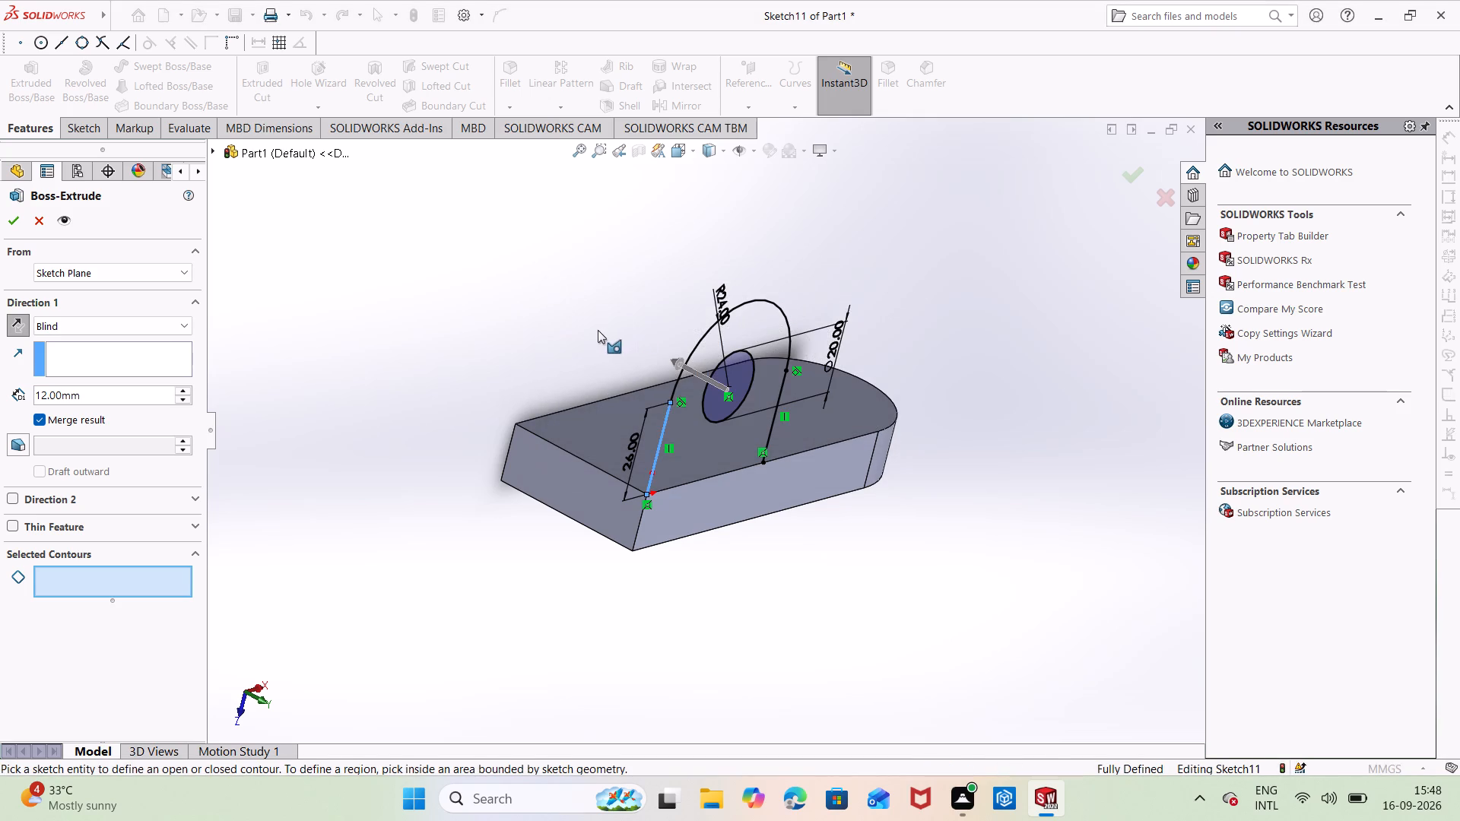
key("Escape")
Undo the last diameter change of the circle inside the arch.
key("ctrl+z")
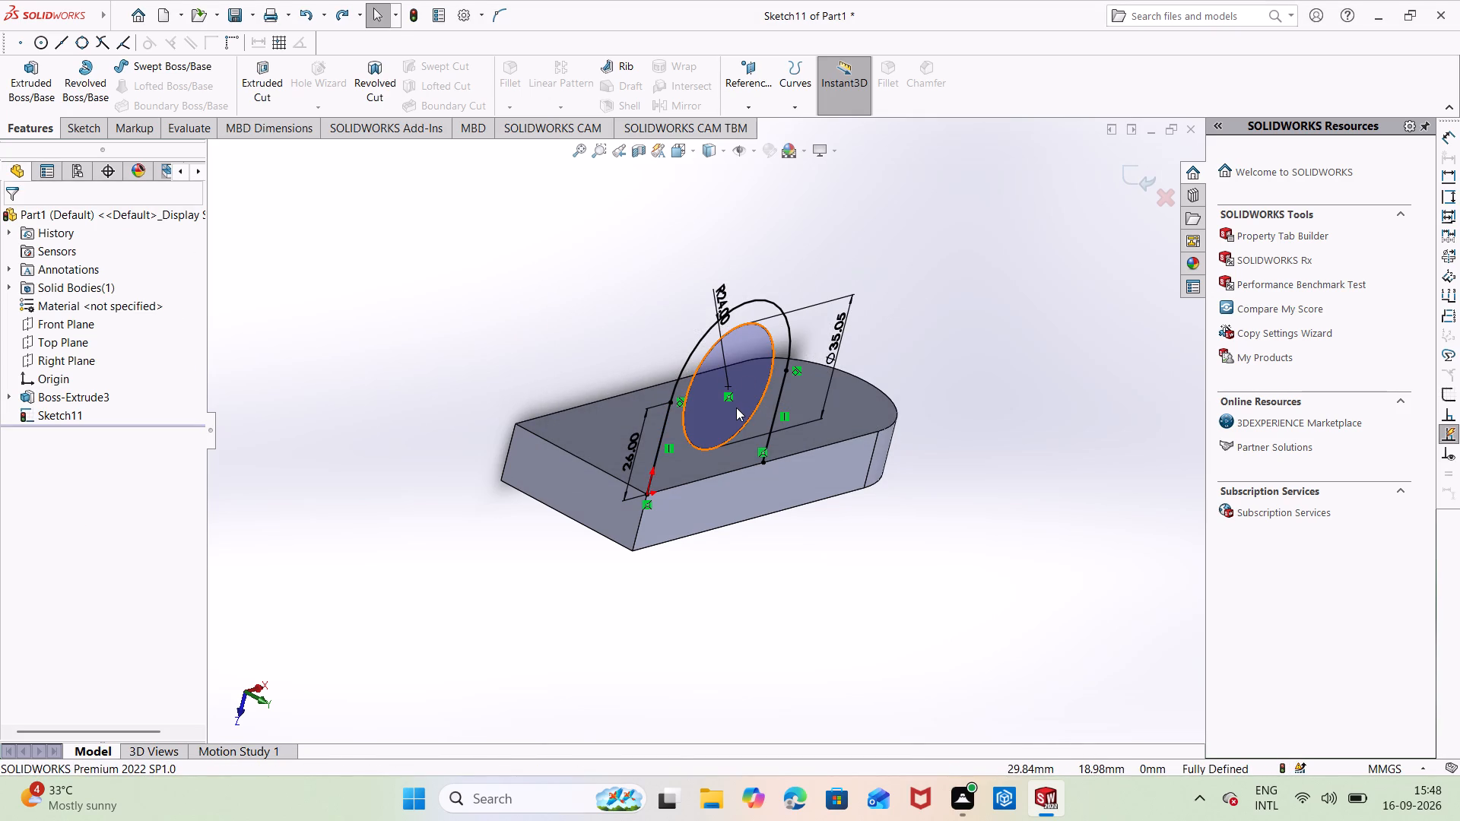
Set the diameter of the circle inside the arch to 20 mm.
key("ctrl+8")
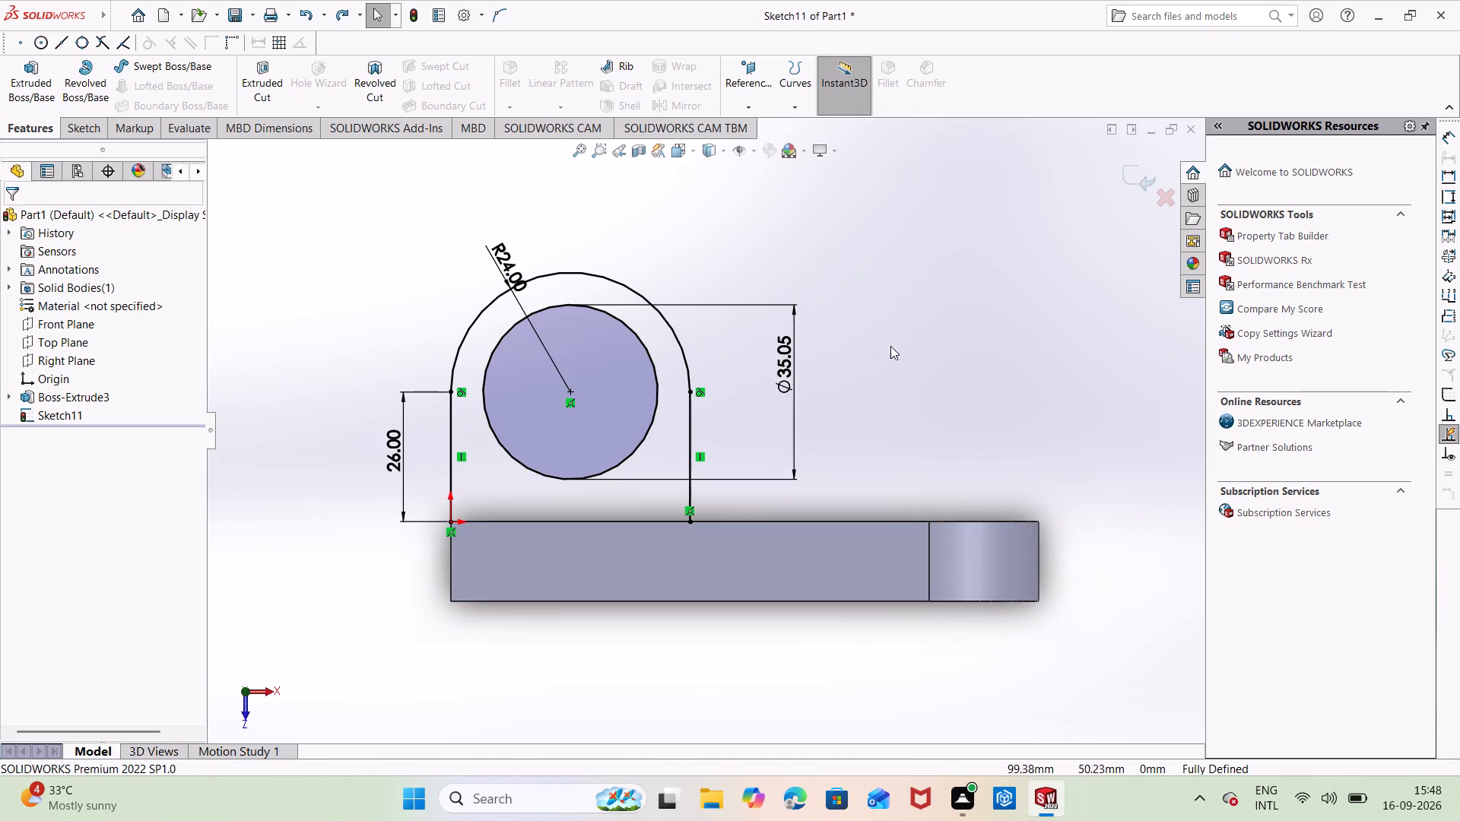
double_click(772, 368)
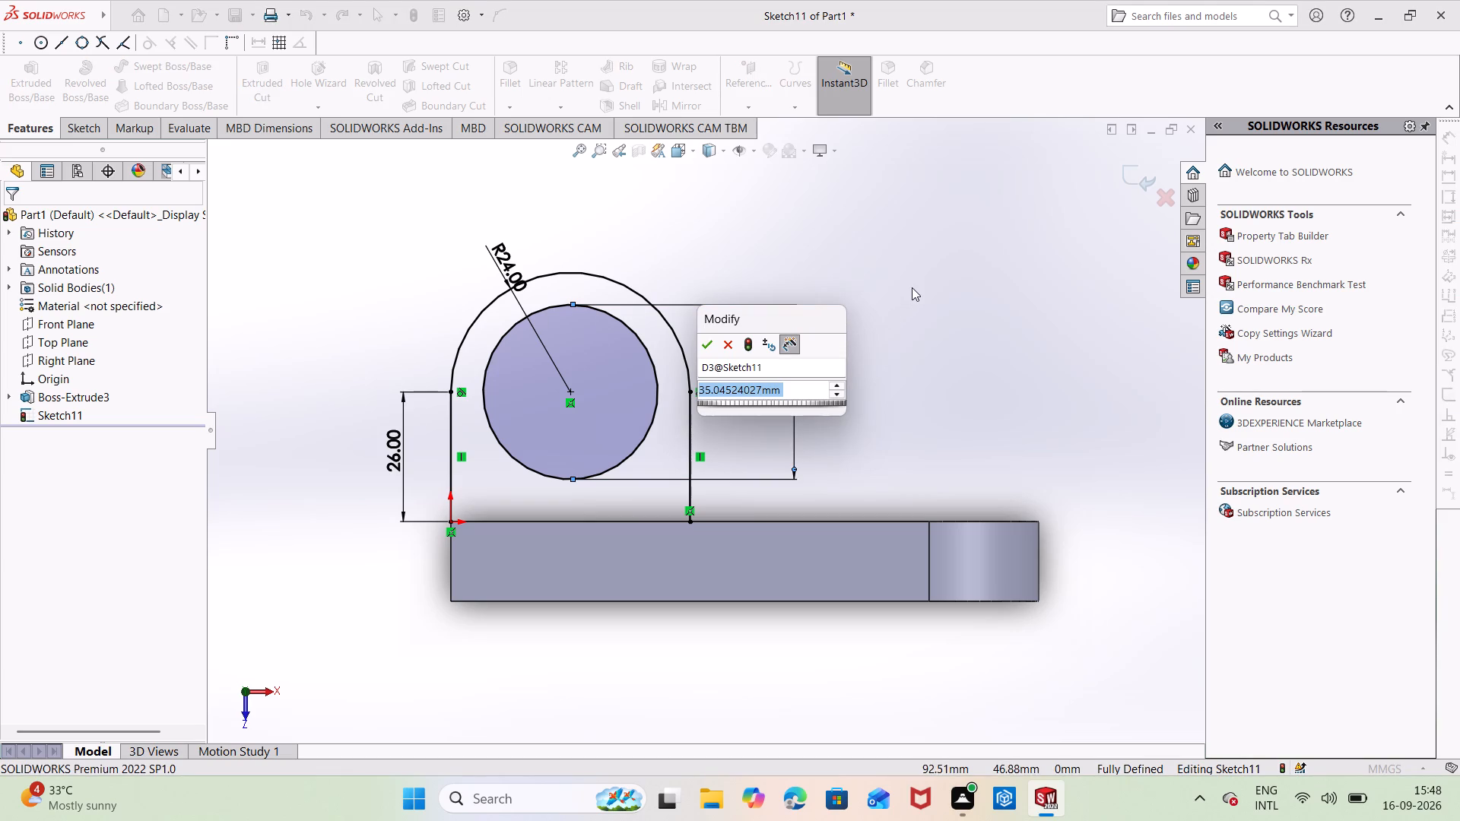
key("BackSpace")
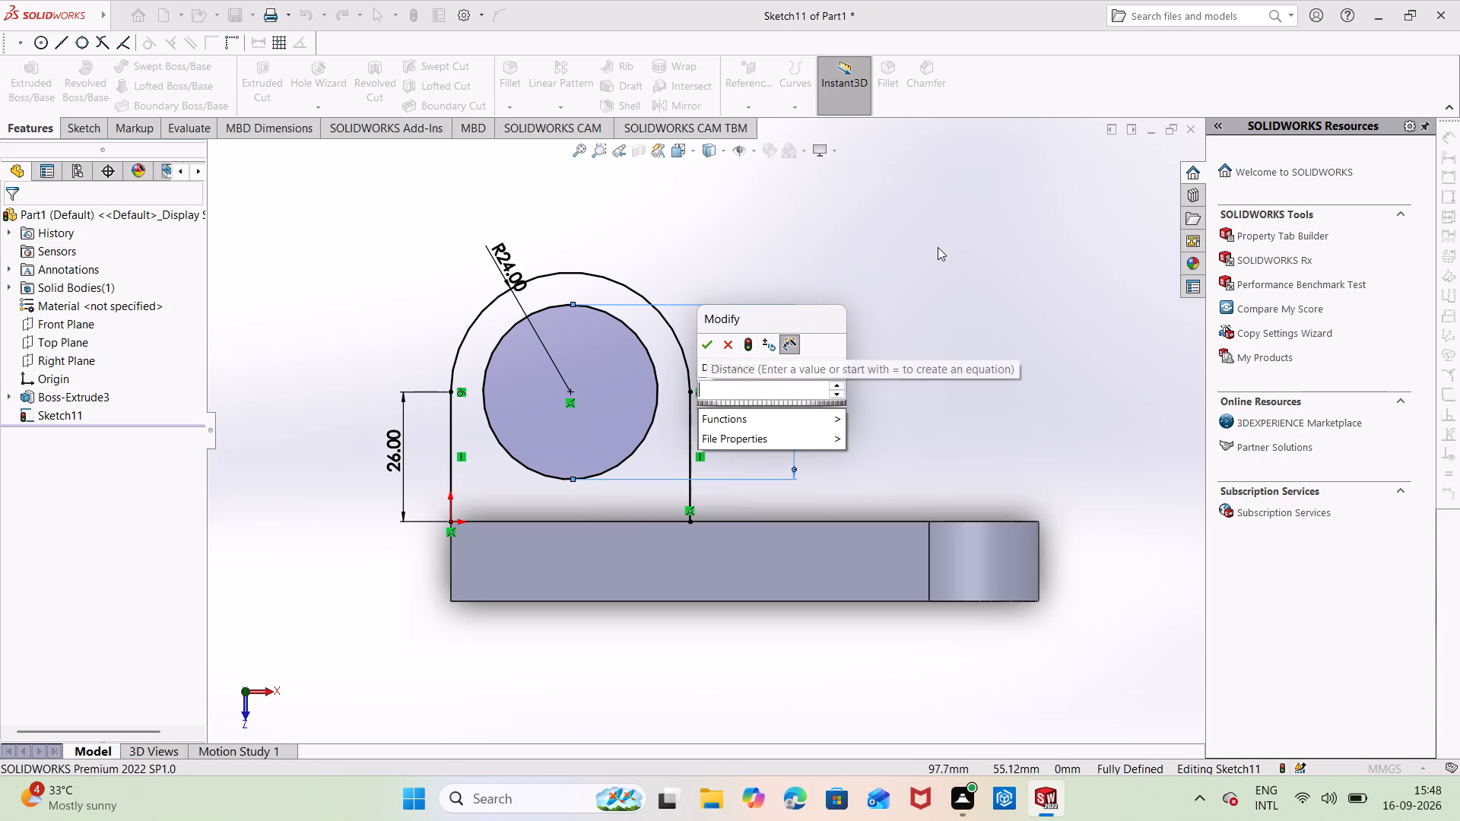
type("30")
key("BackSpace")
key("BackSpace")
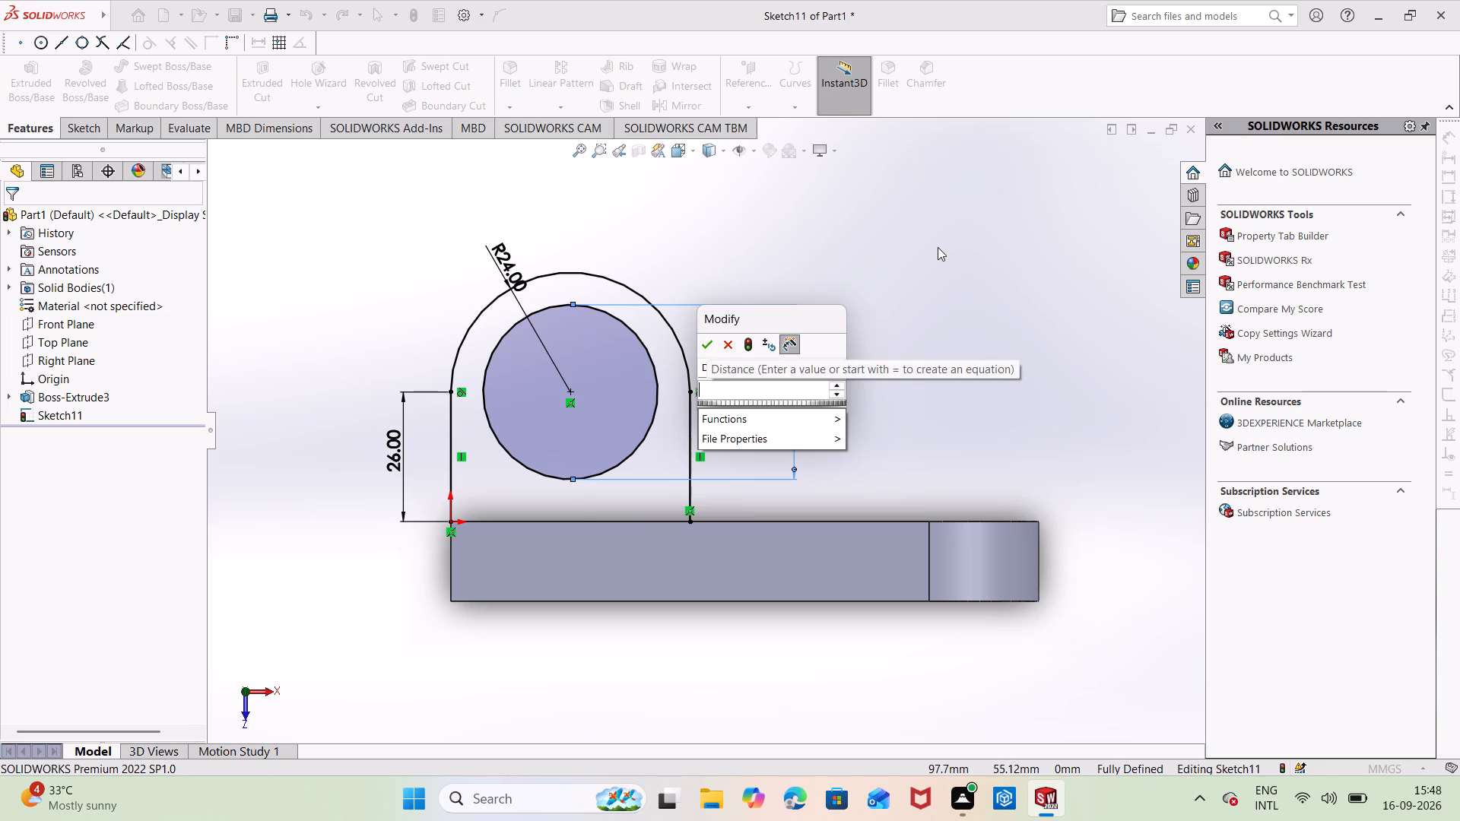
left_click(938, 247)
type("20")
key("Return")
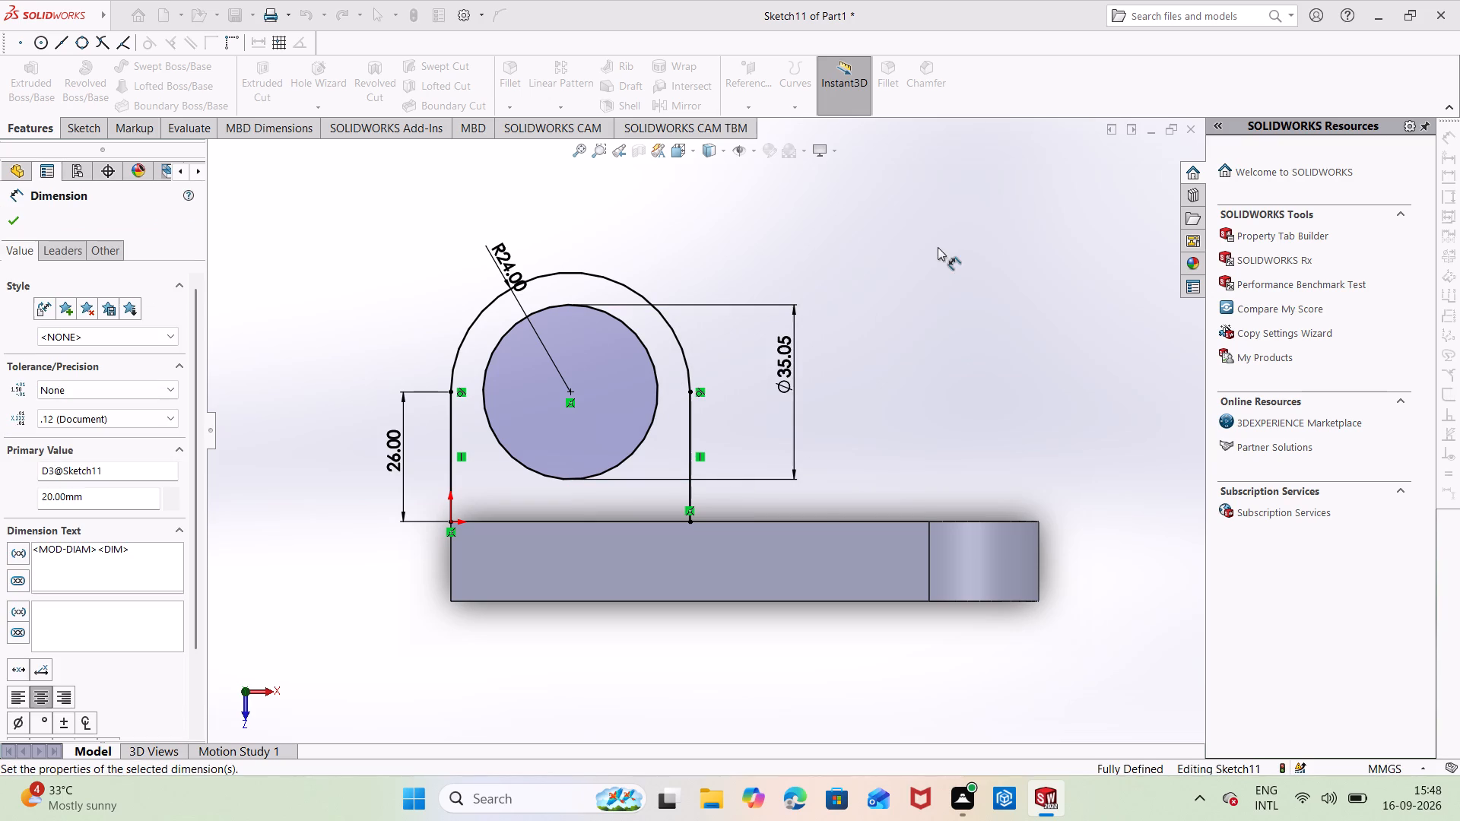
left_click(903, 249)
Close the arch profile with a 48 mm horizontal line along the body's edge, joining the two vertical legs.
right_click_drag(931, 261, 833, 279)
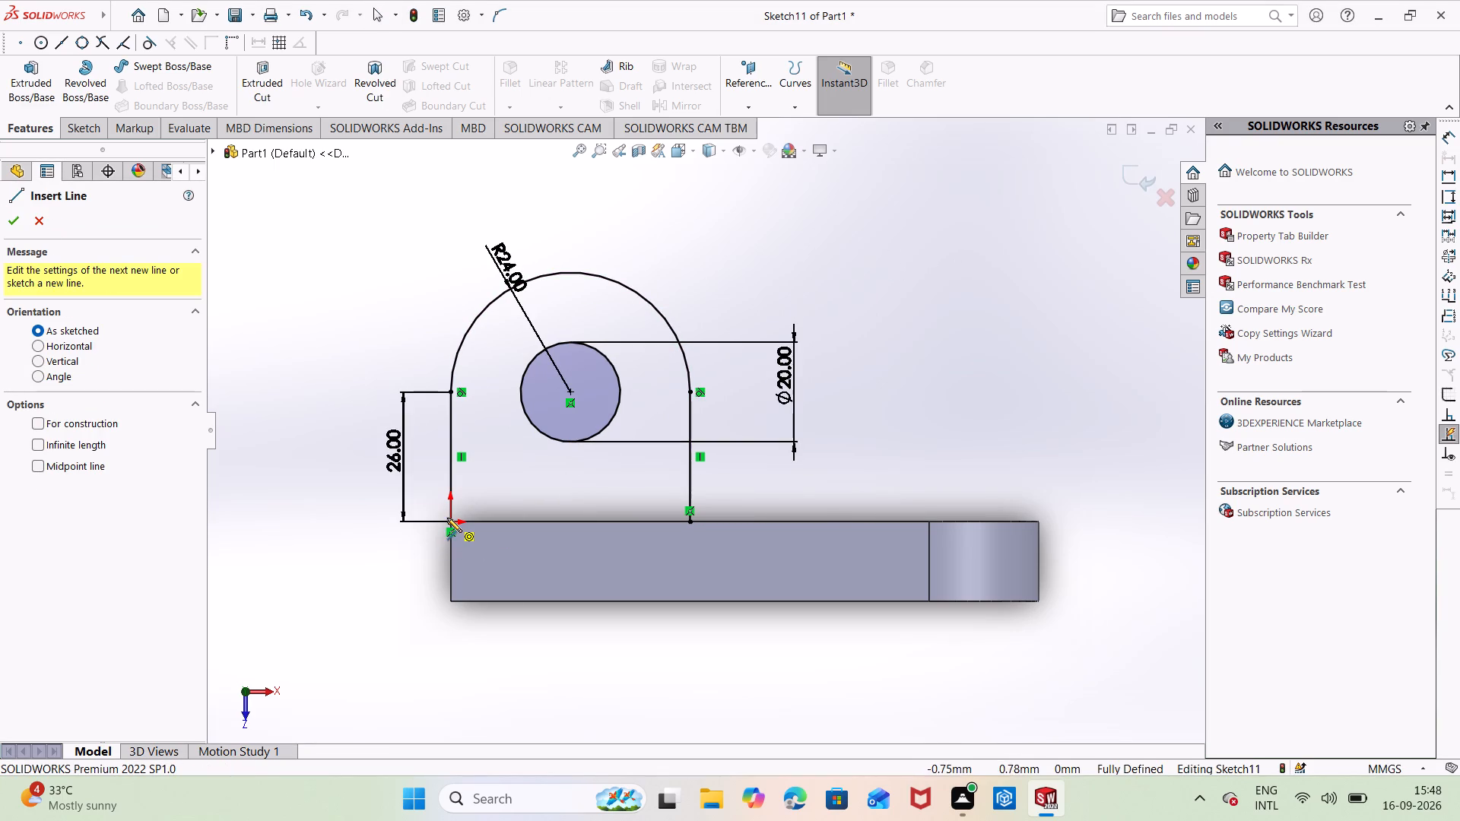
left_click(450, 523)
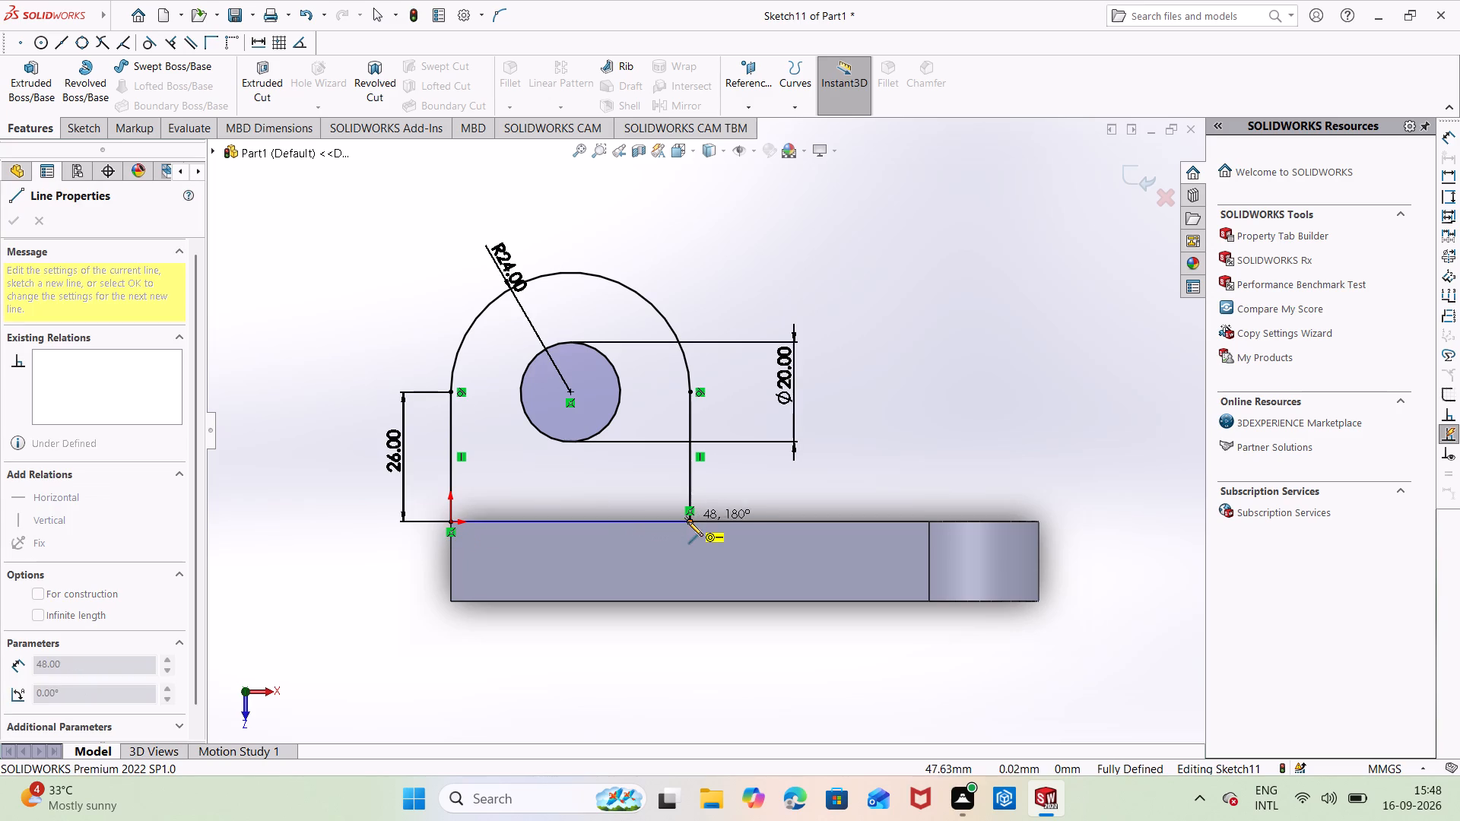
left_click(693, 523)
left_click(870, 306)
key("Escape")
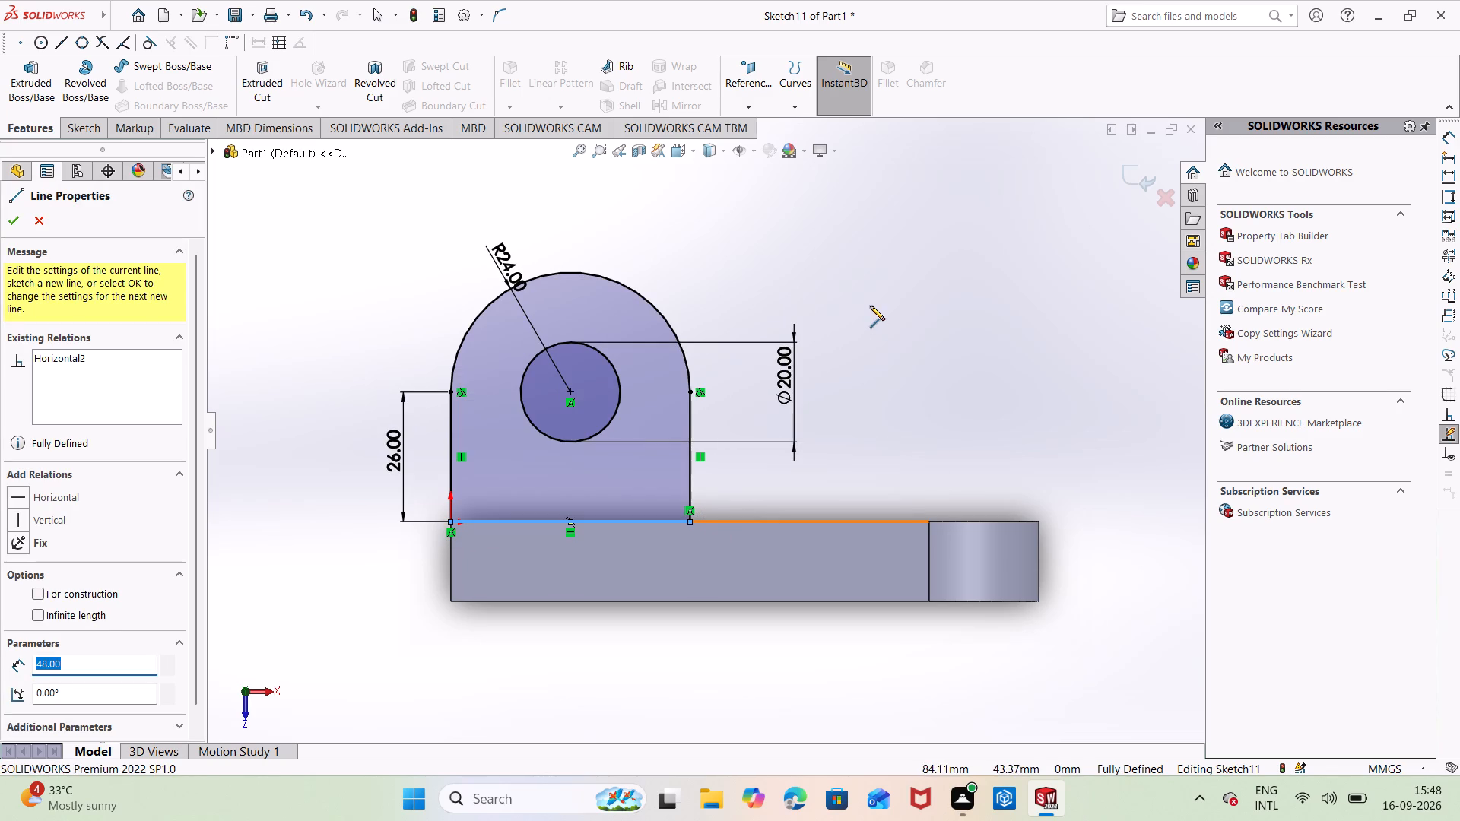
key("Escape")
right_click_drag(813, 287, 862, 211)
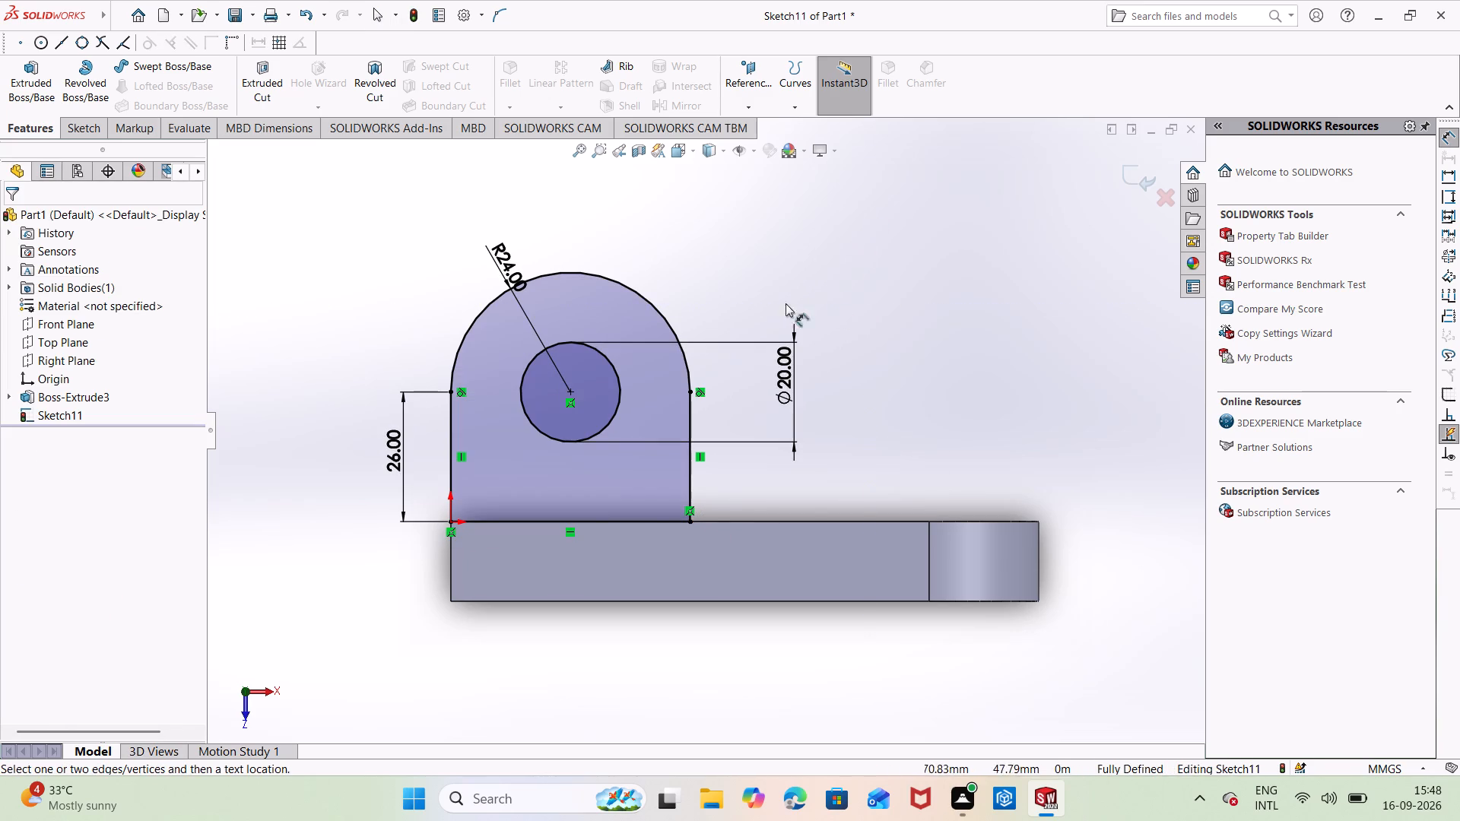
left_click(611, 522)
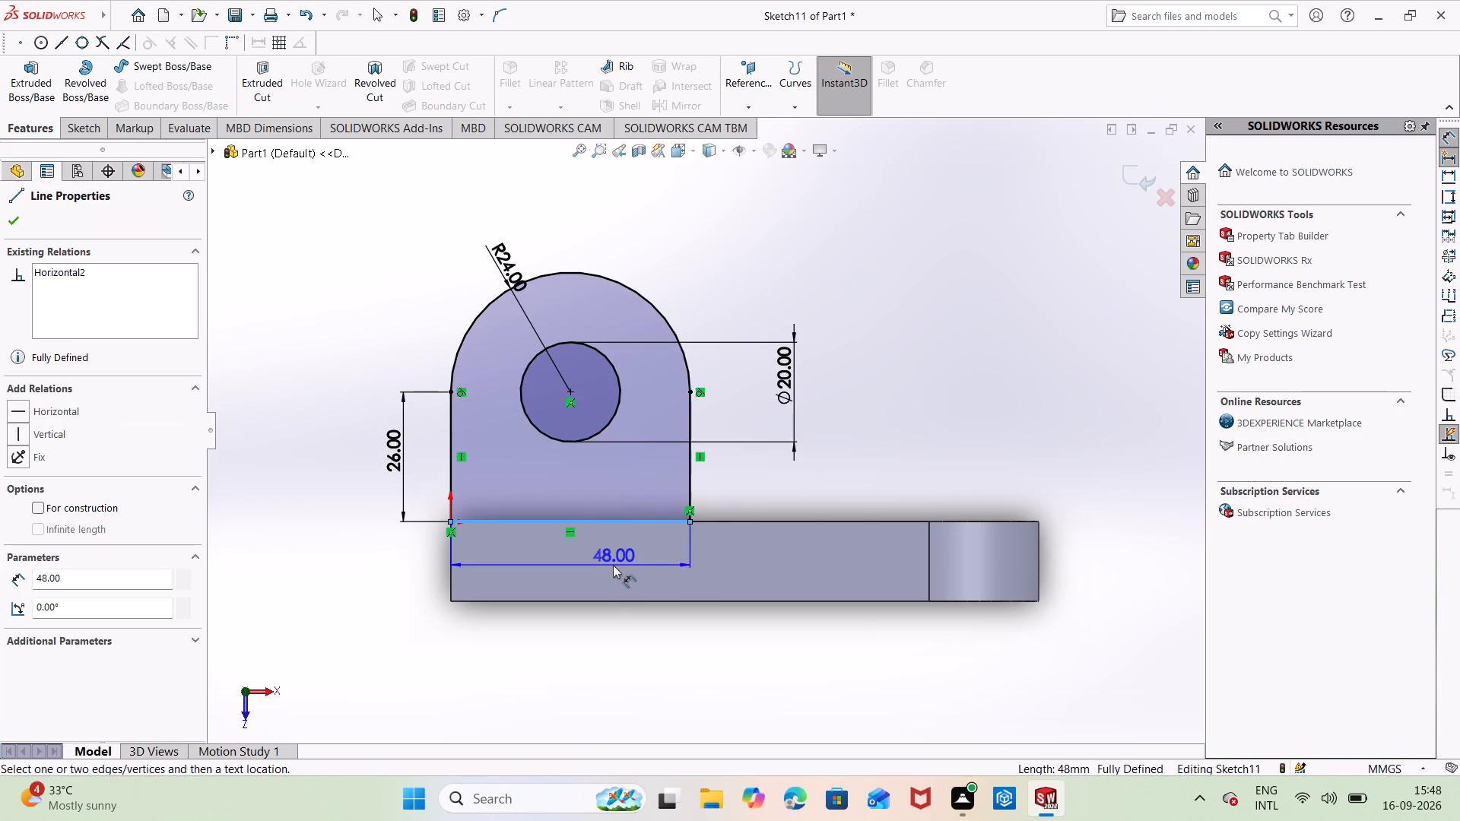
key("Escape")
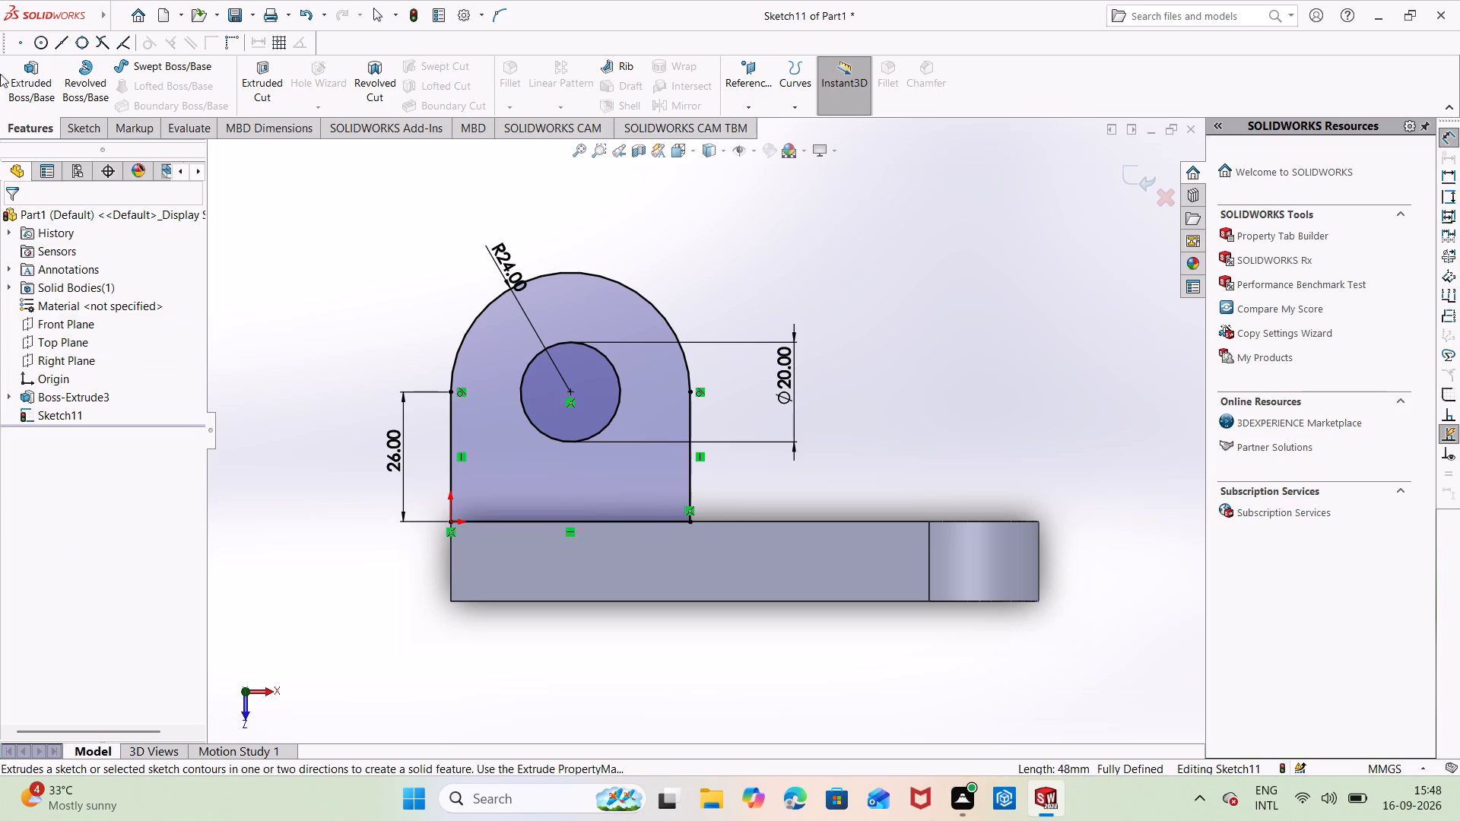
Extrude the arch profile with its hole as a 16 mm blind boss, direction reversed and merged with the body.
left_click(33, 70)
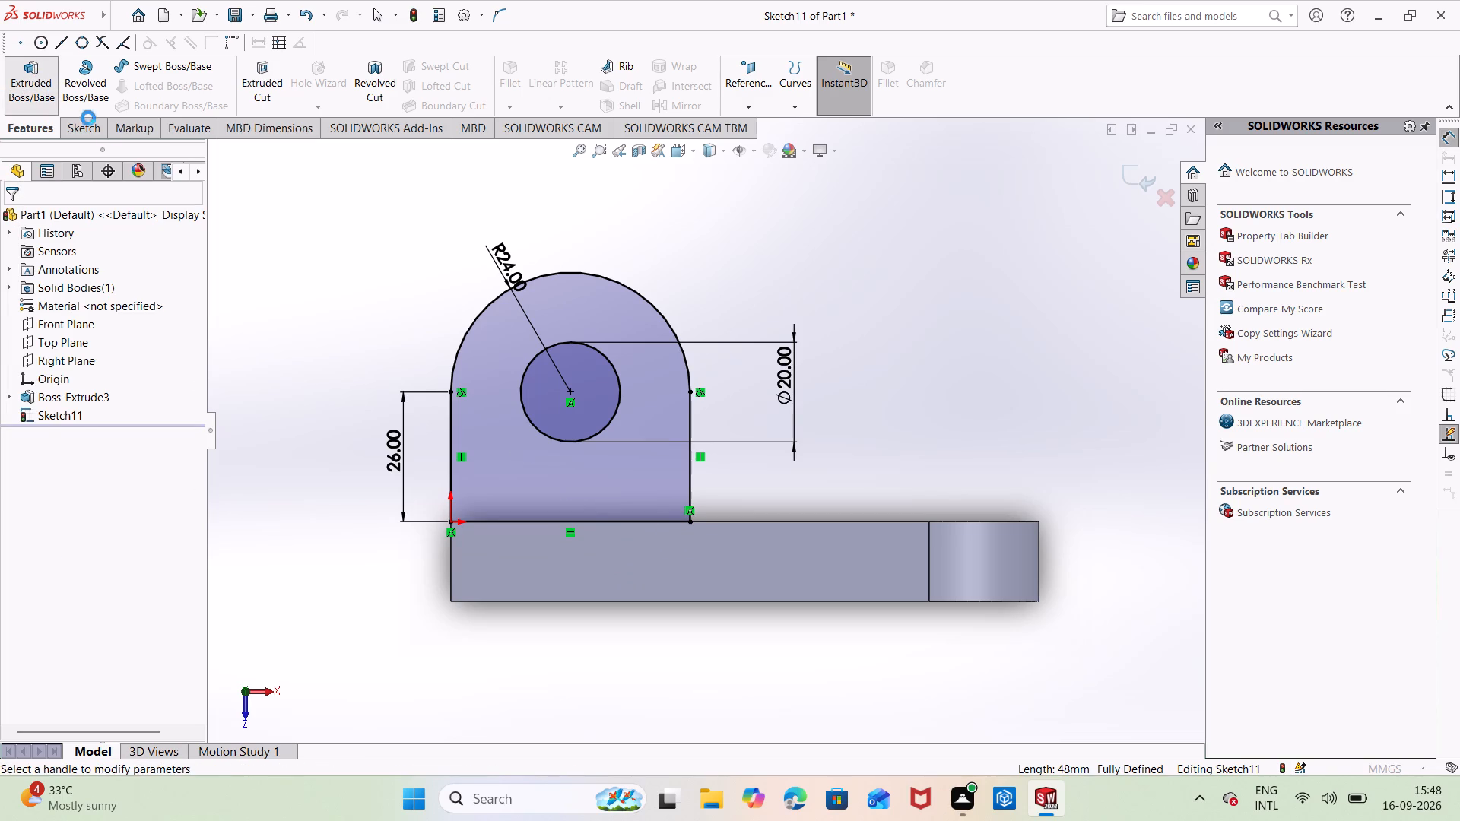
middle_click_drag(301, 274, 414, 352)
scroll(303, 274, "up", 1)
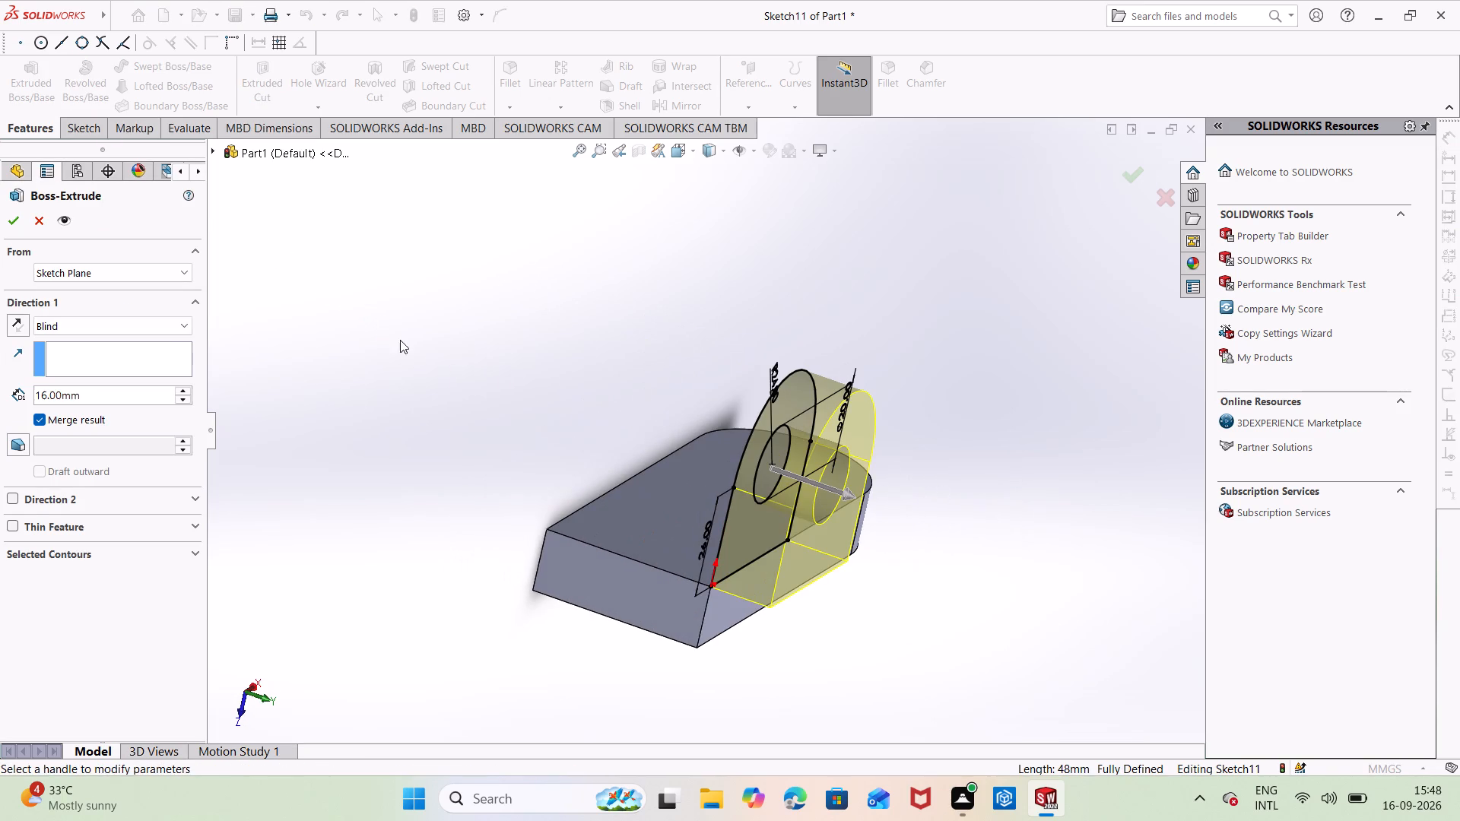
left_click(16, 319)
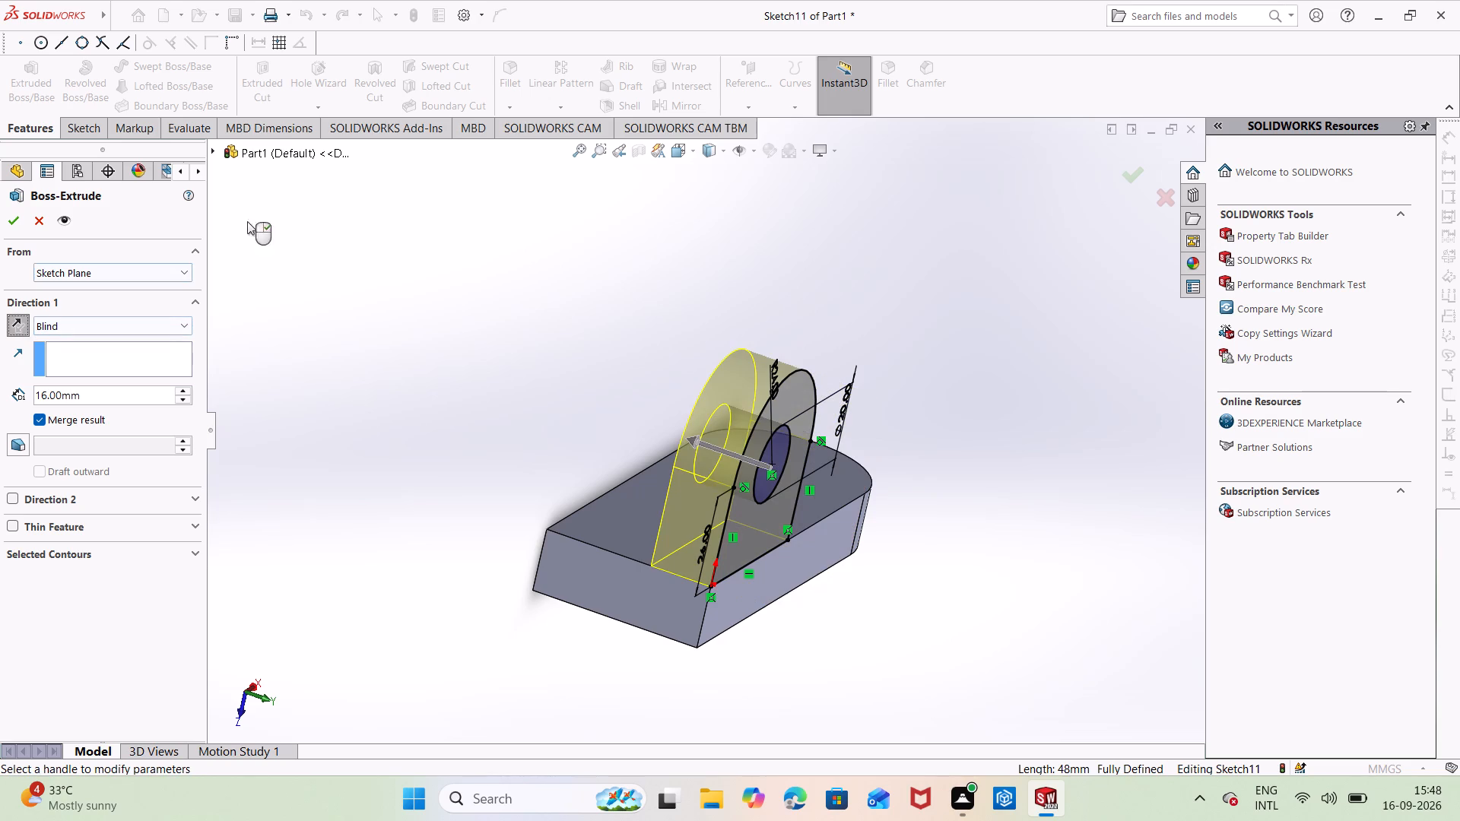
left_click(14, 224)
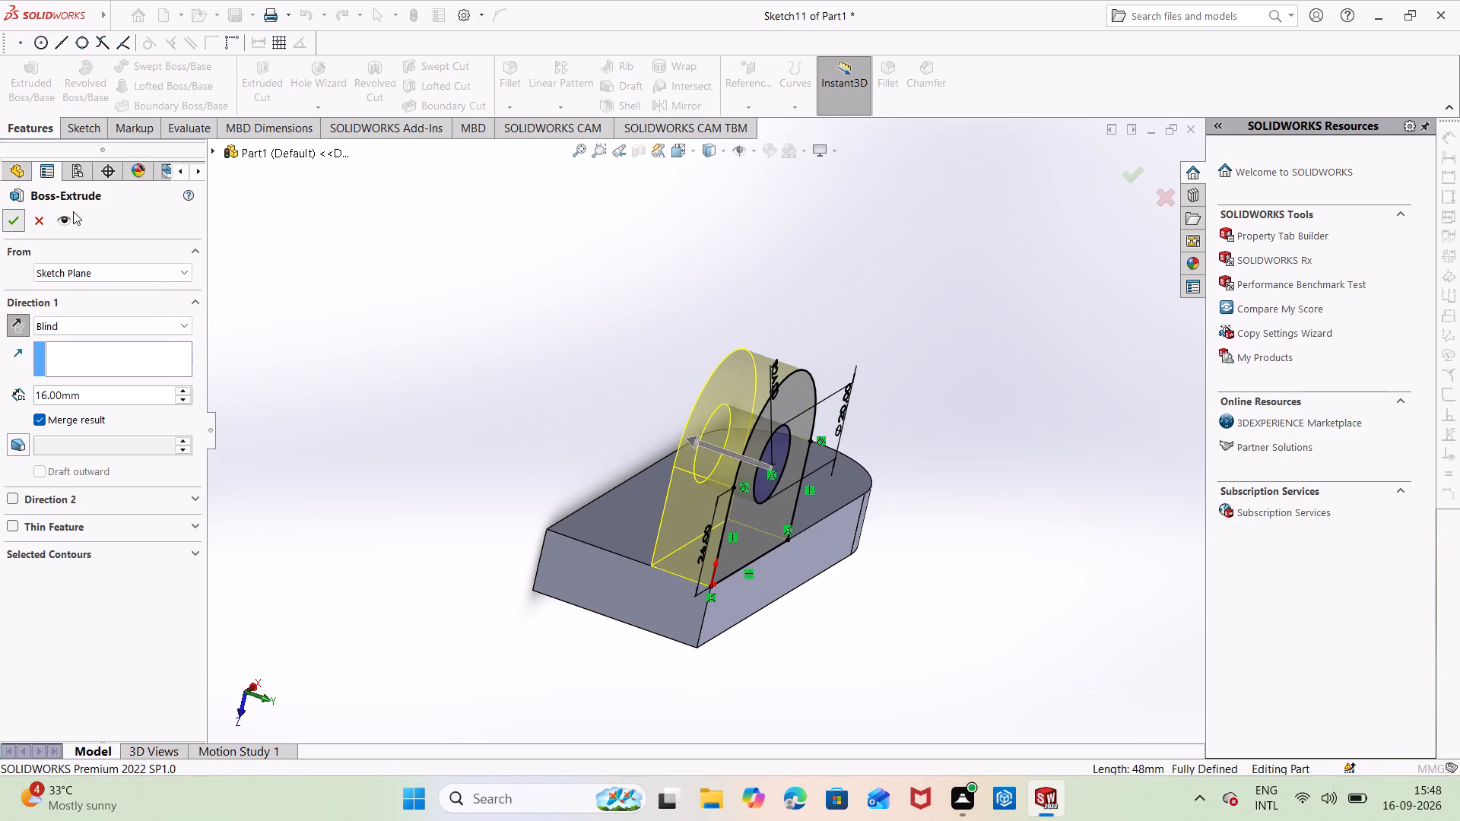
left_click(382, 244)
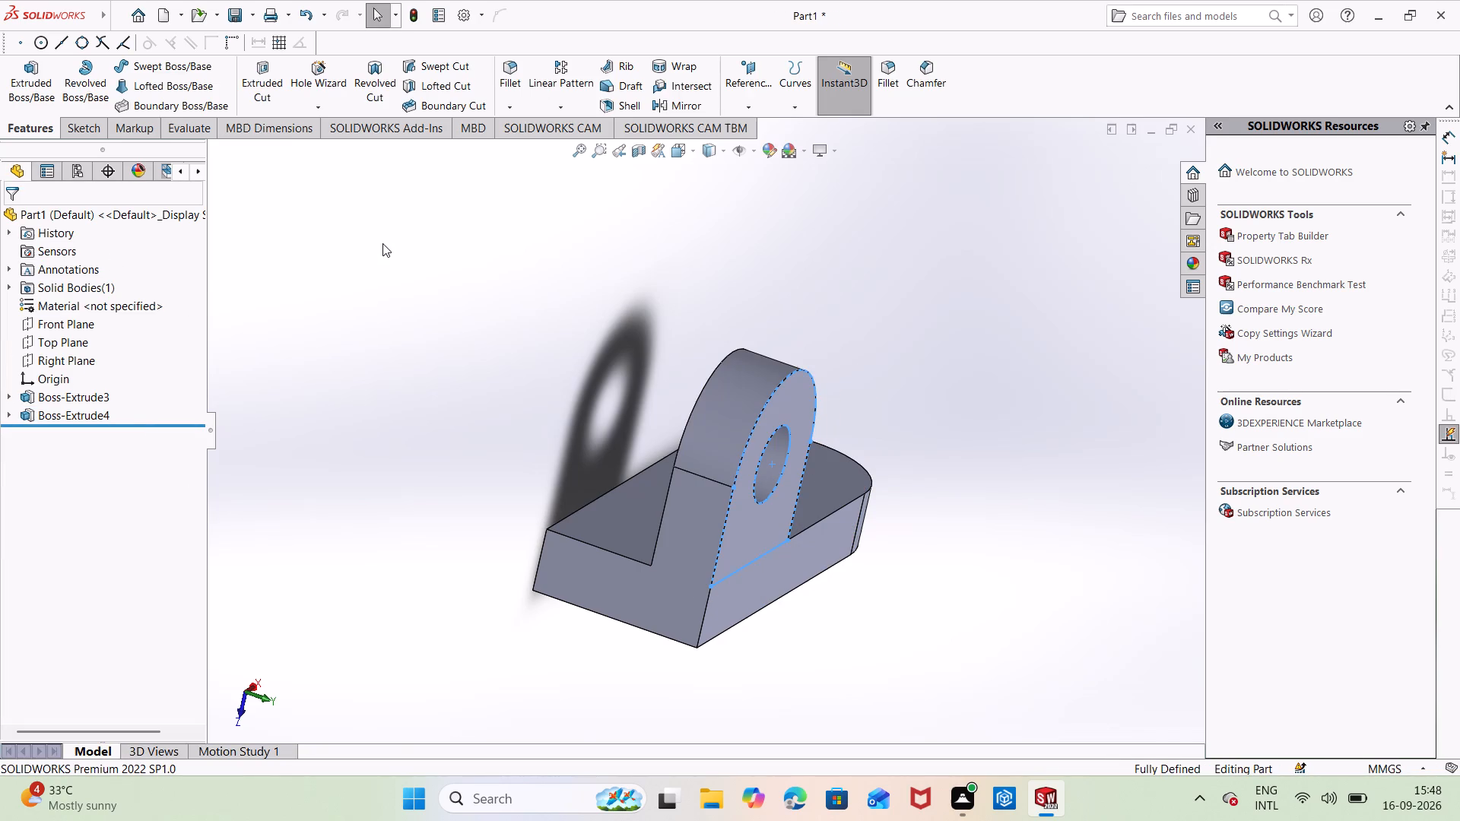
Start a sketch on the body's long side face opposite the arched lug.
middle_click_drag(391, 246, 509, 319)
right_click(644, 512)
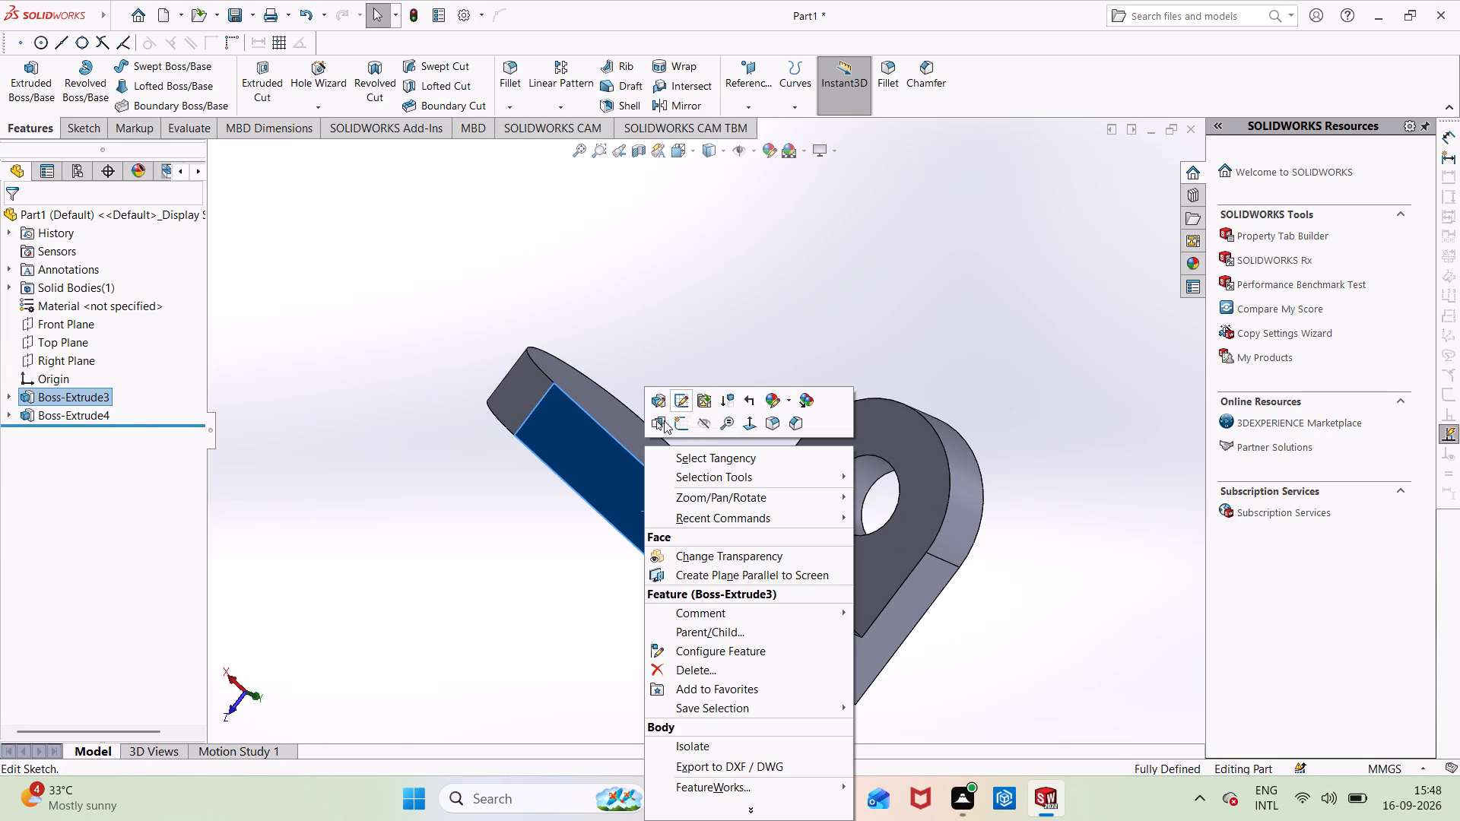
left_click(674, 429)
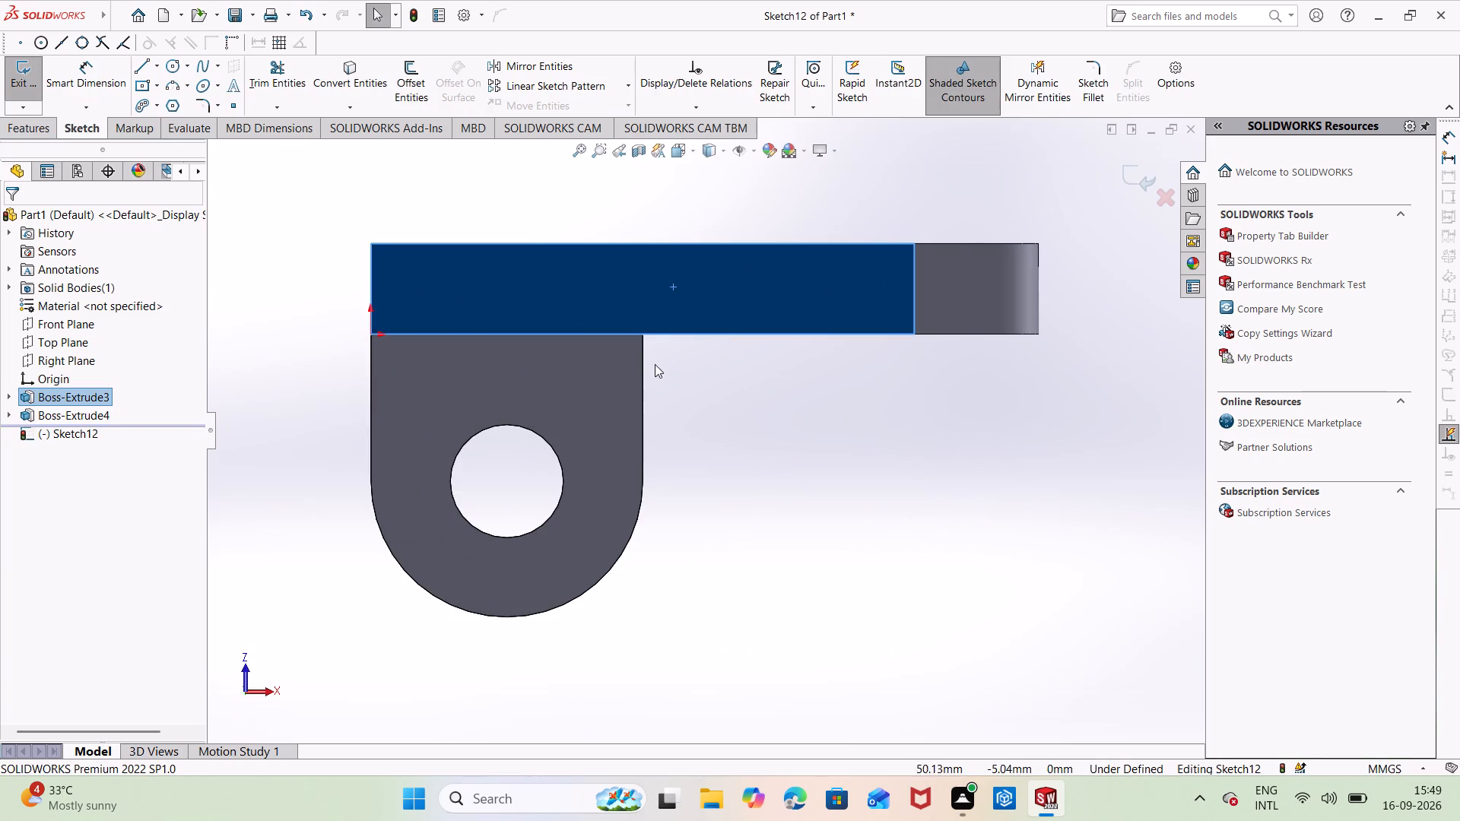
Convert the outline of the body's long side face opposite the lug into sketch entities.
middle_click_drag(690, 442, 754, 334)
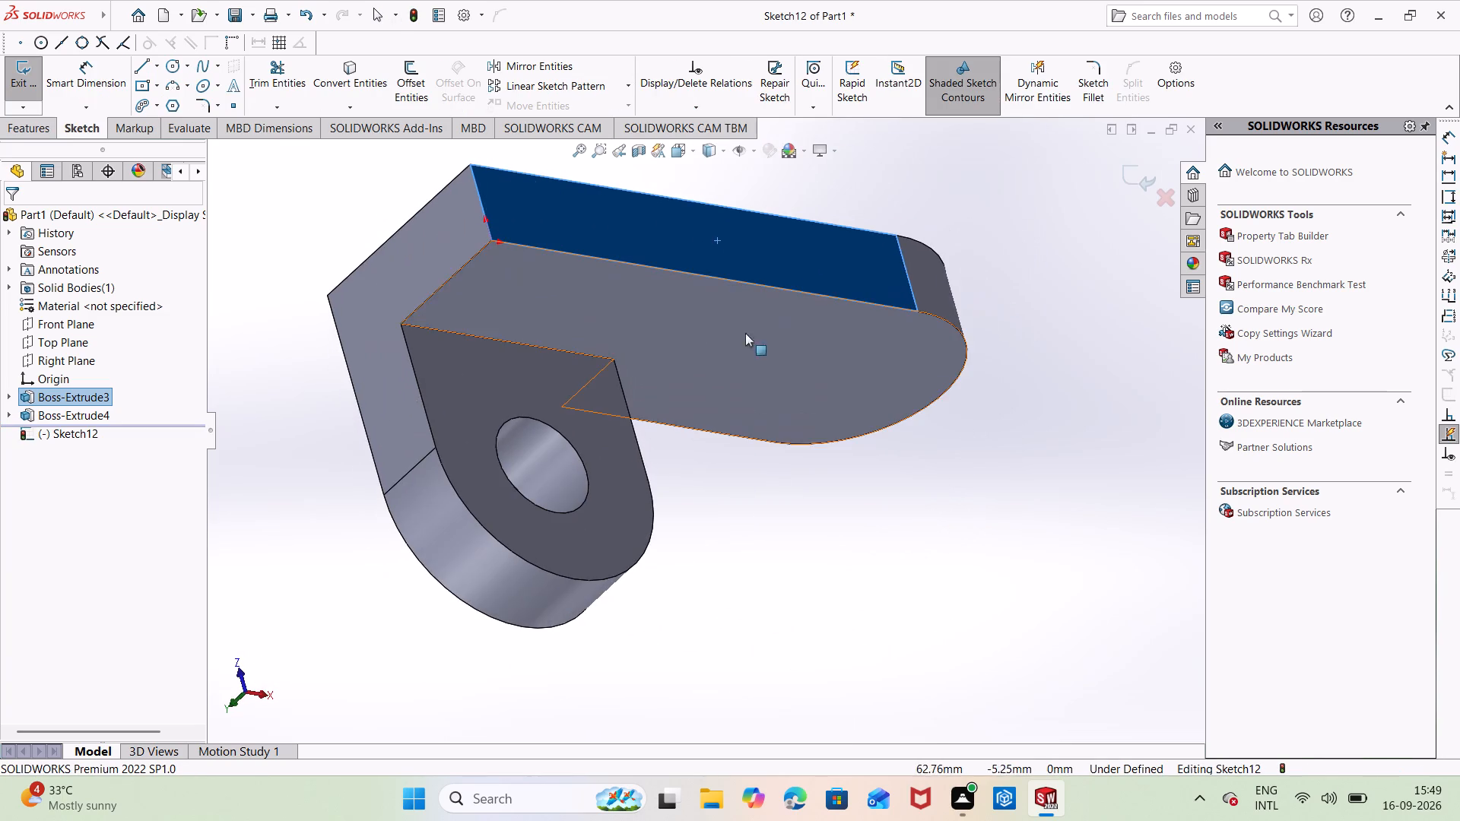
middle_click_drag(776, 323, 809, 556)
middle_click_drag(738, 362, 646, 518)
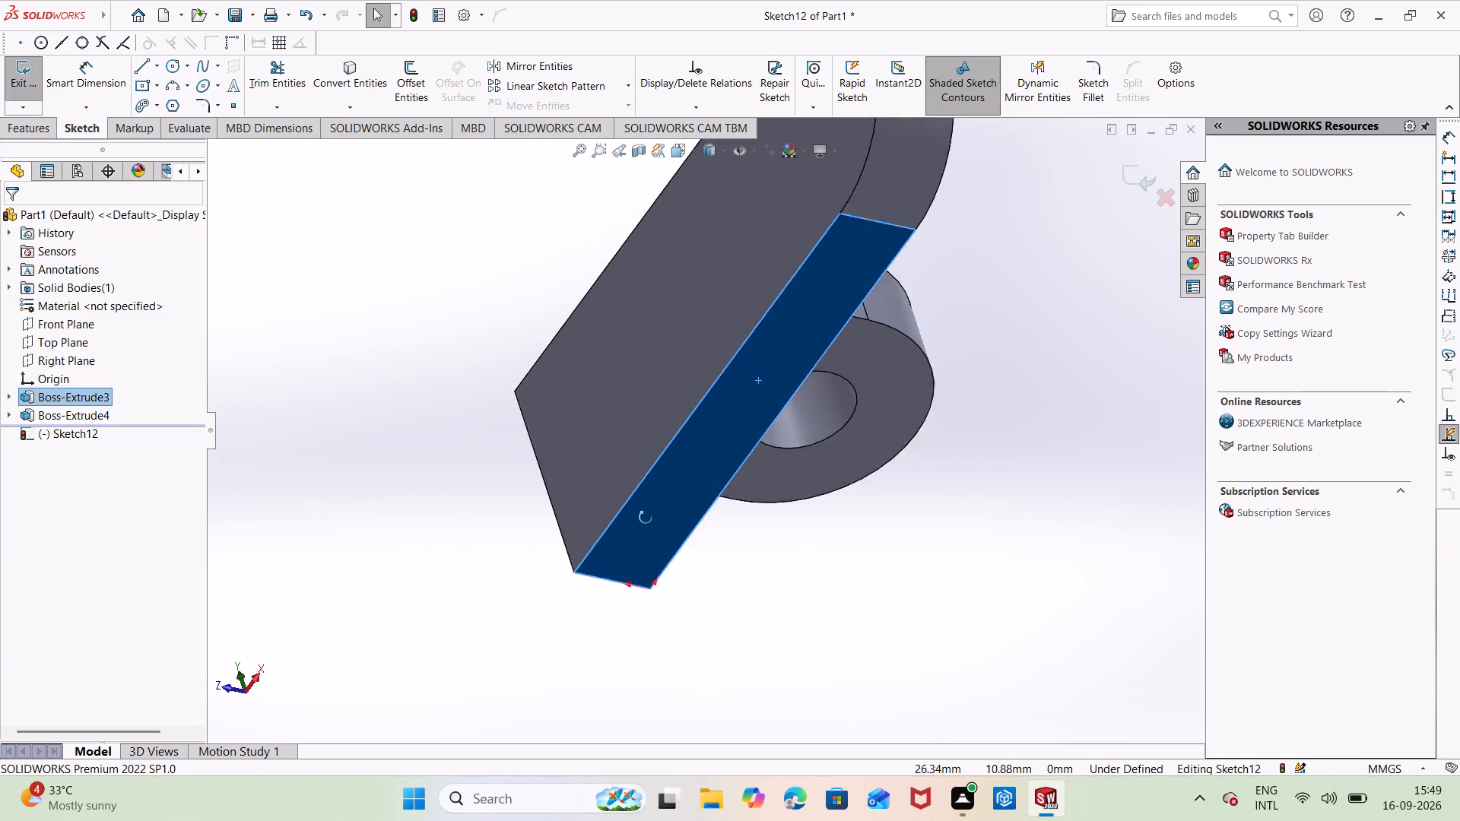
middle_click_drag(646, 518, 639, 529)
middle_click_drag(713, 373, 567, 360)
middle_click_drag(834, 443, 820, 309)
scroll(820, 296, "up", 1)
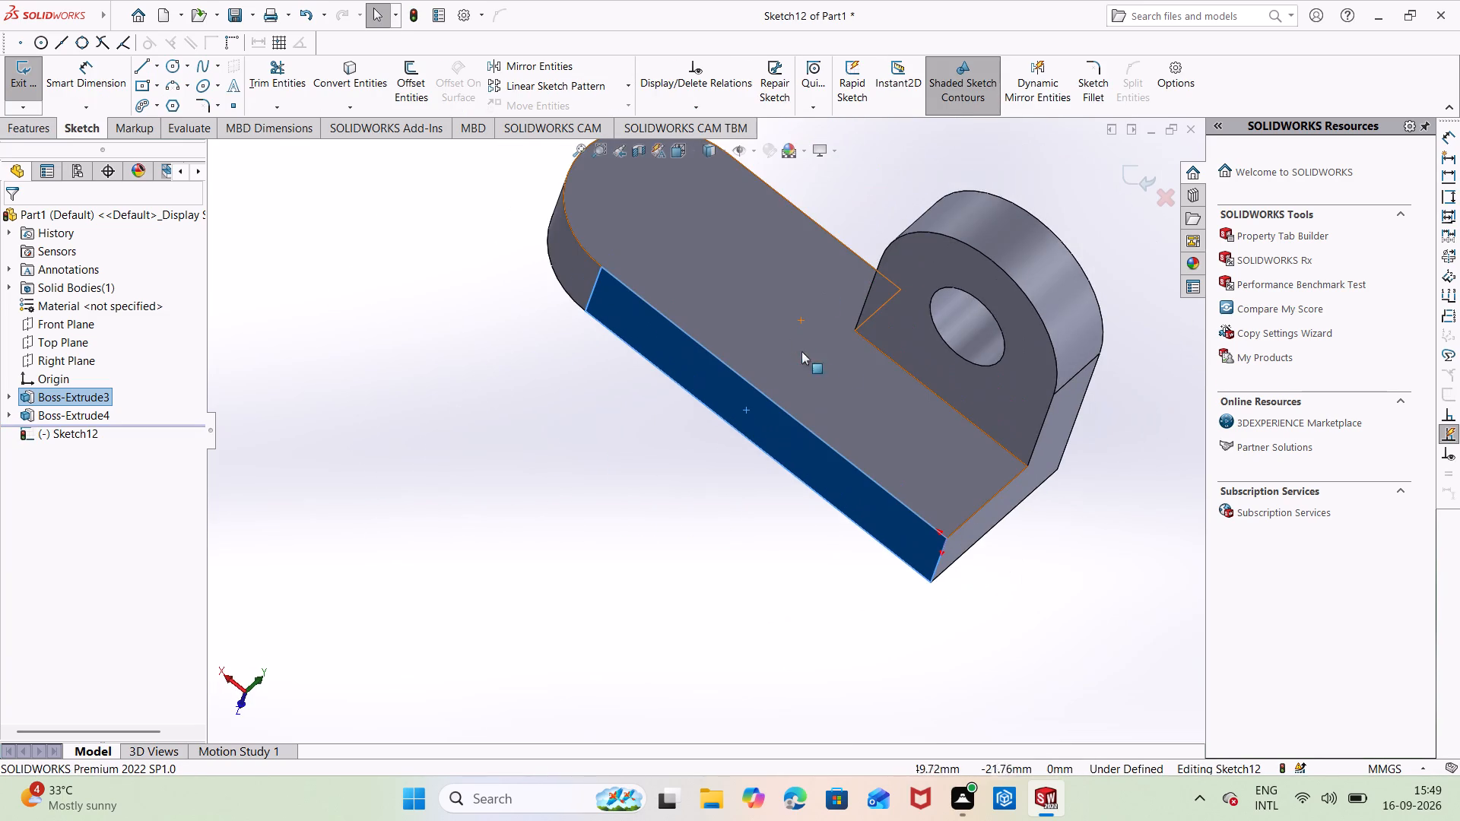
middle_click_drag(849, 366, 867, 278)
scroll(895, 407, "up", 1)
middle_click_drag(895, 407, 876, 363)
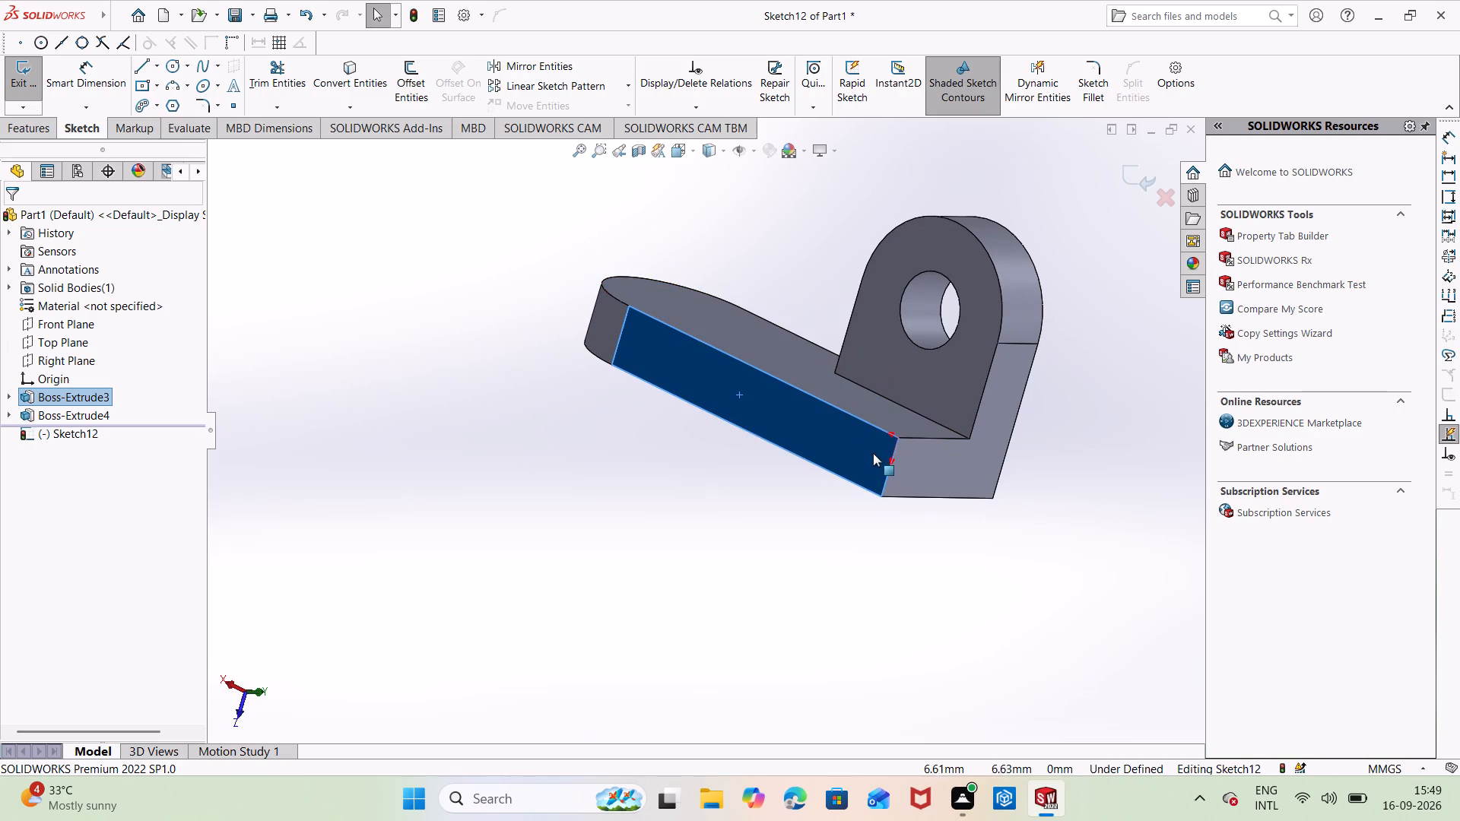
right_click(860, 452)
left_click(776, 426)
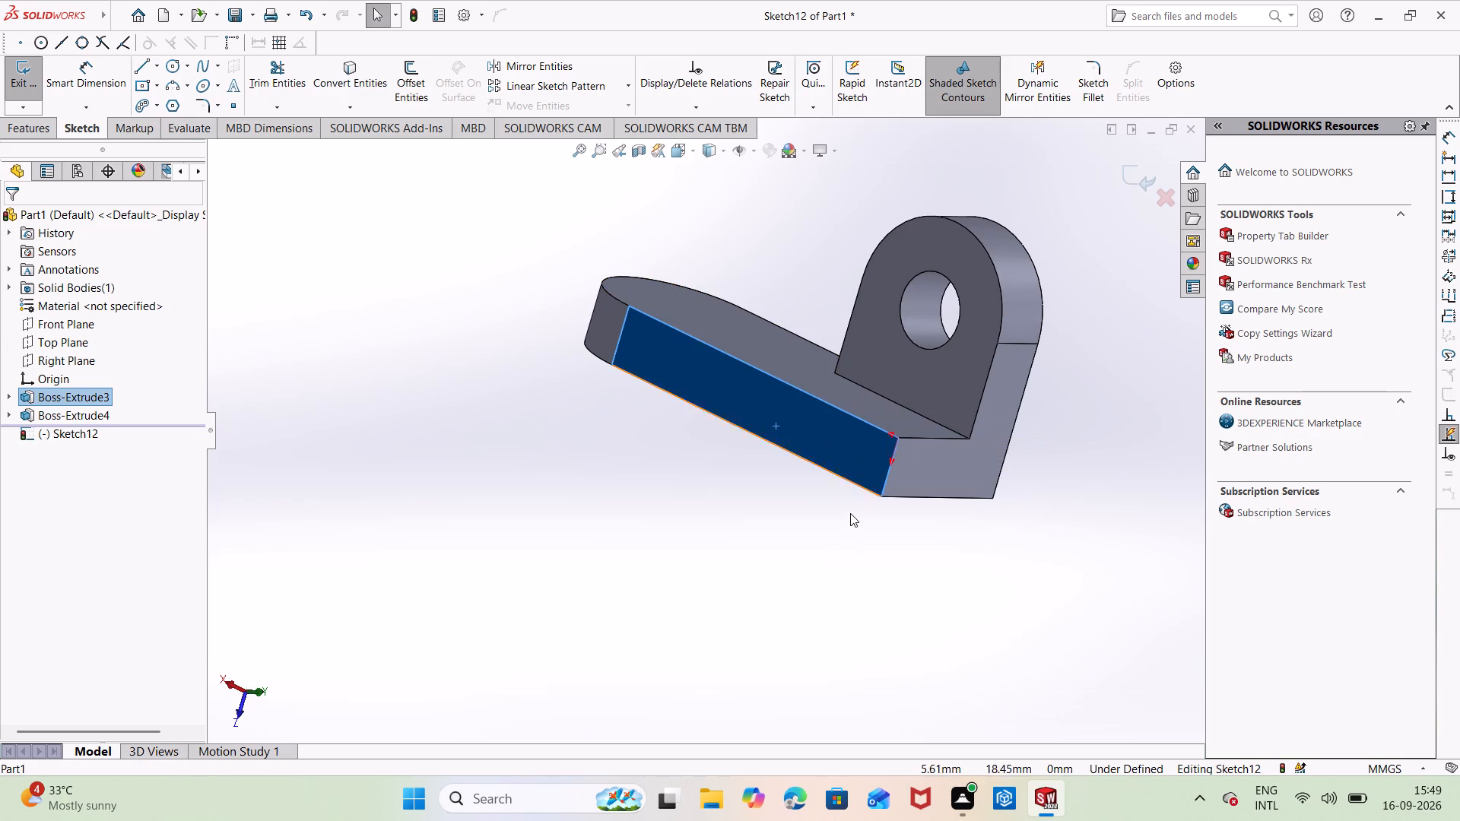
middle_click_drag(849, 518, 897, 528)
middle_click_drag(450, 323, 465, 420)
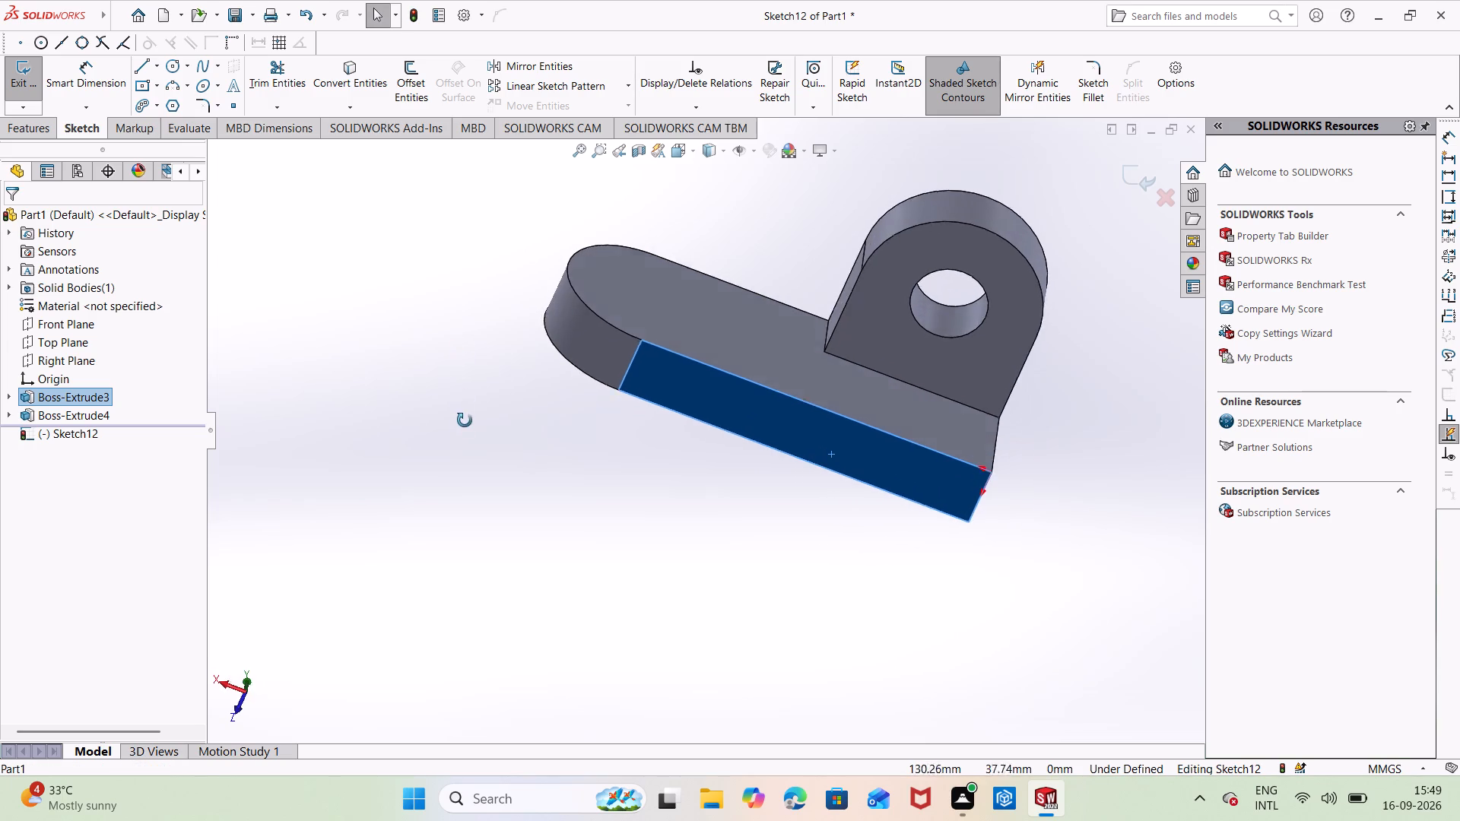
middle_click_drag(465, 420, 466, 424)
scroll(457, 346, "up", 1)
middle_click_drag(457, 346, 412, 279)
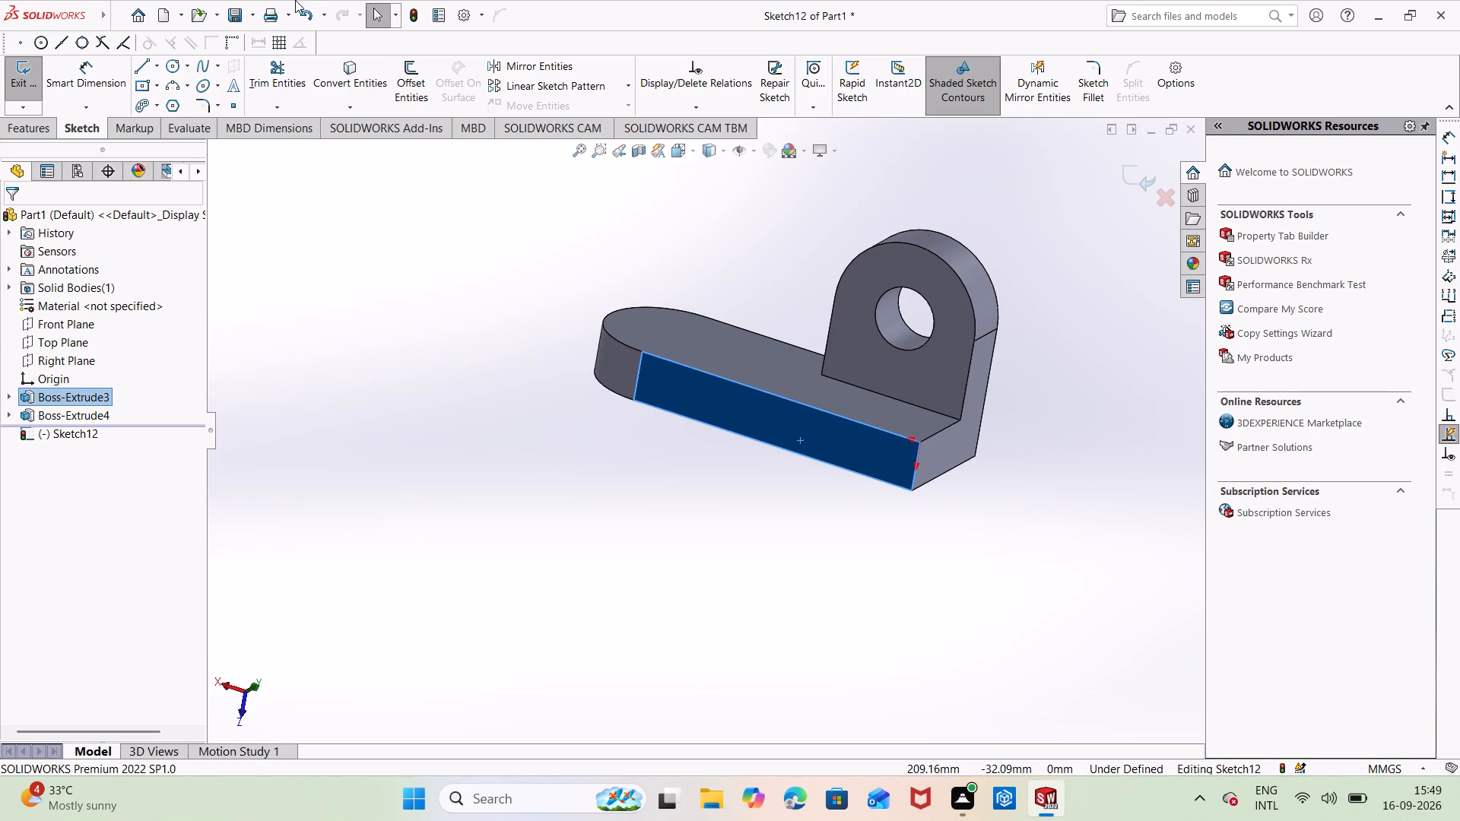
left_click(344, 71)
Convert the outline of the lug's outer face into entities of the sketch on the opposite side face.
left_click(346, 73)
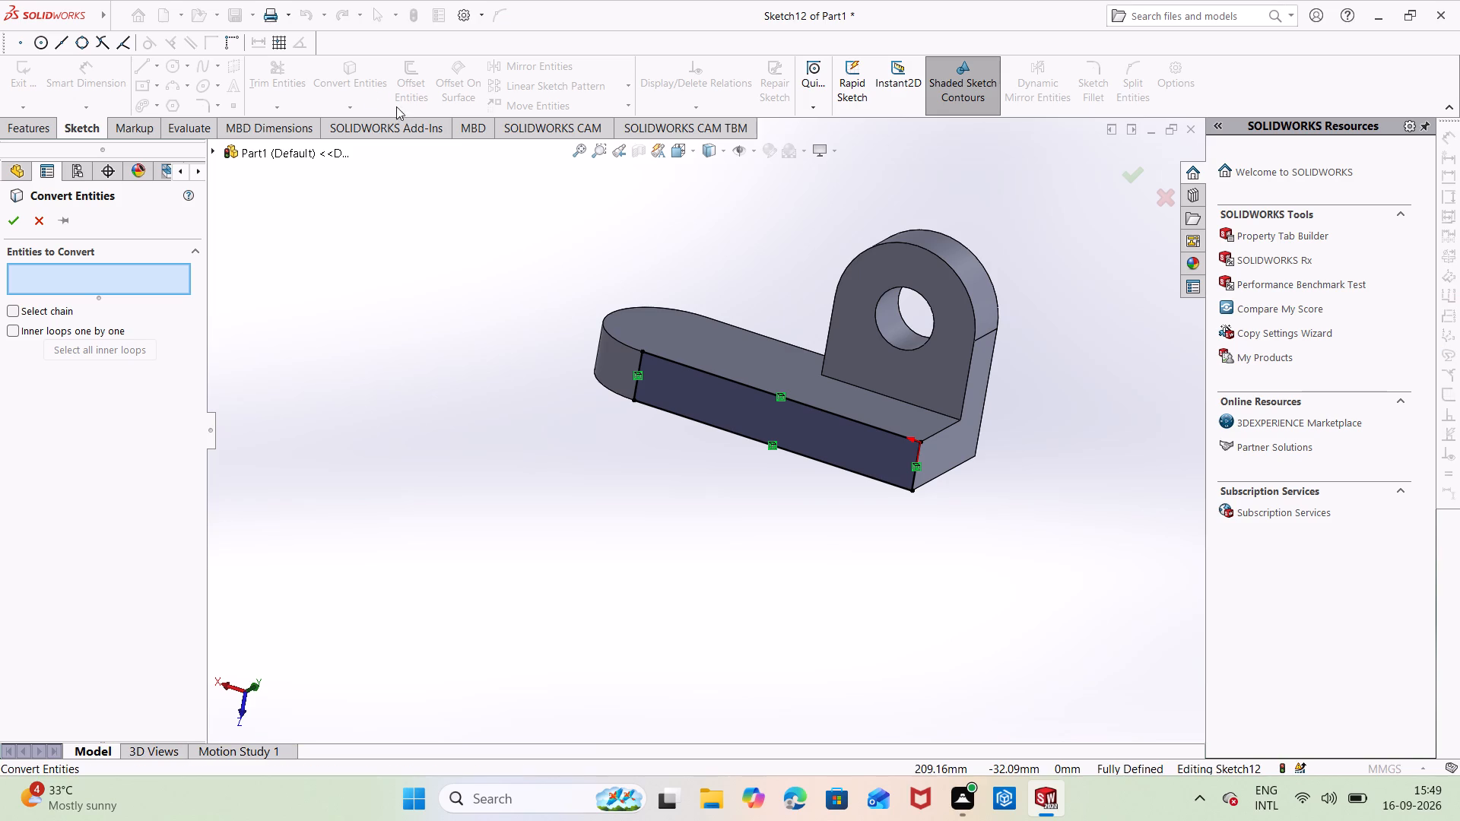
middle_click_drag(1054, 228, 911, 290)
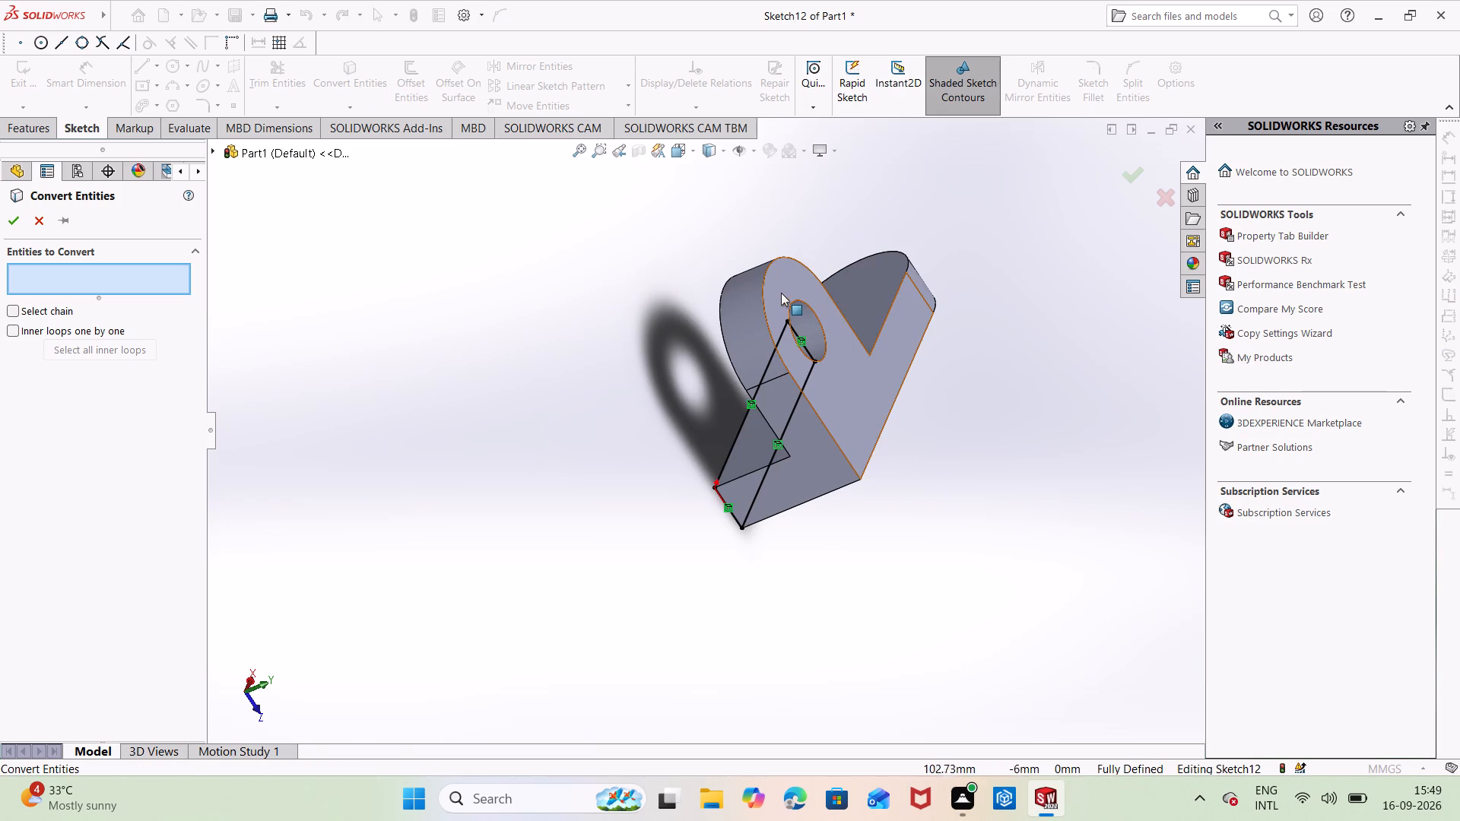
left_click(776, 290)
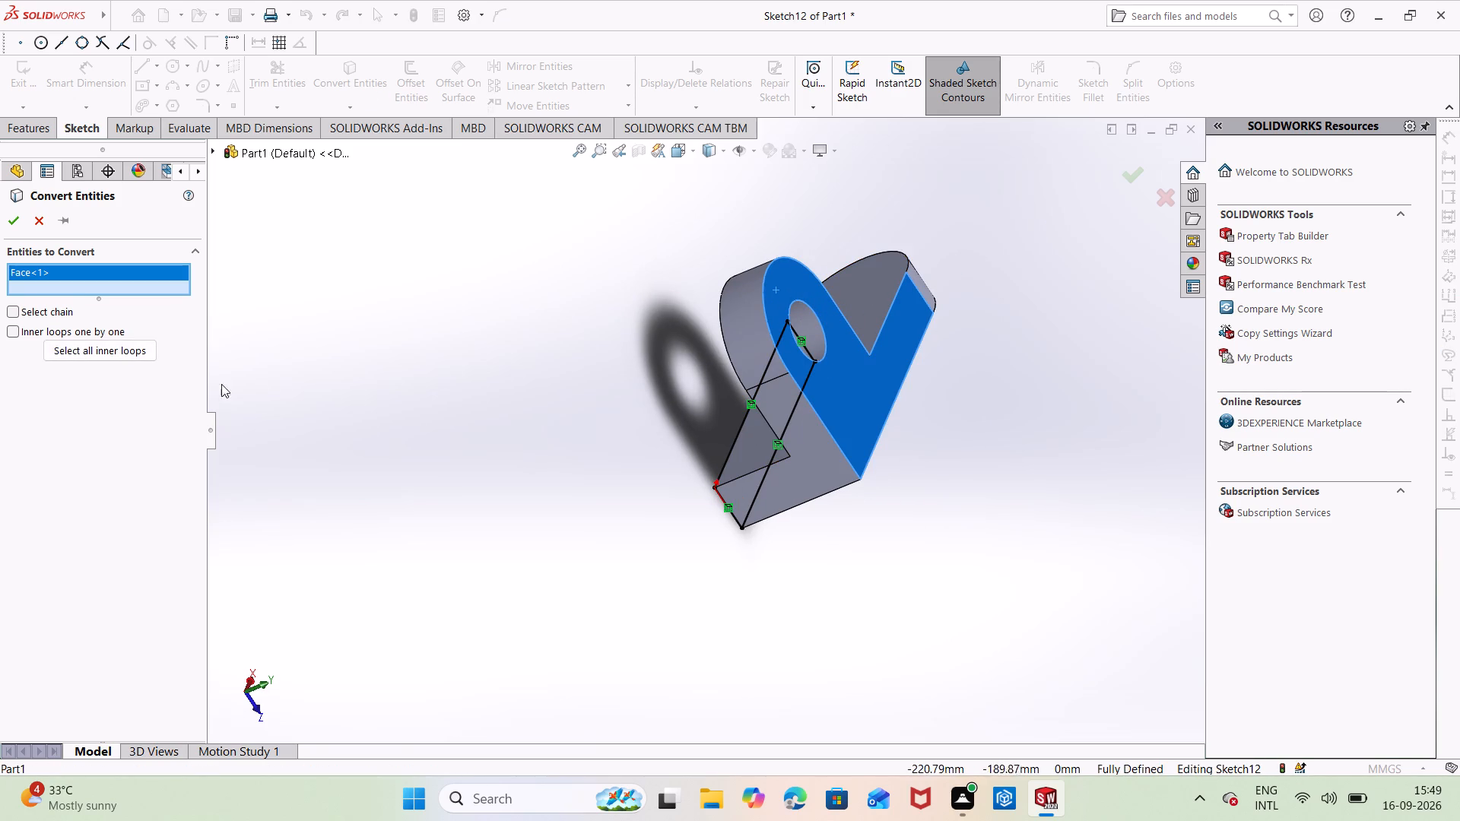
left_click(15, 212)
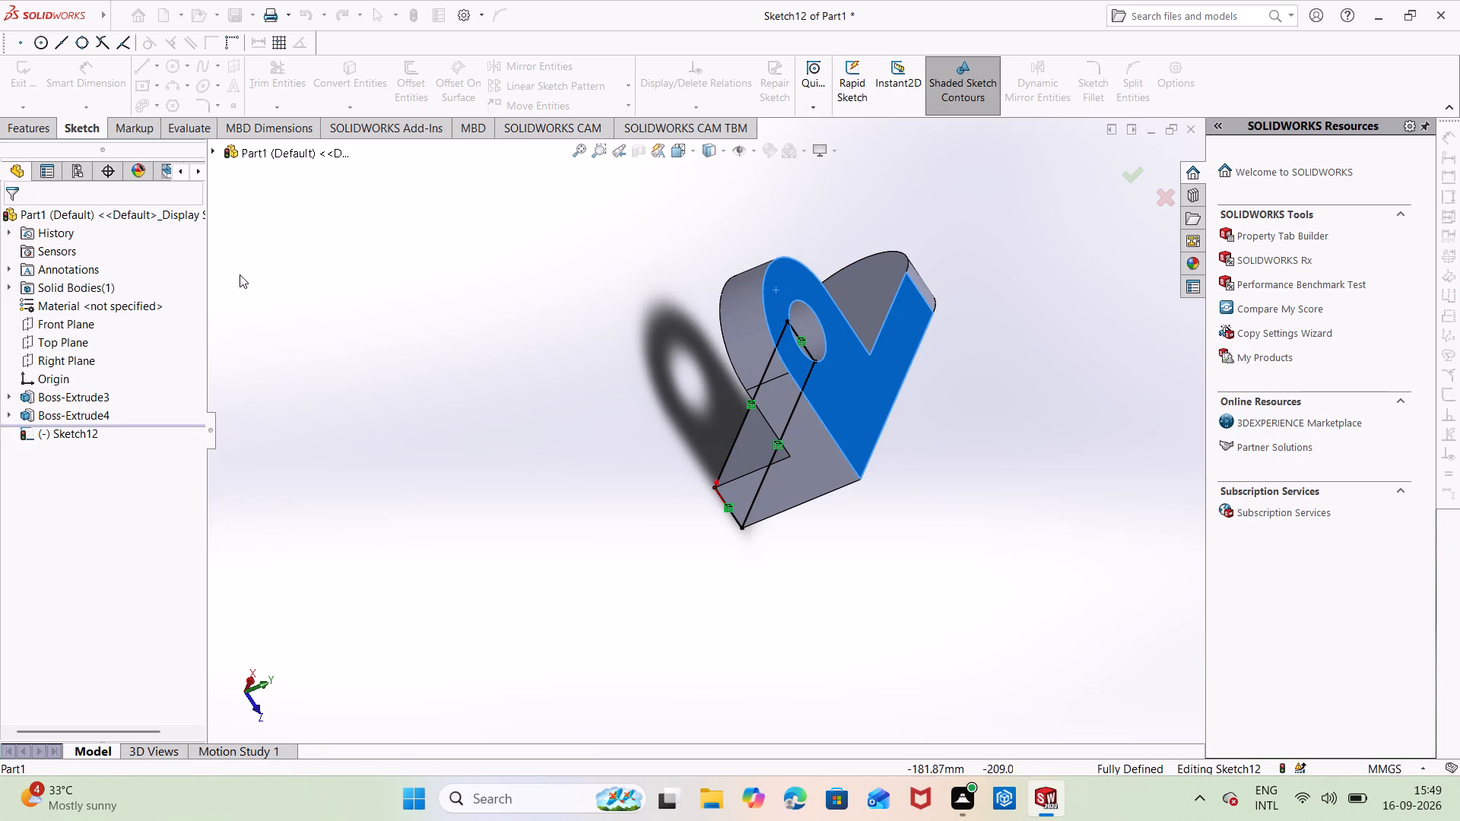
middle_click_drag(331, 290, 452, 307)
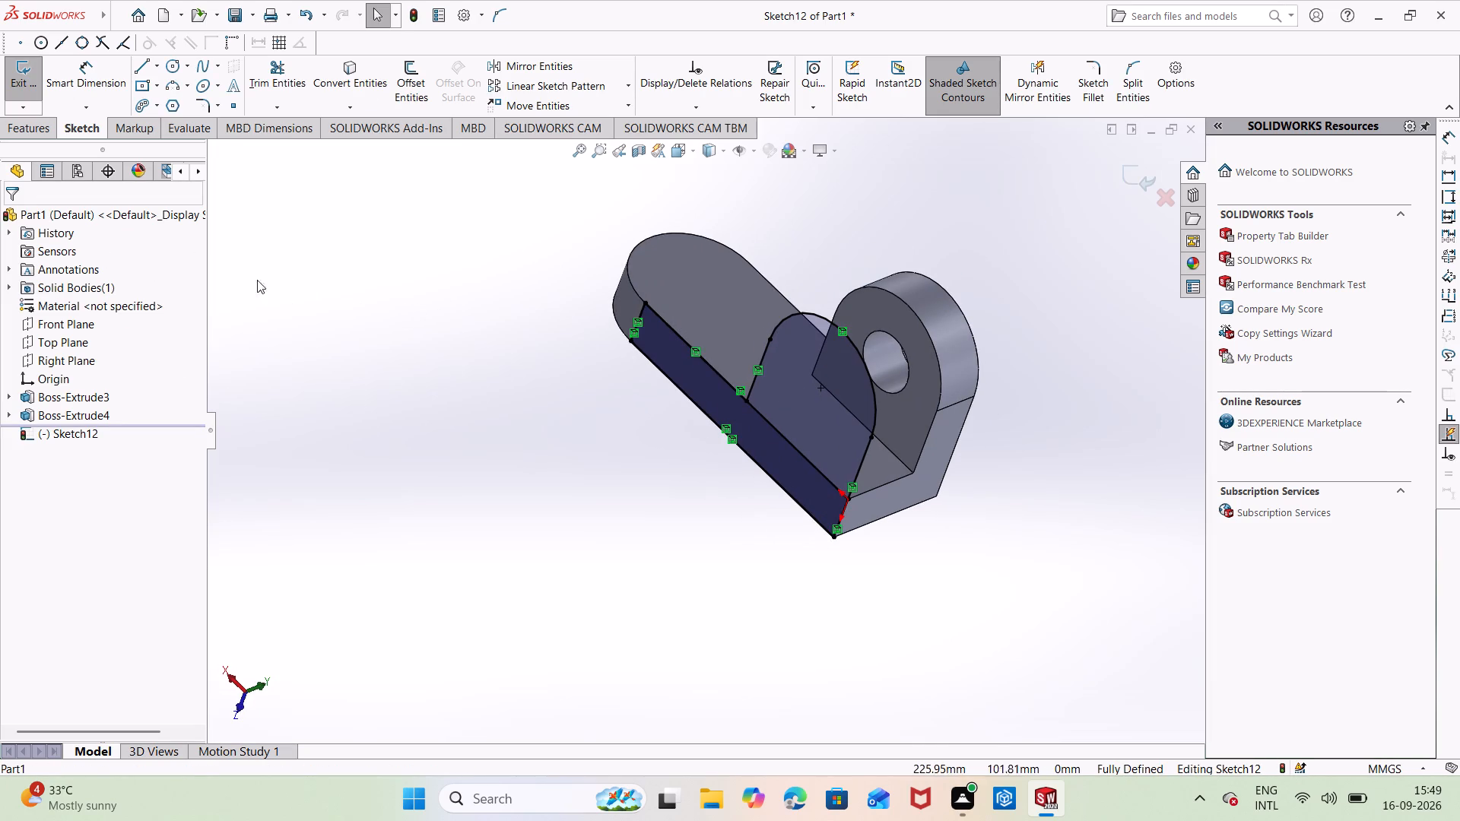
left_click(301, 281)
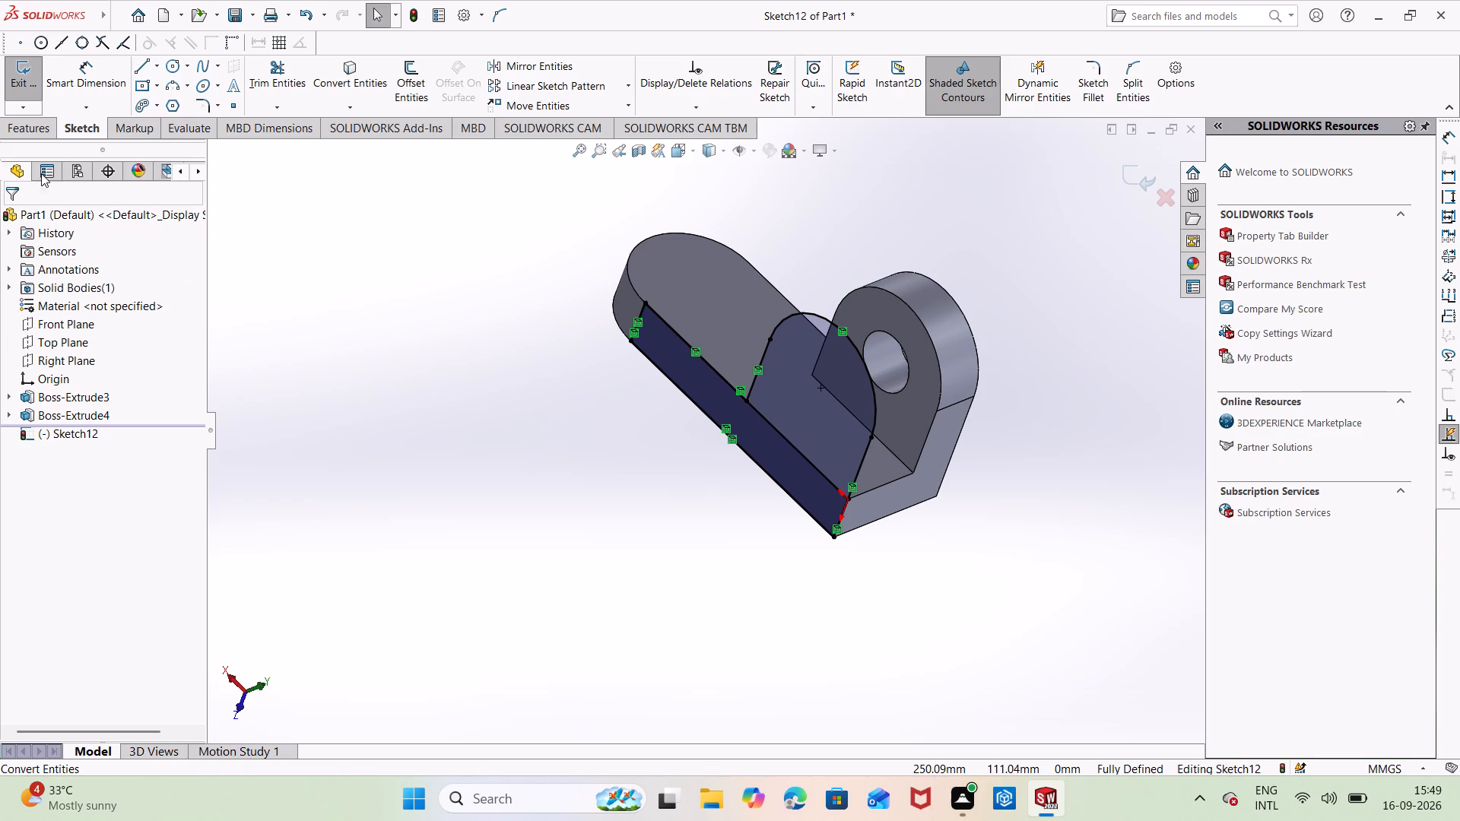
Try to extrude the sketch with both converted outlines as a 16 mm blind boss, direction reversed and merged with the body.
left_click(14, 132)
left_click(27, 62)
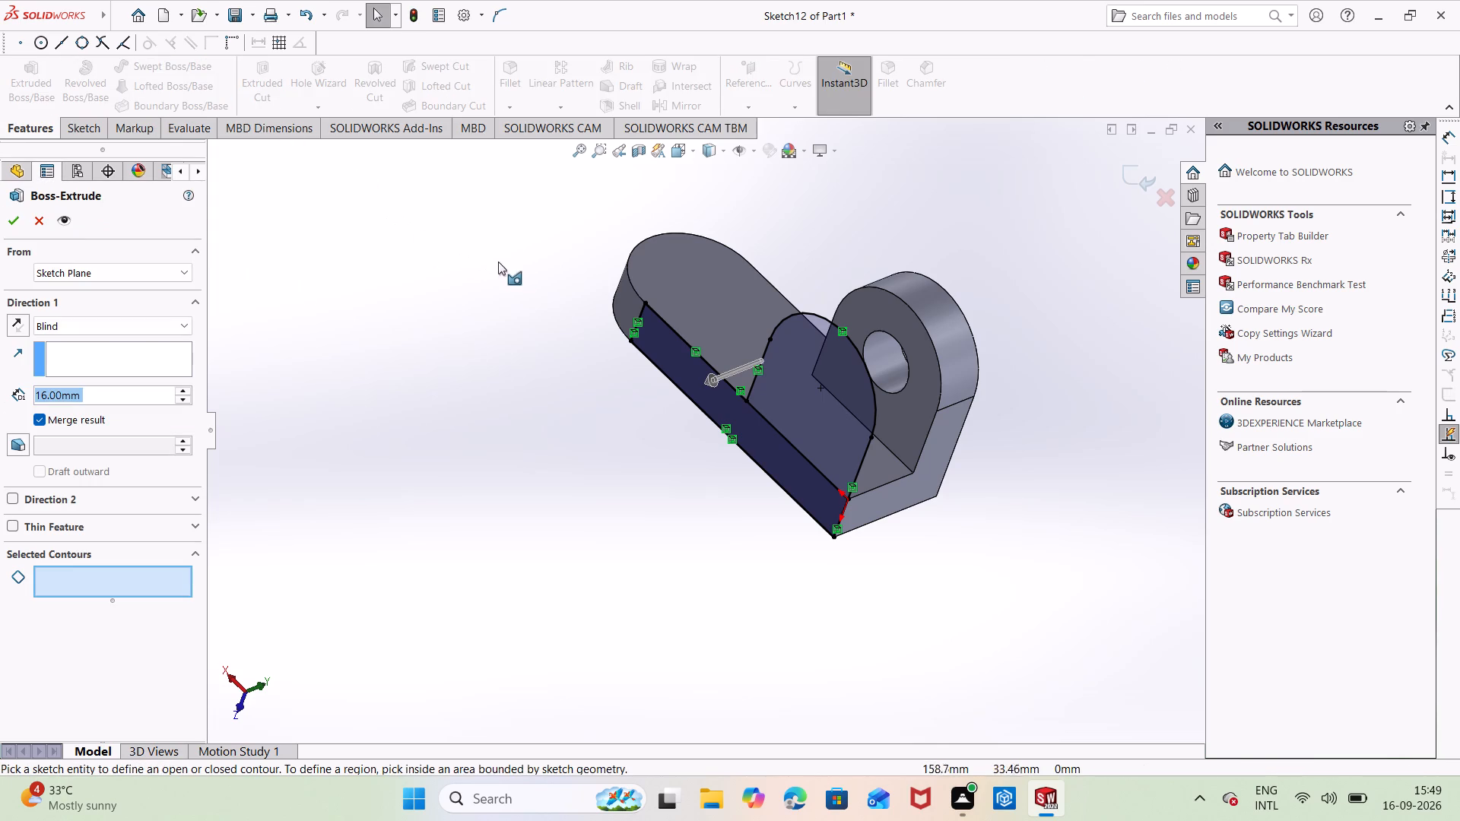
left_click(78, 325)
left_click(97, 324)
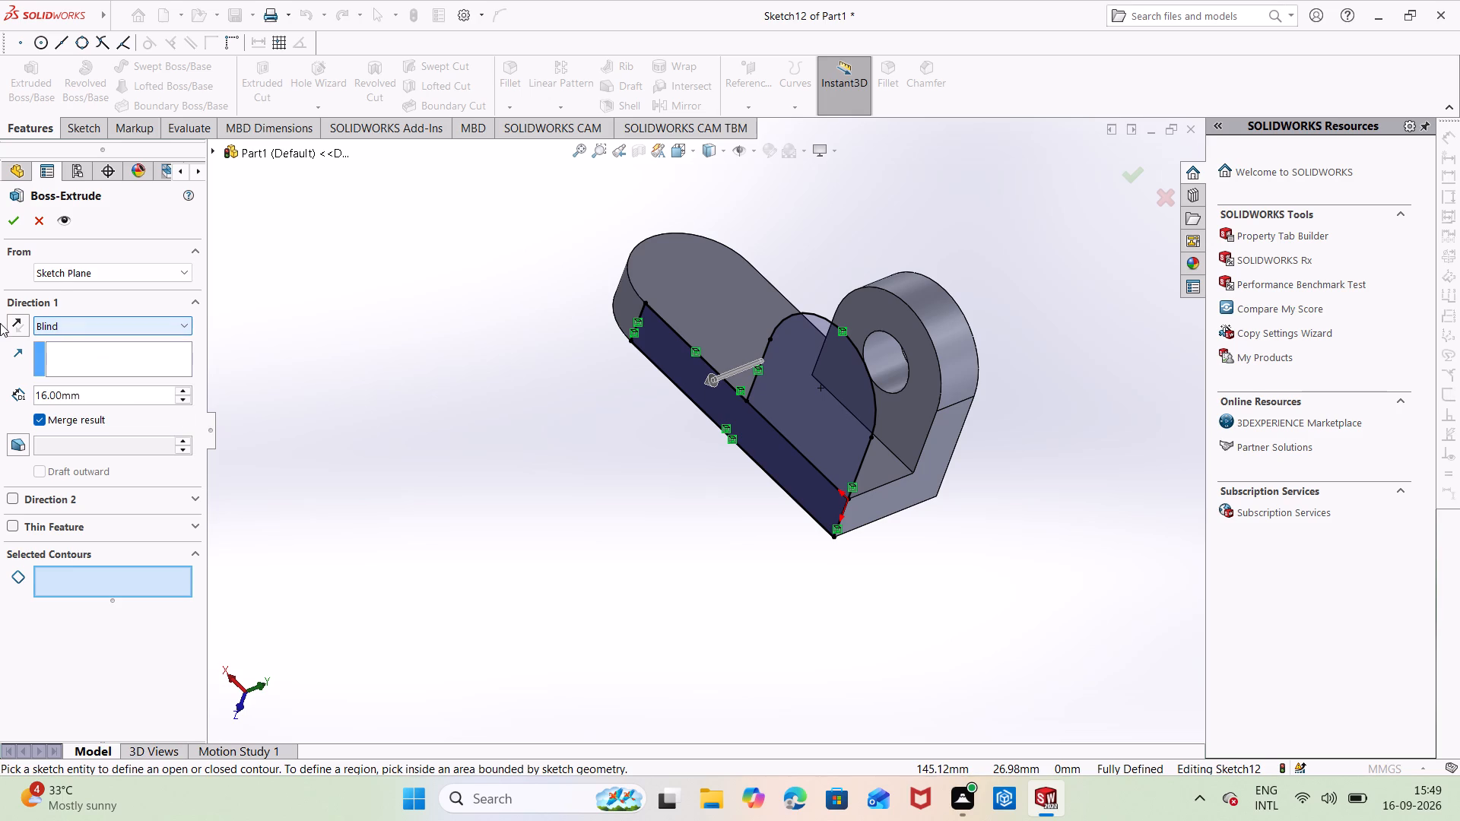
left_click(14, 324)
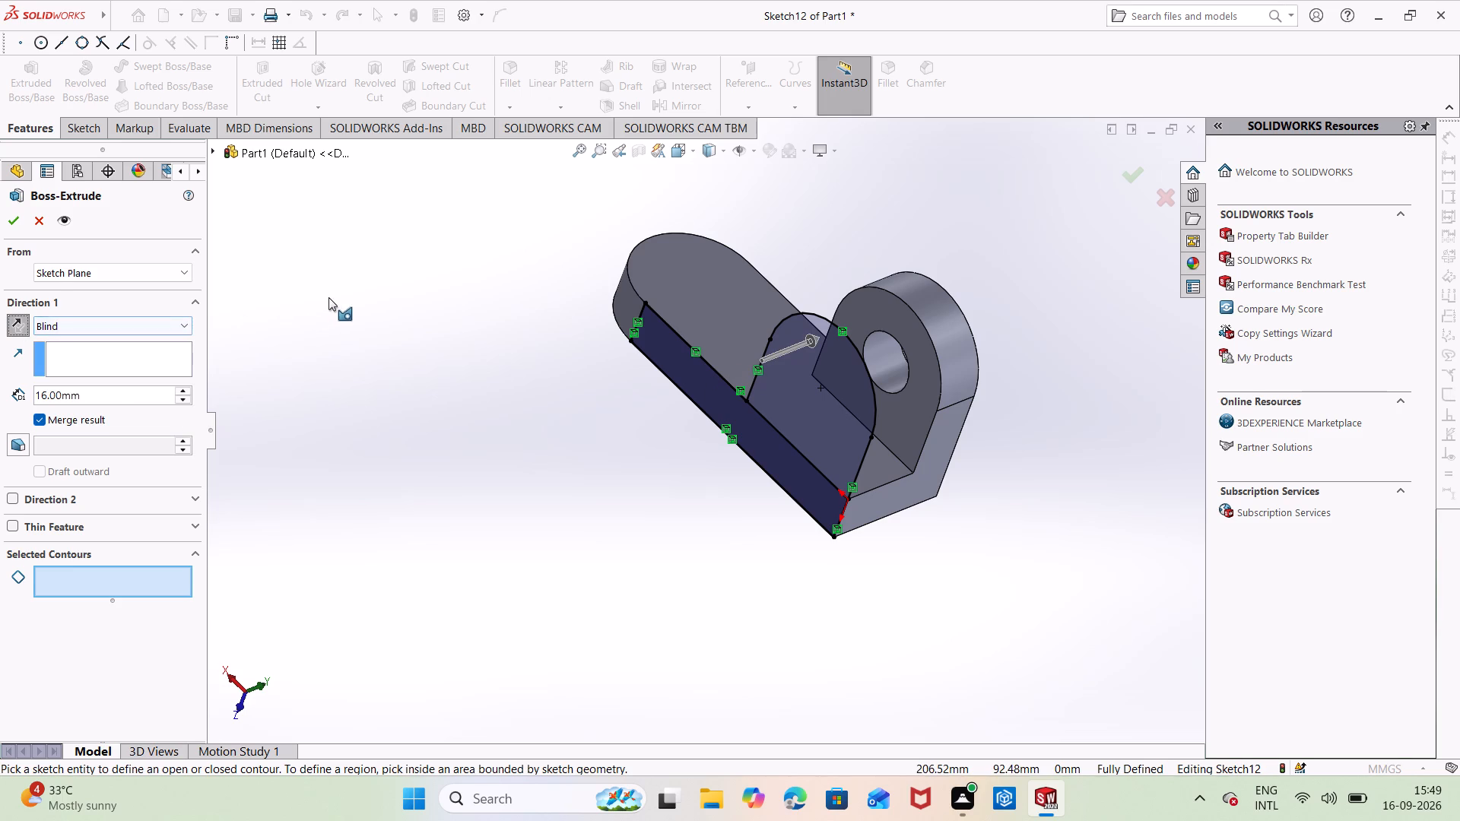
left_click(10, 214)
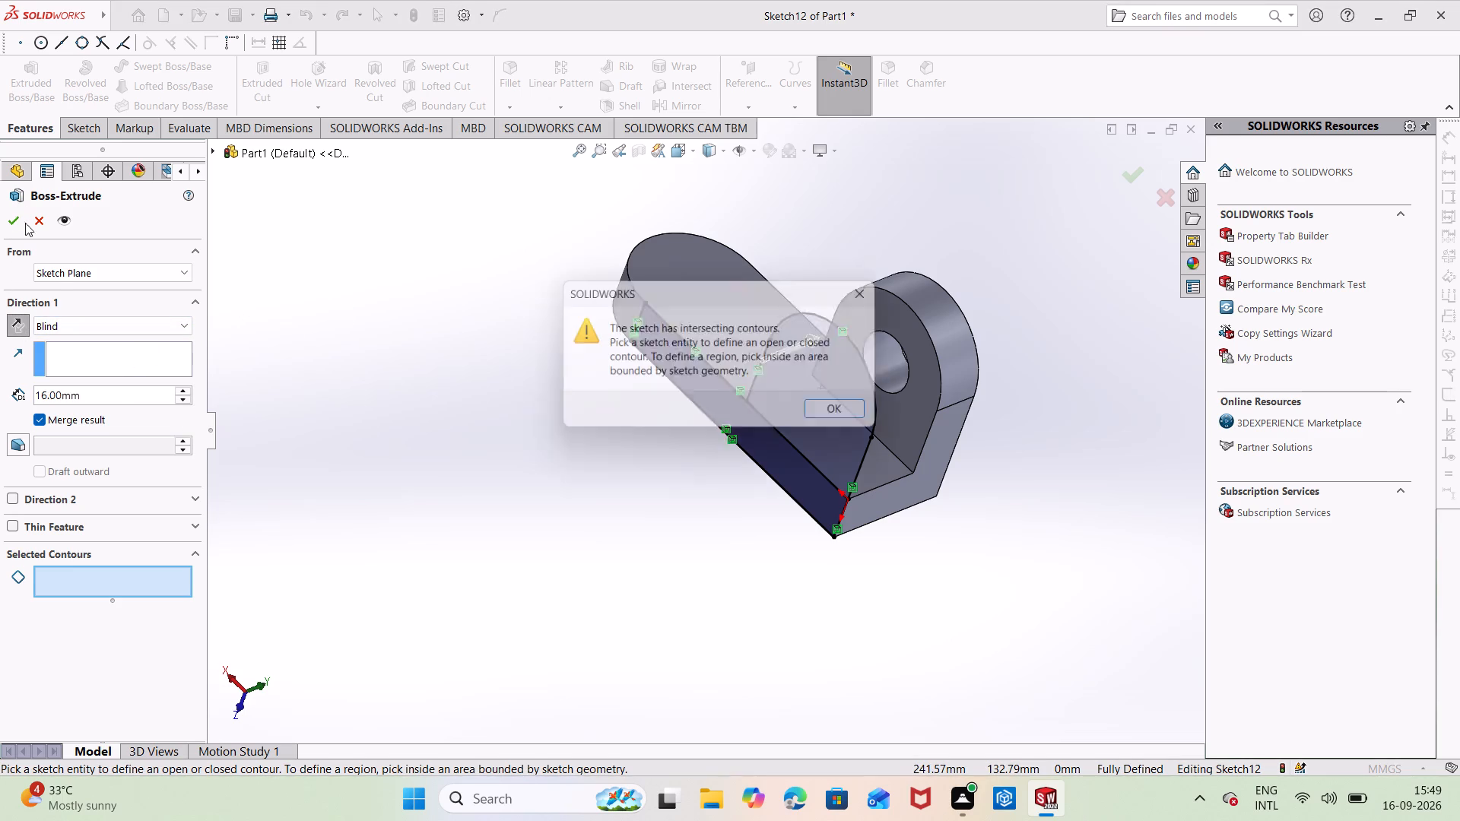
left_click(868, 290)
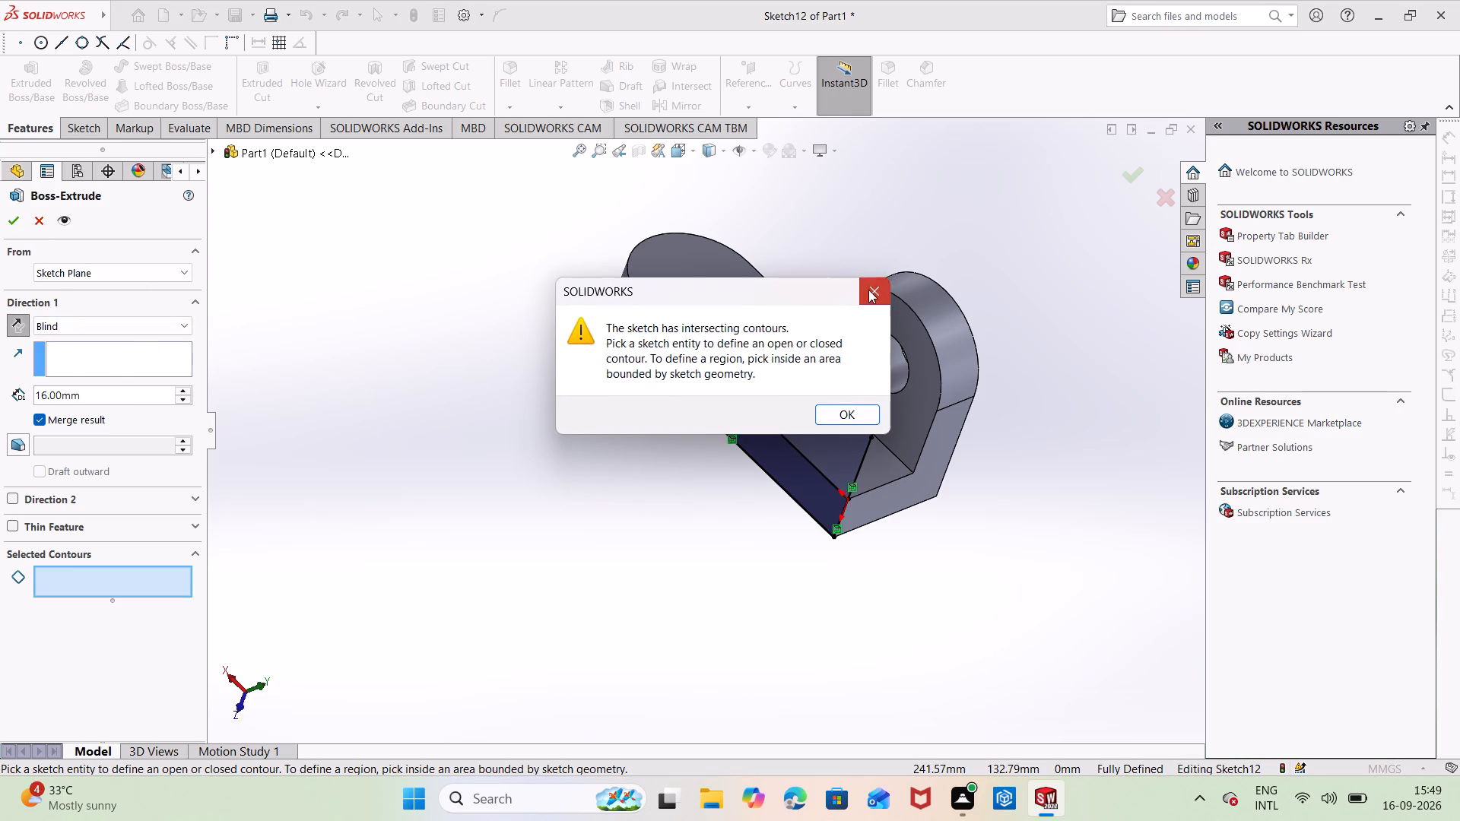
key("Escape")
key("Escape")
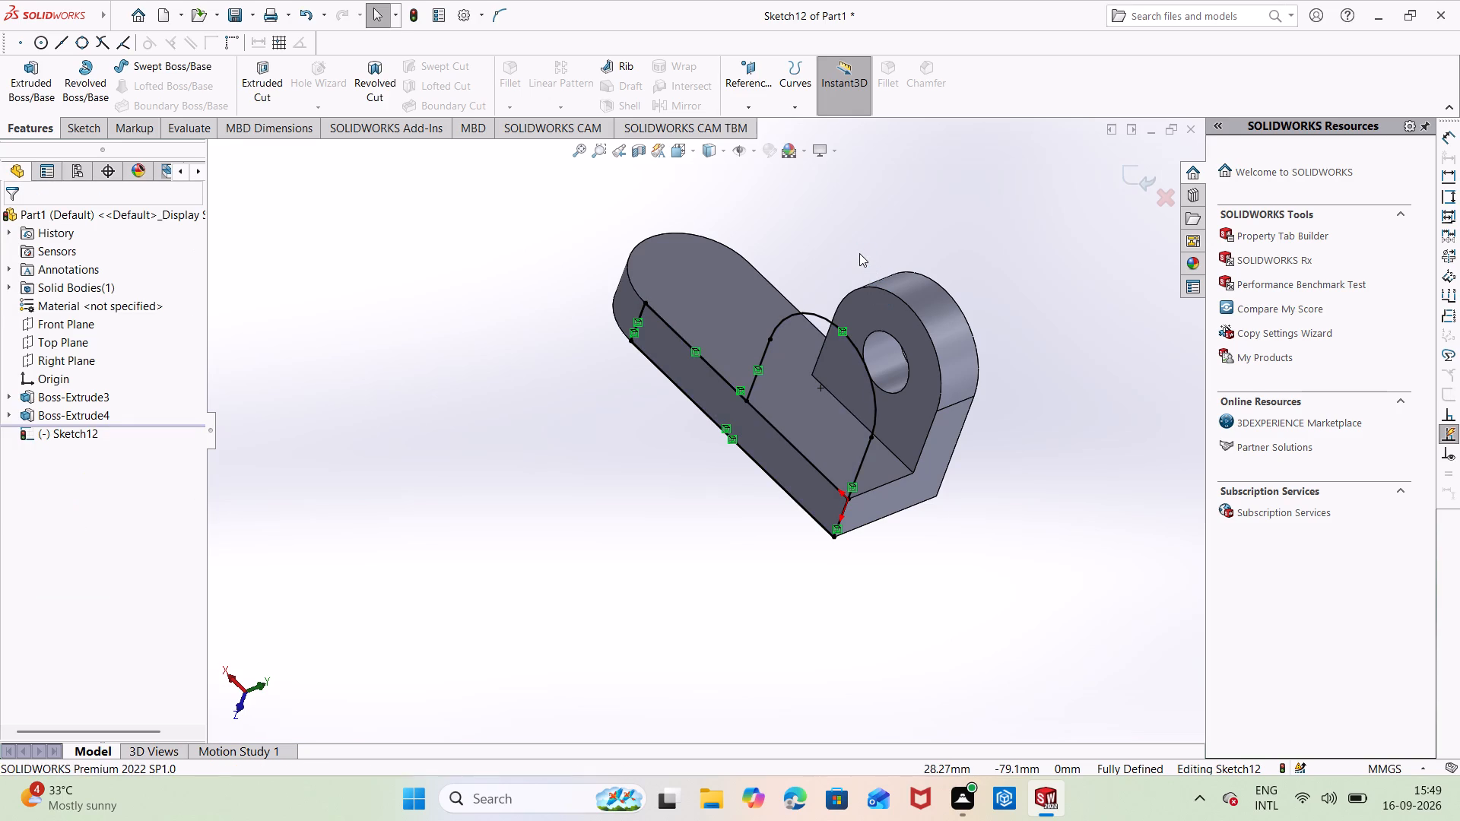
Undo the conversions of the lug outline and the side-face outline, keeping the sketch on the side face open.
key("ctrl+z")
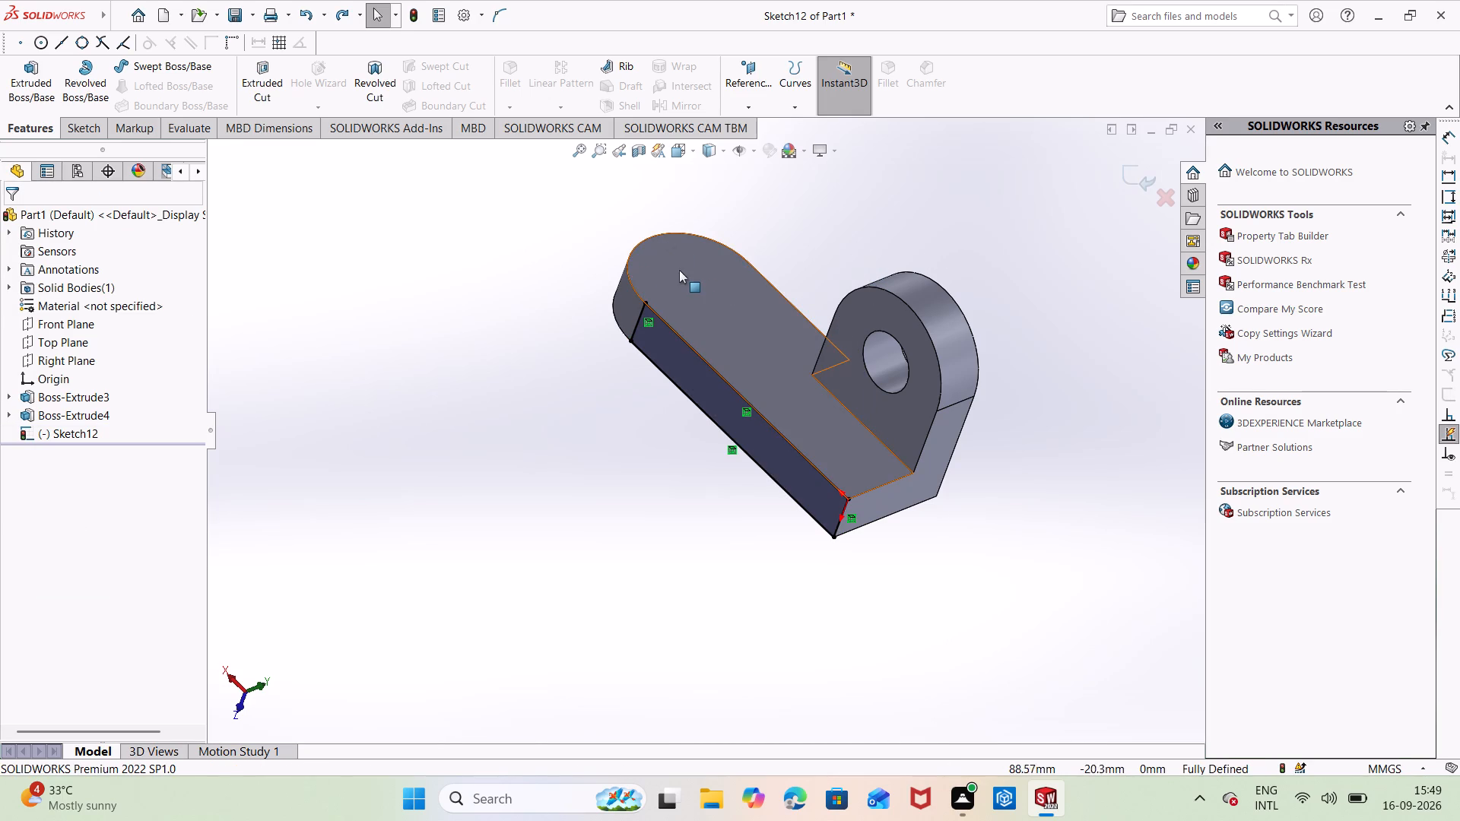
key("ctrl+z")
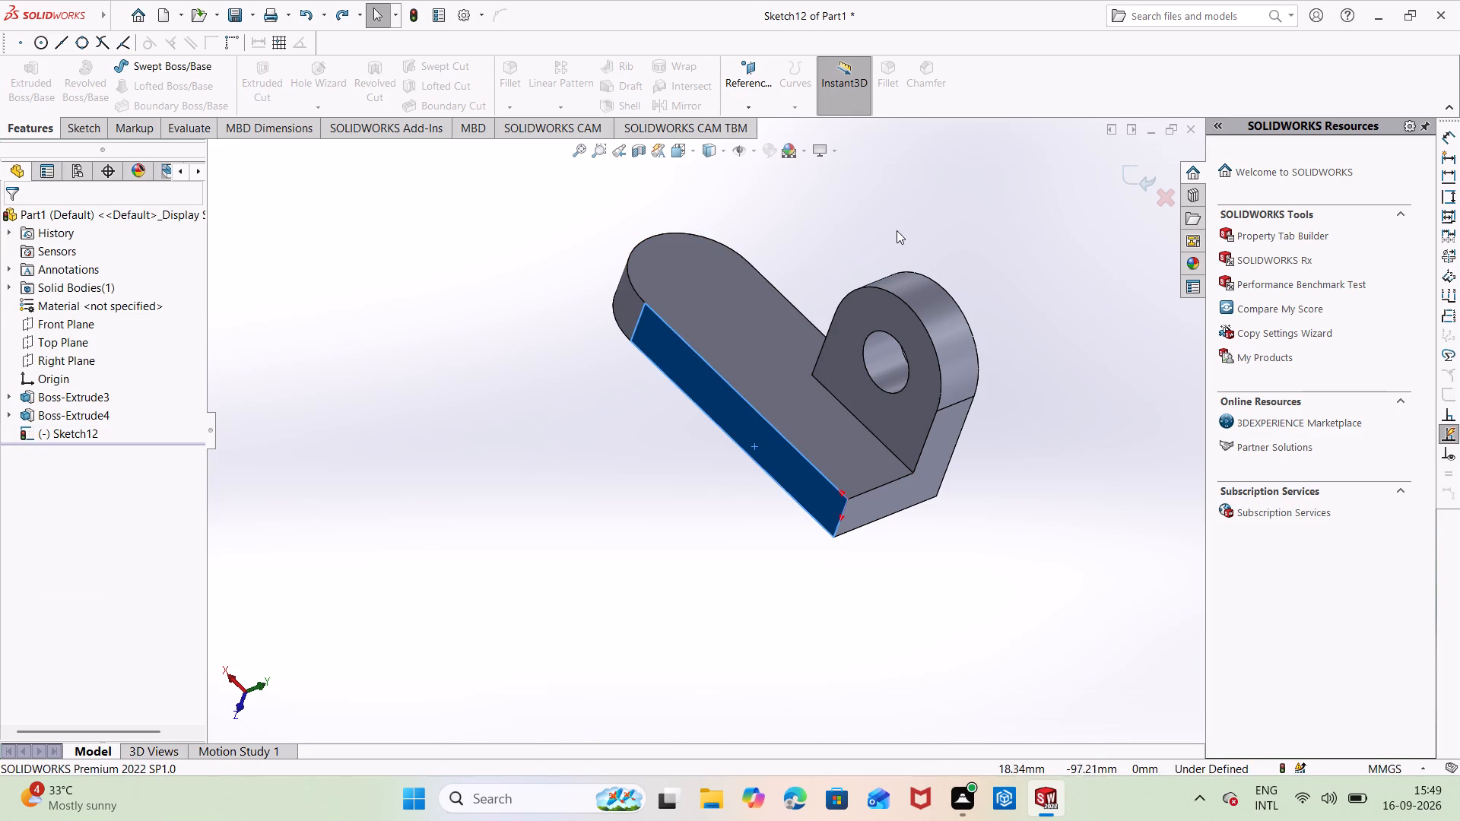
left_click(897, 230)
right_click(744, 435)
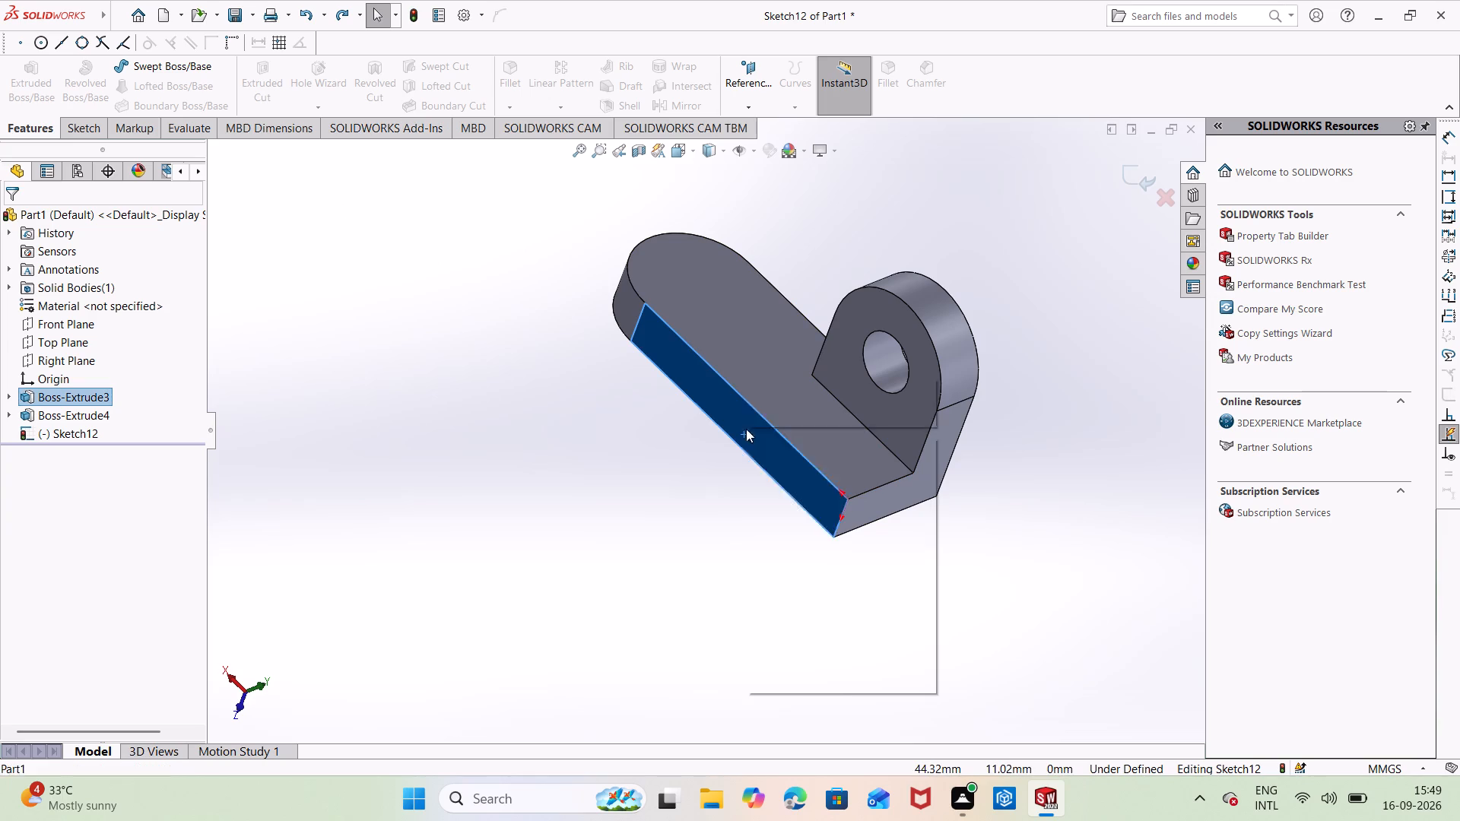
left_click(544, 400)
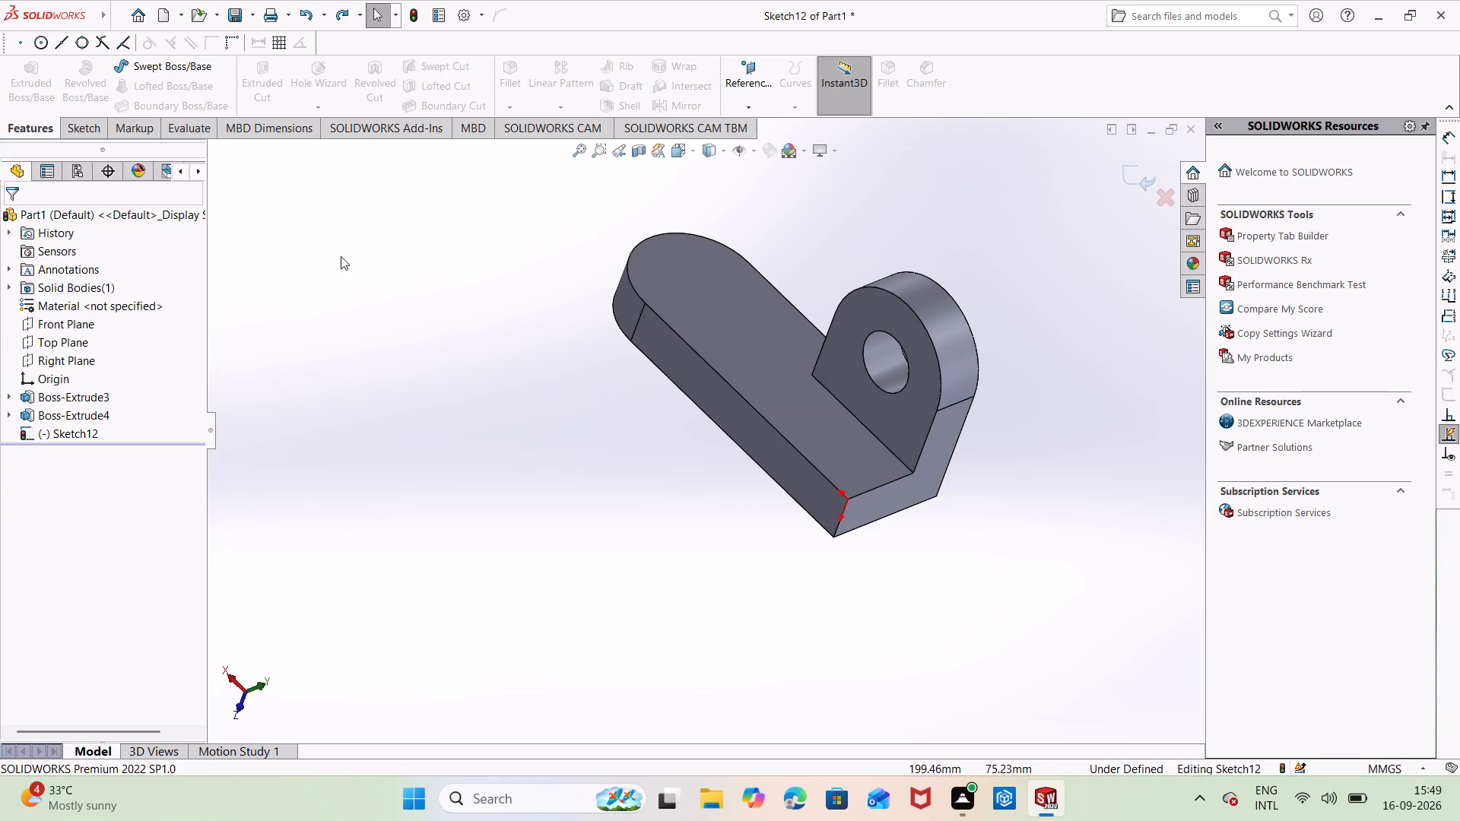
key("Escape")
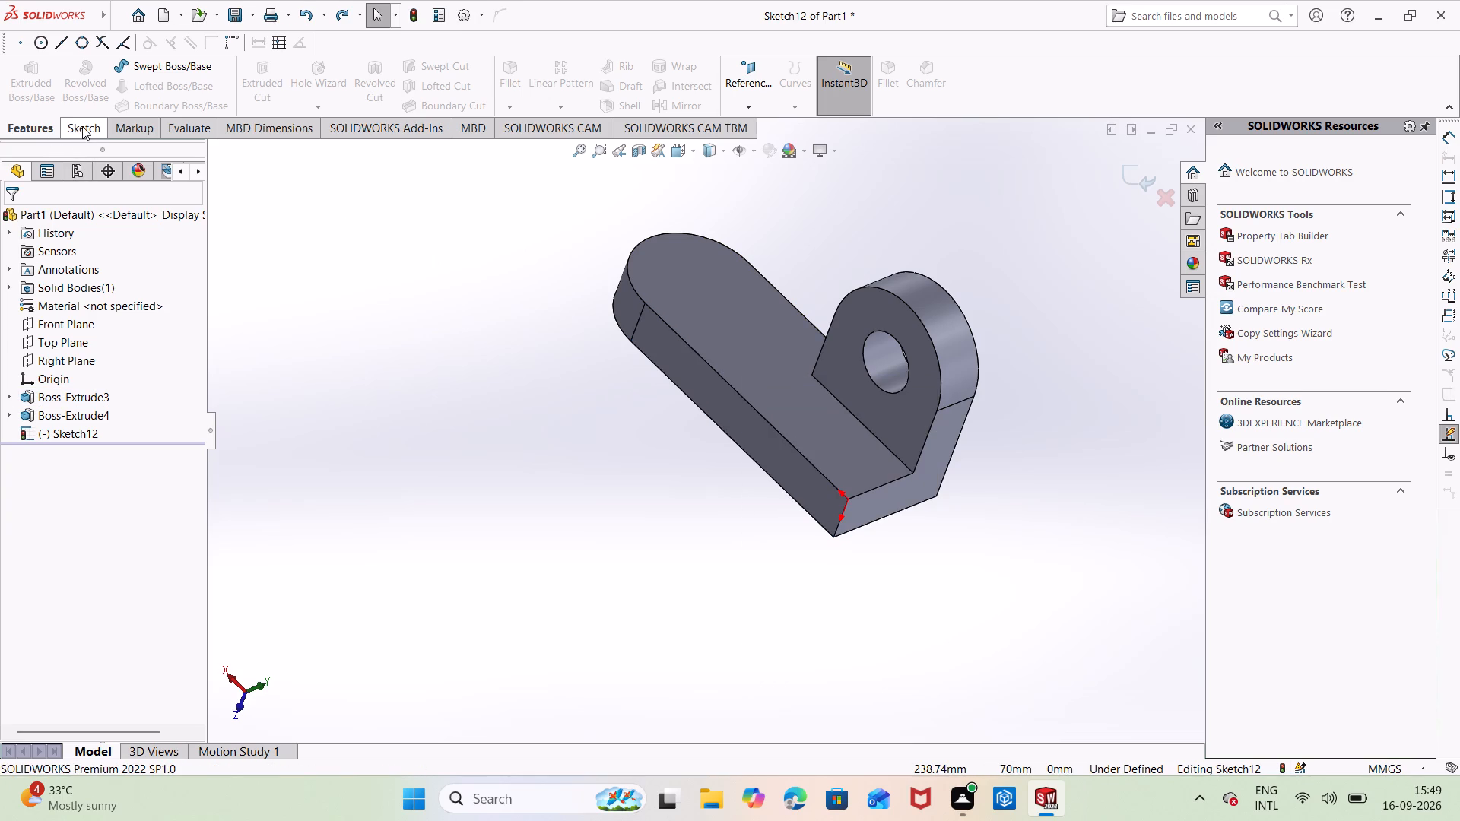
Convert the existing lug's hole edge and its inner-face outline into entities of the sketch on the opposite side face.
left_click(82, 126)
left_click(354, 71)
left_click(356, 71)
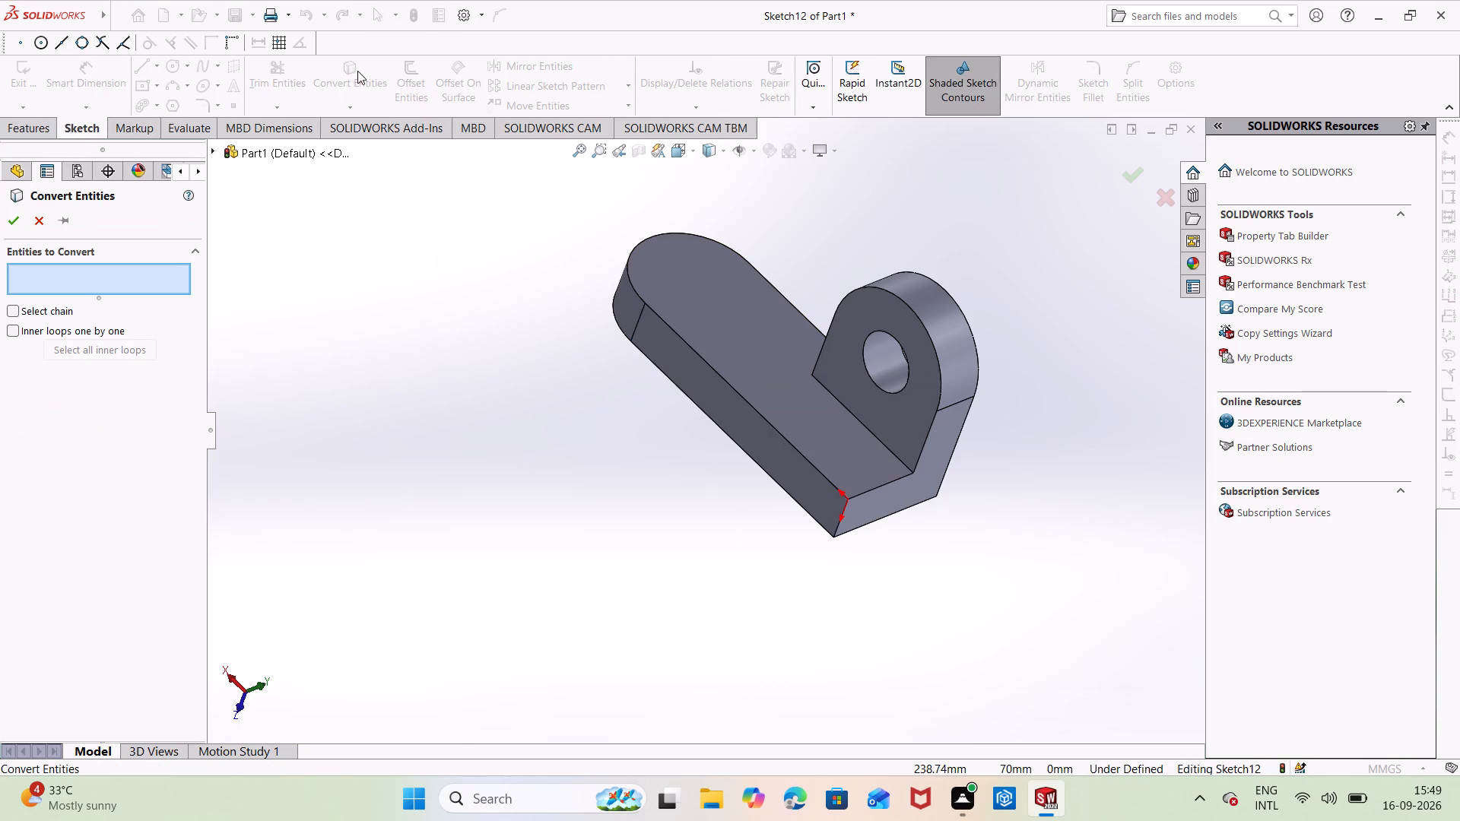
left_click(870, 314)
left_click(881, 333)
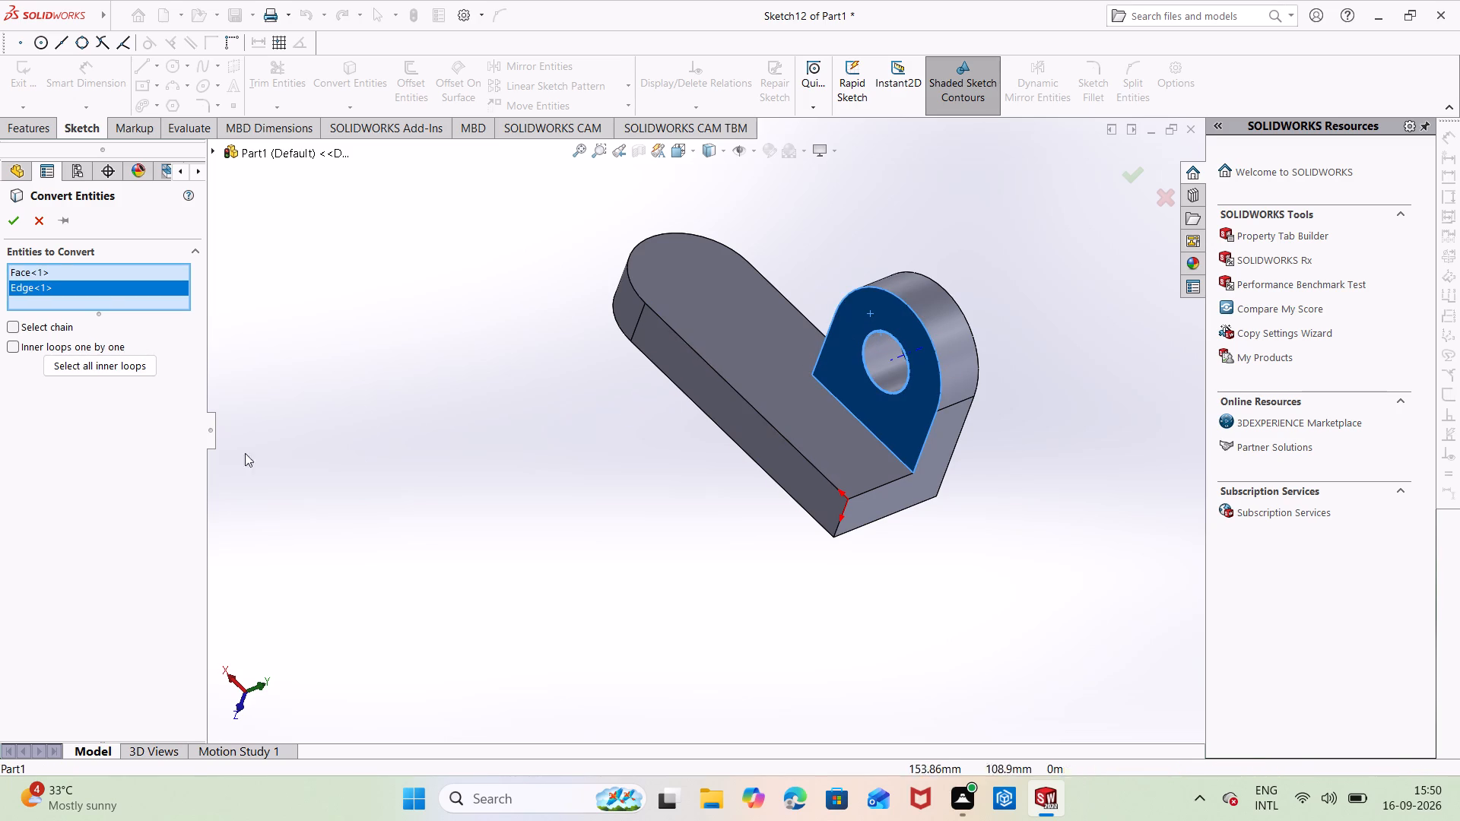
left_click(7, 216)
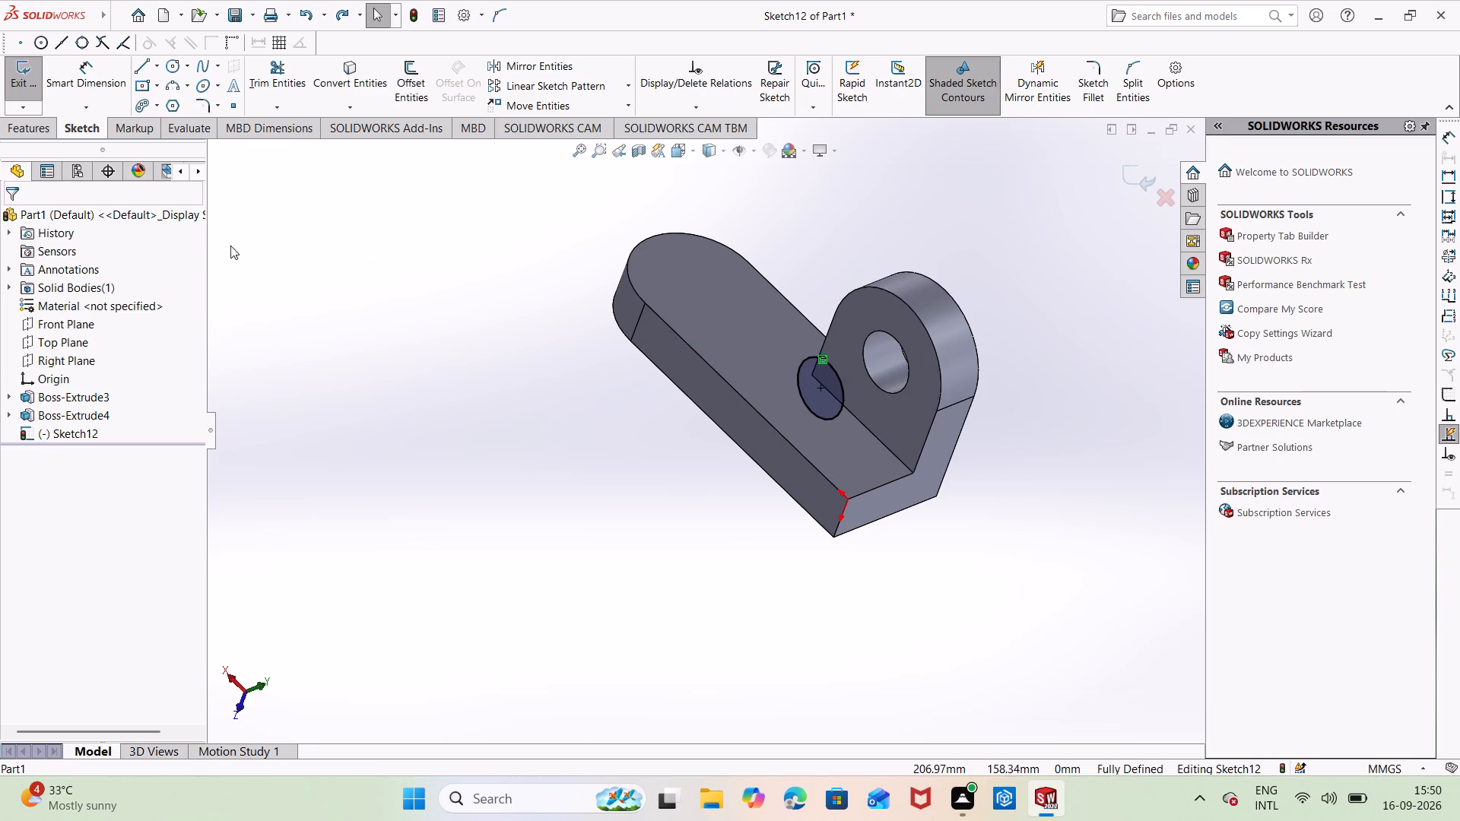
left_click(338, 78)
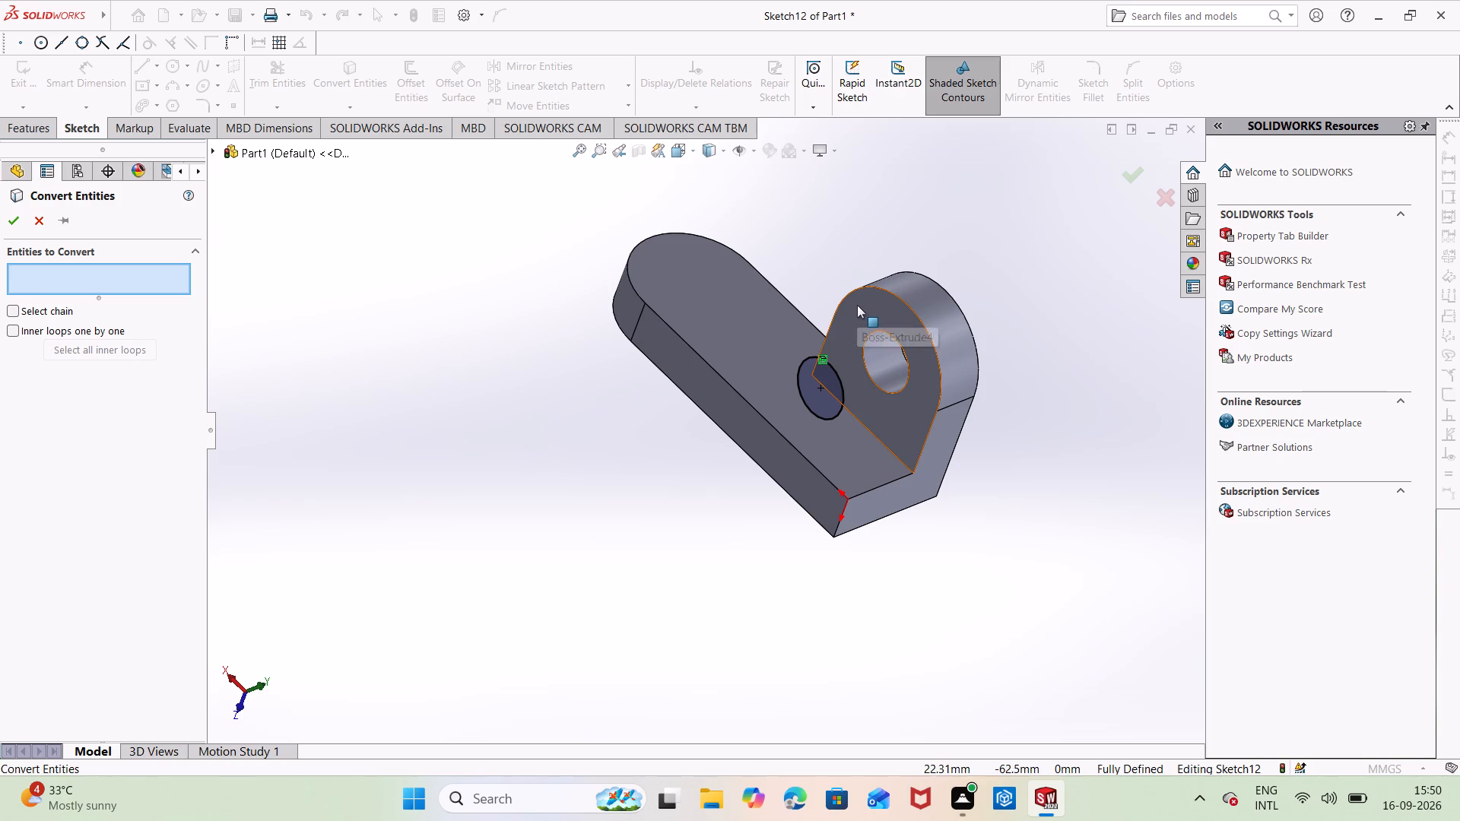
left_click(857, 305)
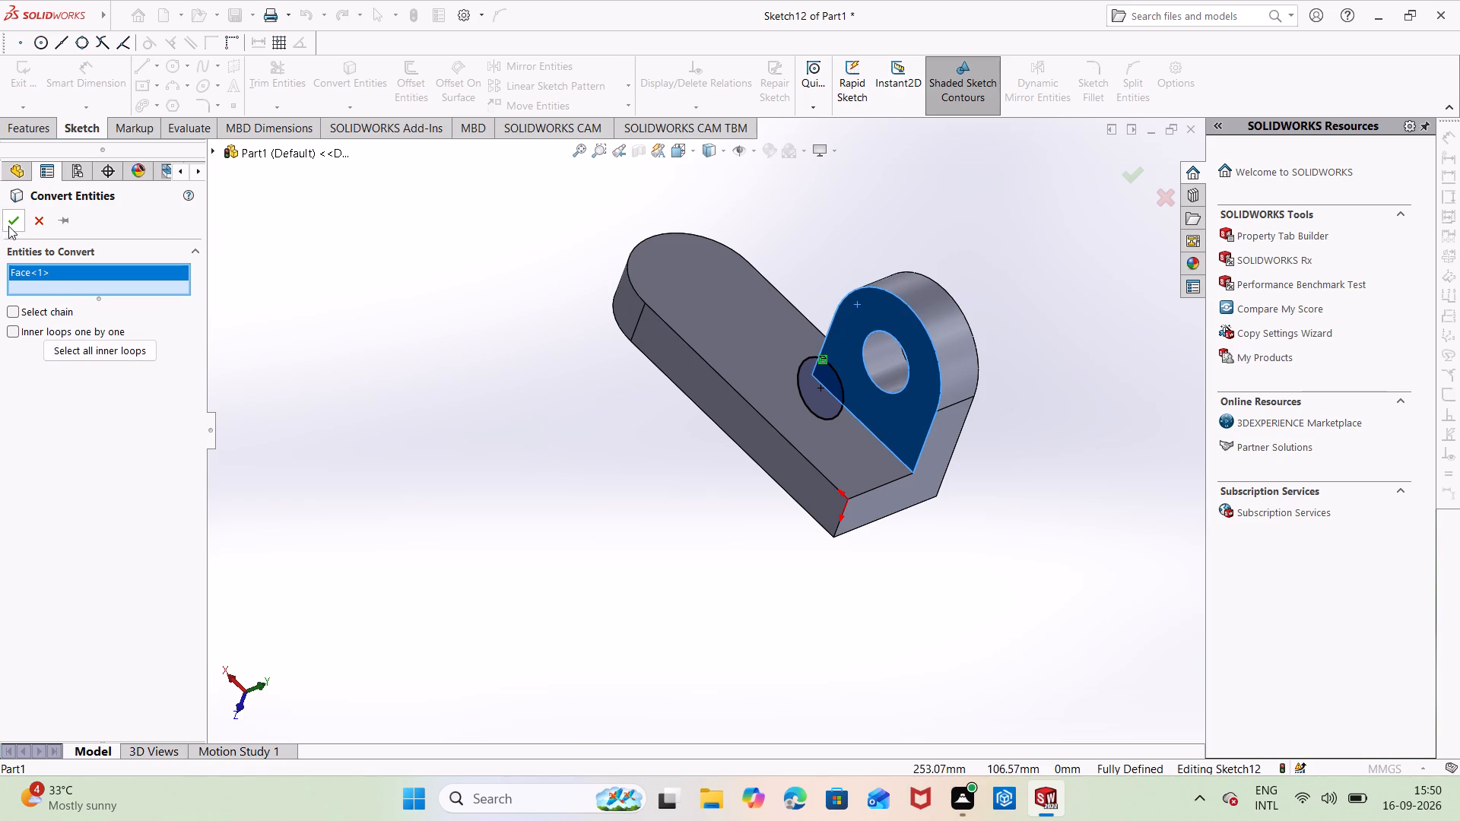
left_click(9, 224)
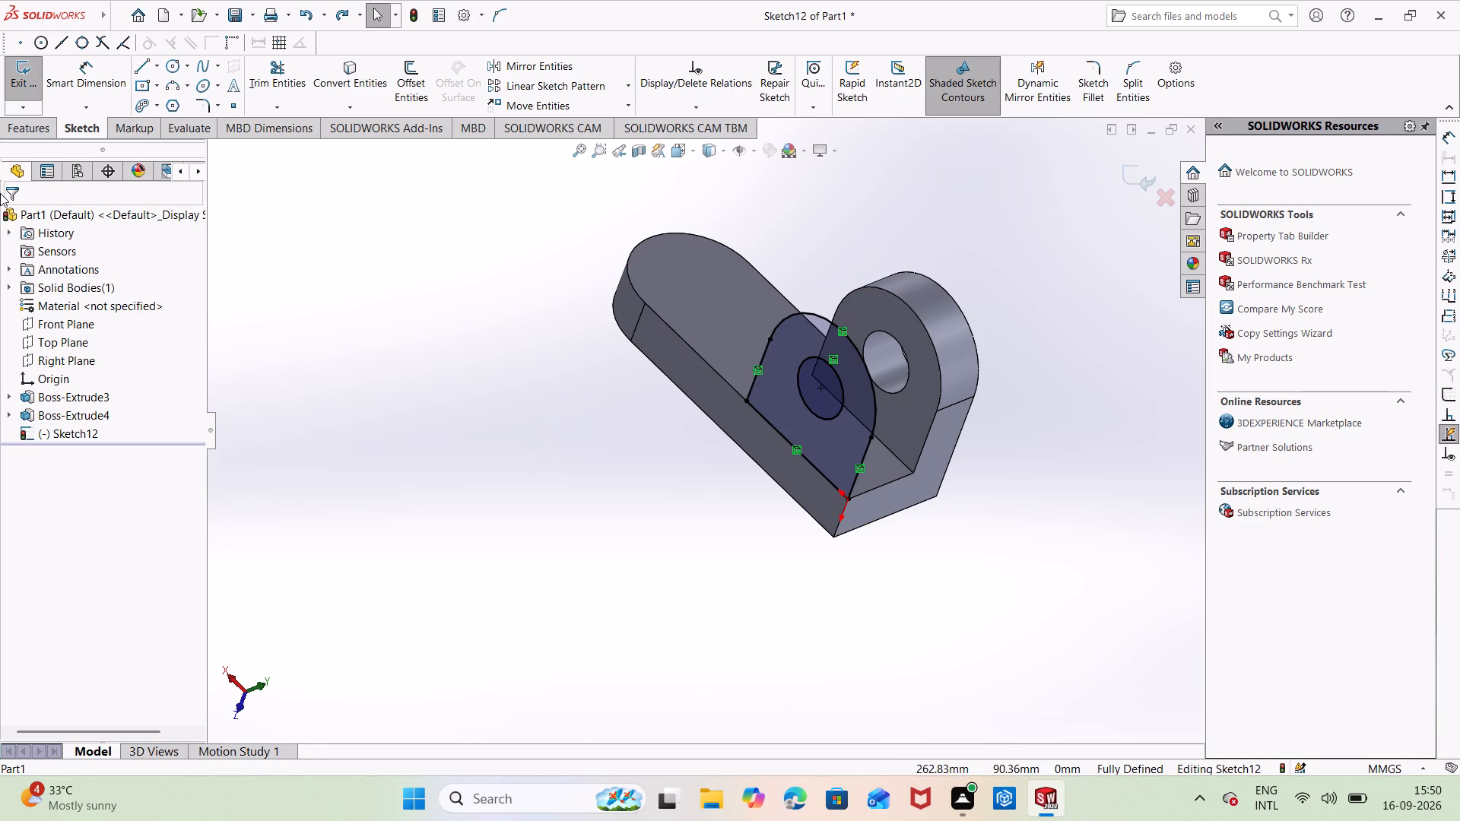
Extrude the converted lug profile with its hole as a 16 mm blind boss, direction reversed and merged with the body.
left_click(29, 128)
left_click(27, 65)
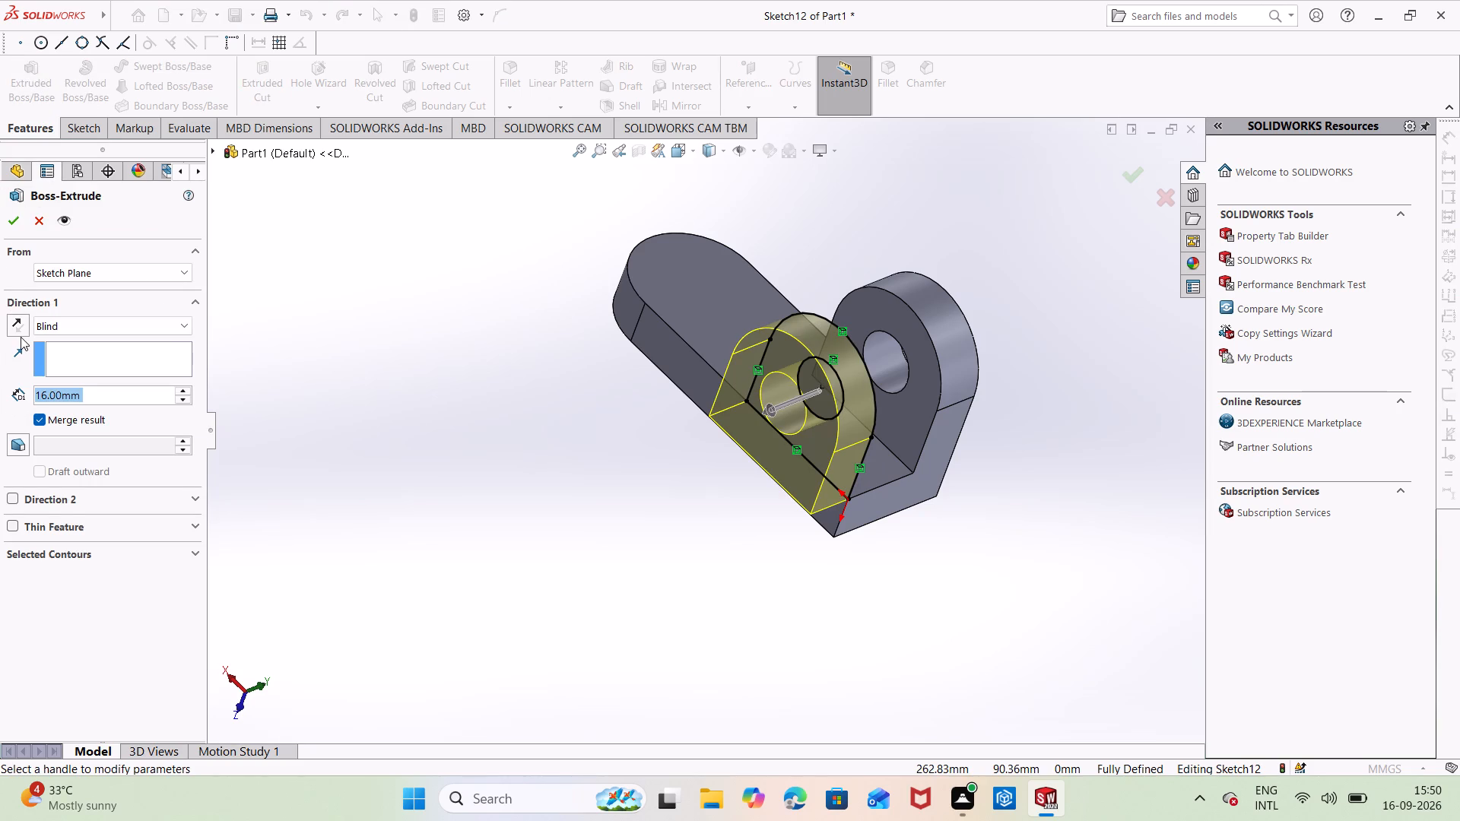
left_click(21, 337)
left_click(16, 325)
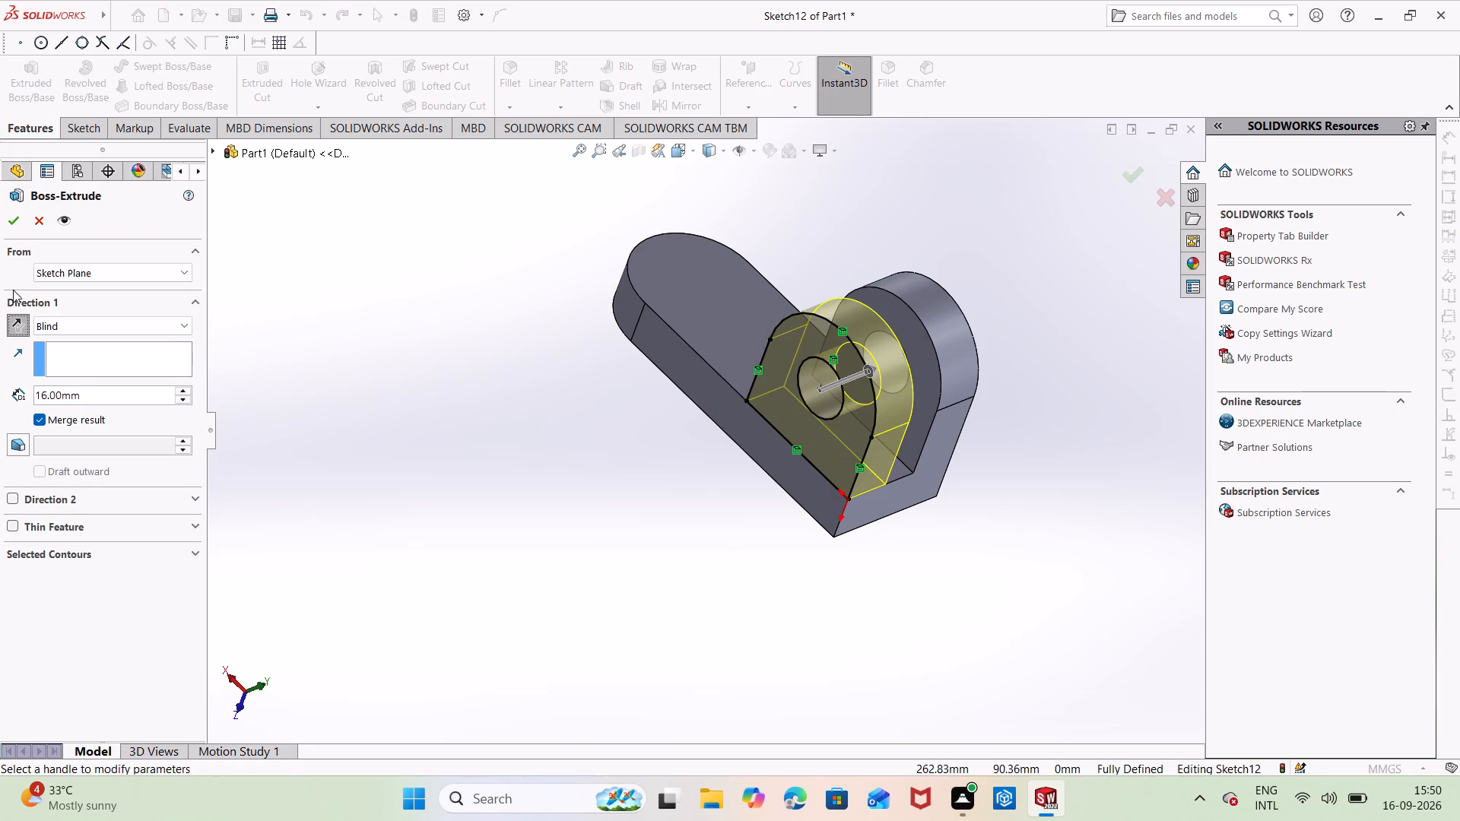
left_click(11, 221)
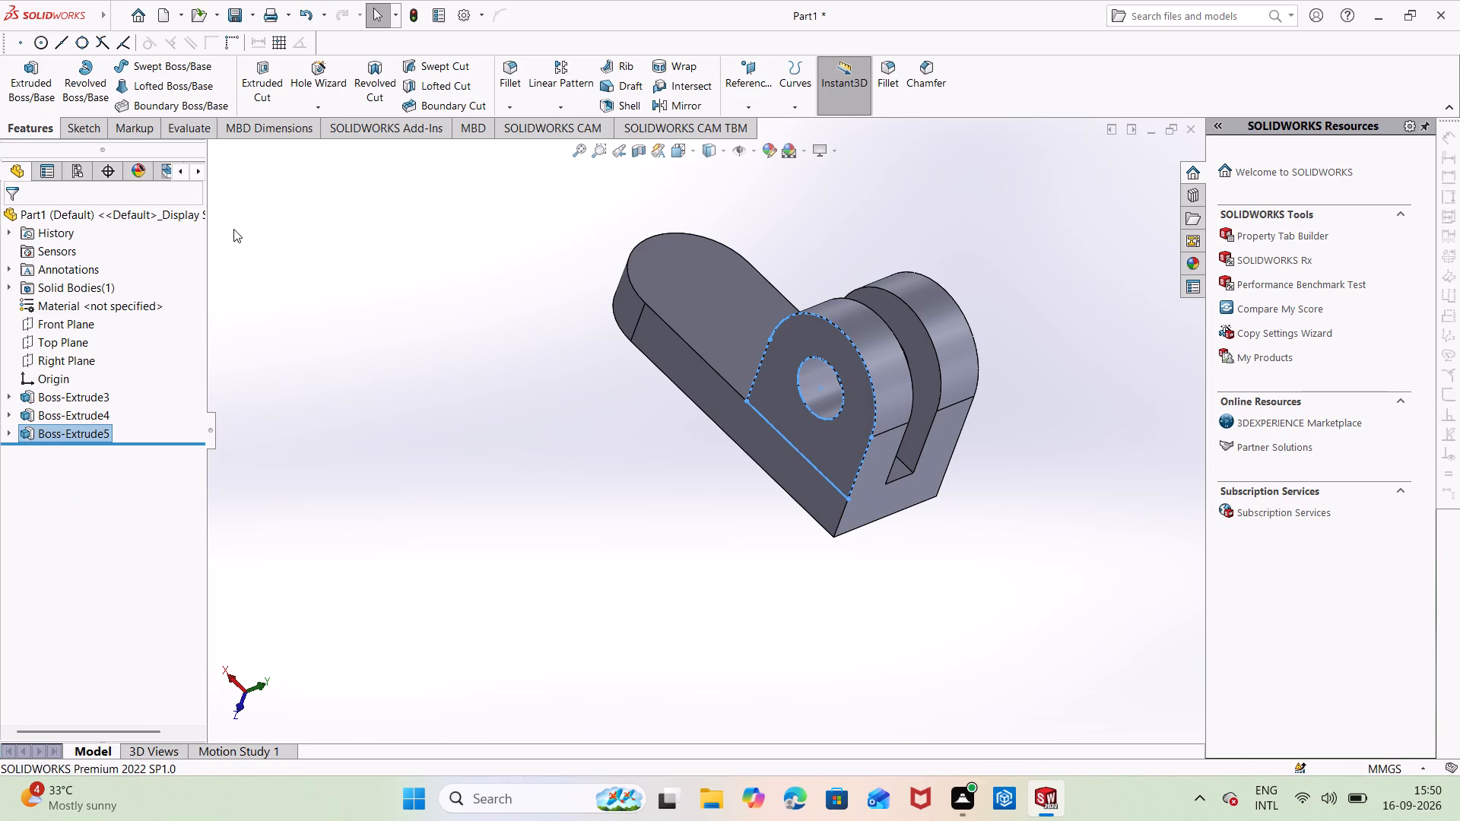
left_click(303, 242)
Start a sketch on the body's broad flat face between the lugs and the rounded end.
middle_click_drag(481, 227, 487, 284)
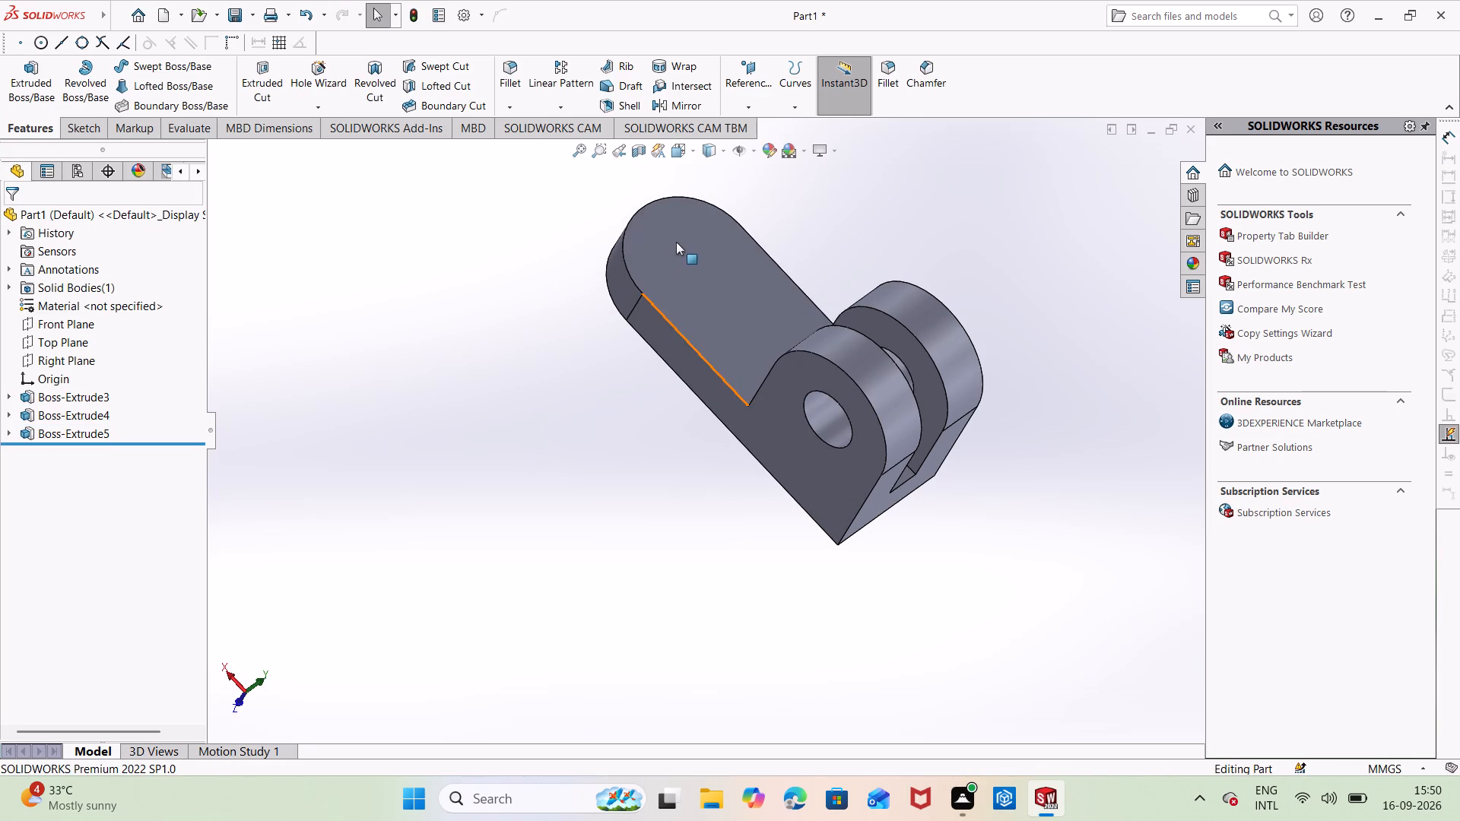
right_click(664, 239)
left_click(685, 214)
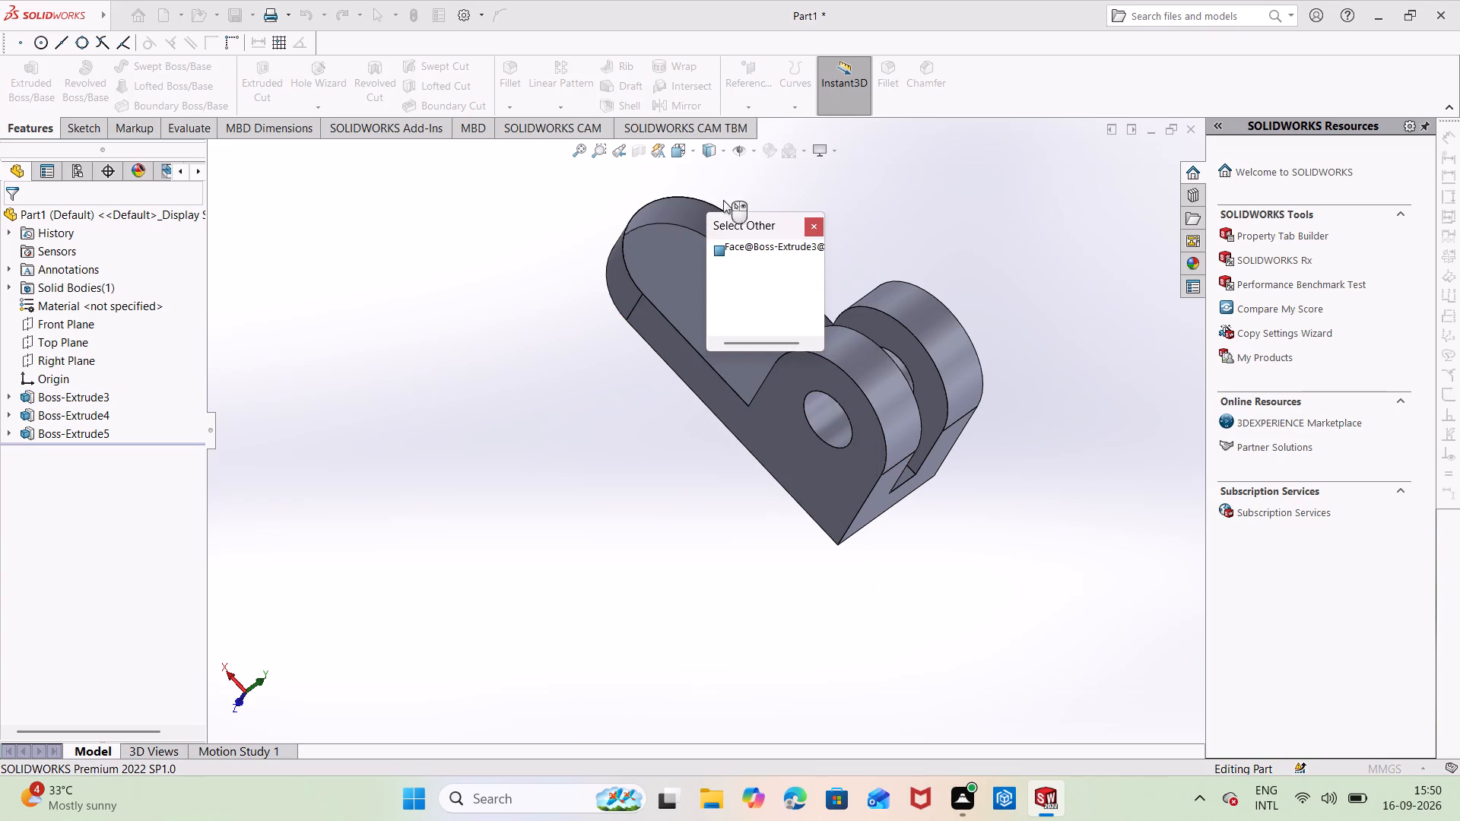
key("Escape")
right_click(697, 252)
left_click(735, 225)
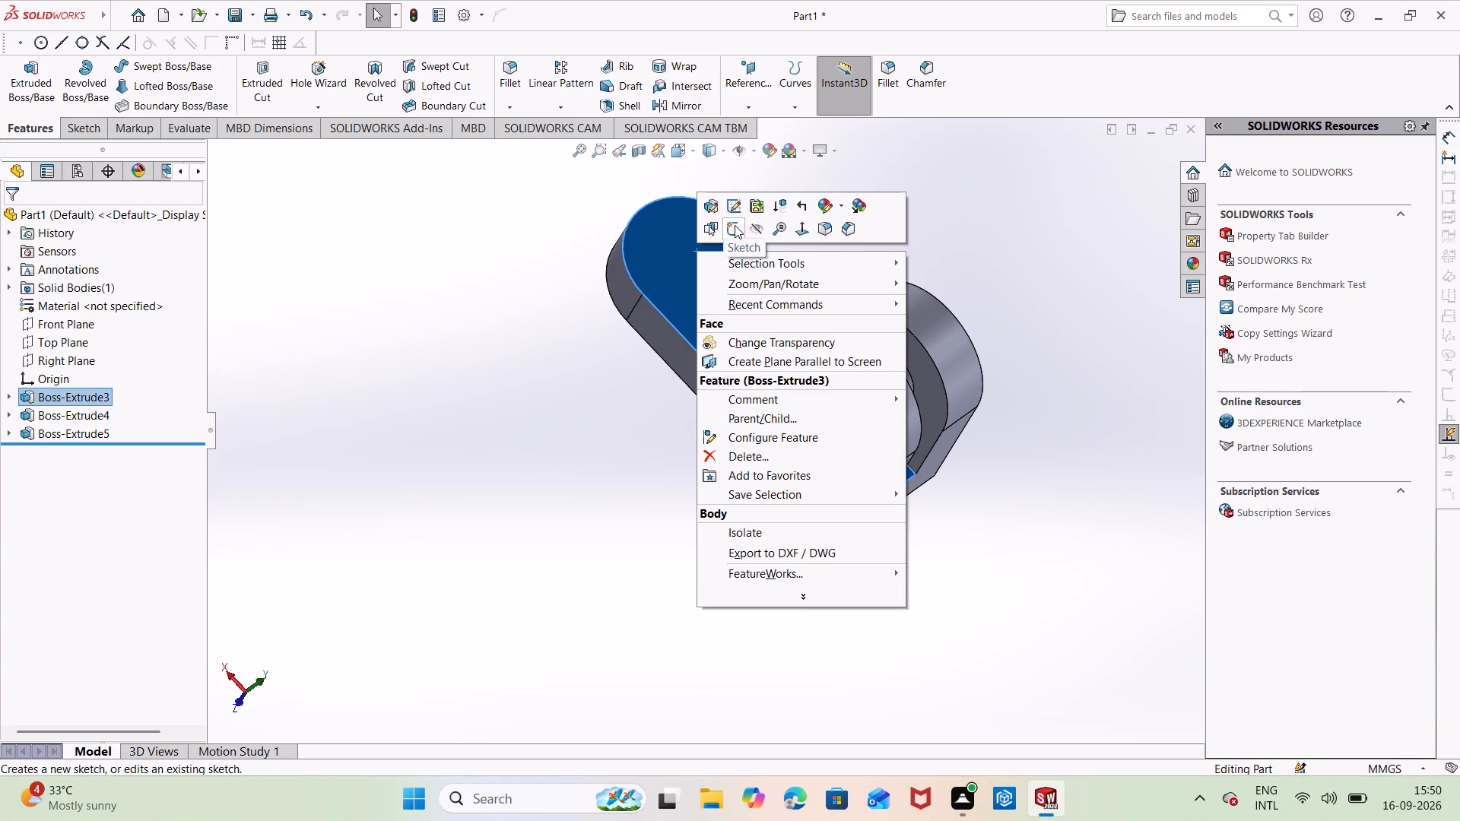
left_click(719, 204)
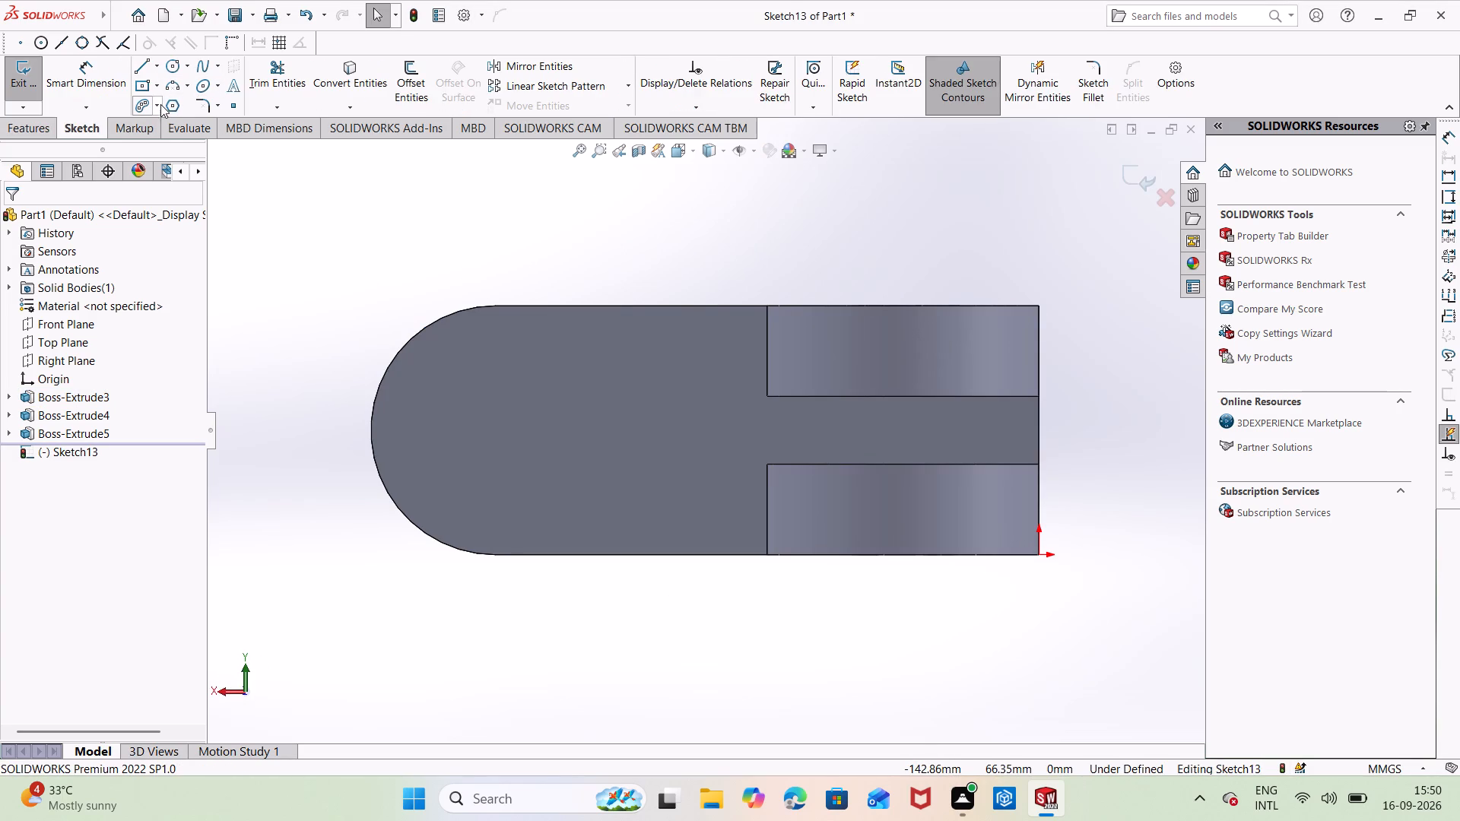
Sketch a horizontal straight slot near the body's rounded end, about 29 mm between centres and about 11 mm wide.
left_click(156, 106)
left_click(167, 133)
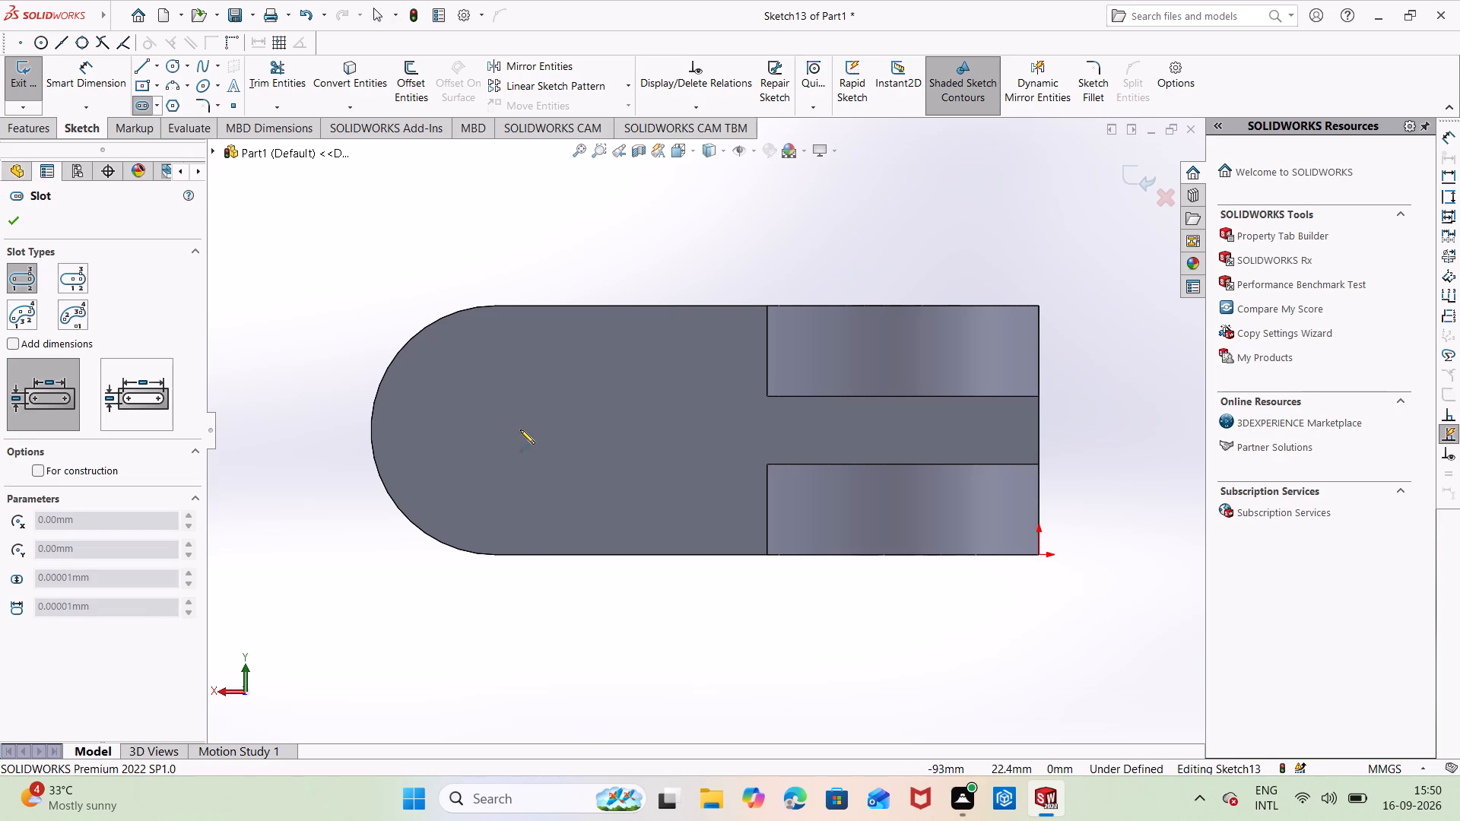
left_click(478, 420)
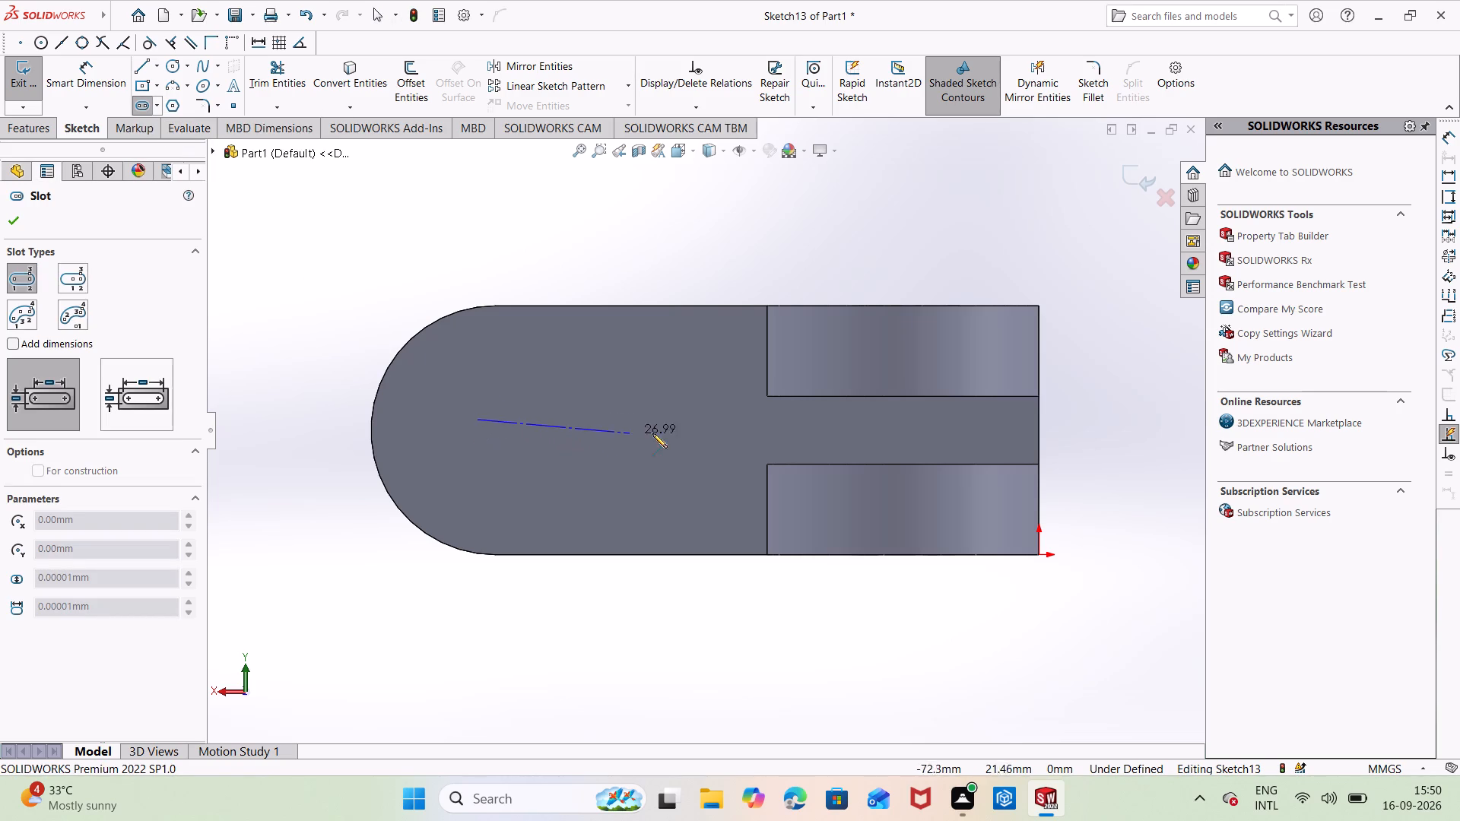
left_click(640, 417)
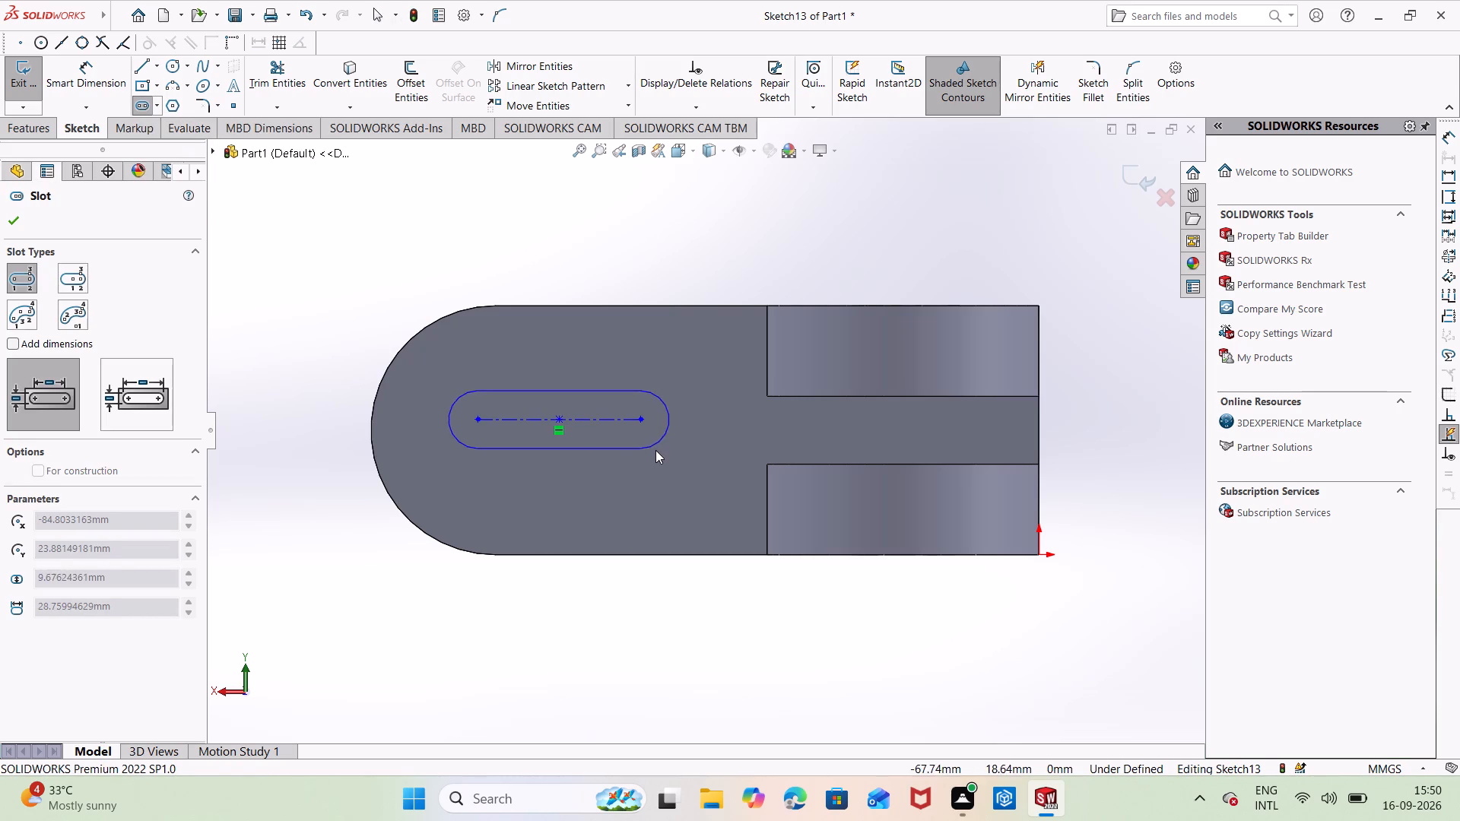
left_click(658, 452)
key("Escape")
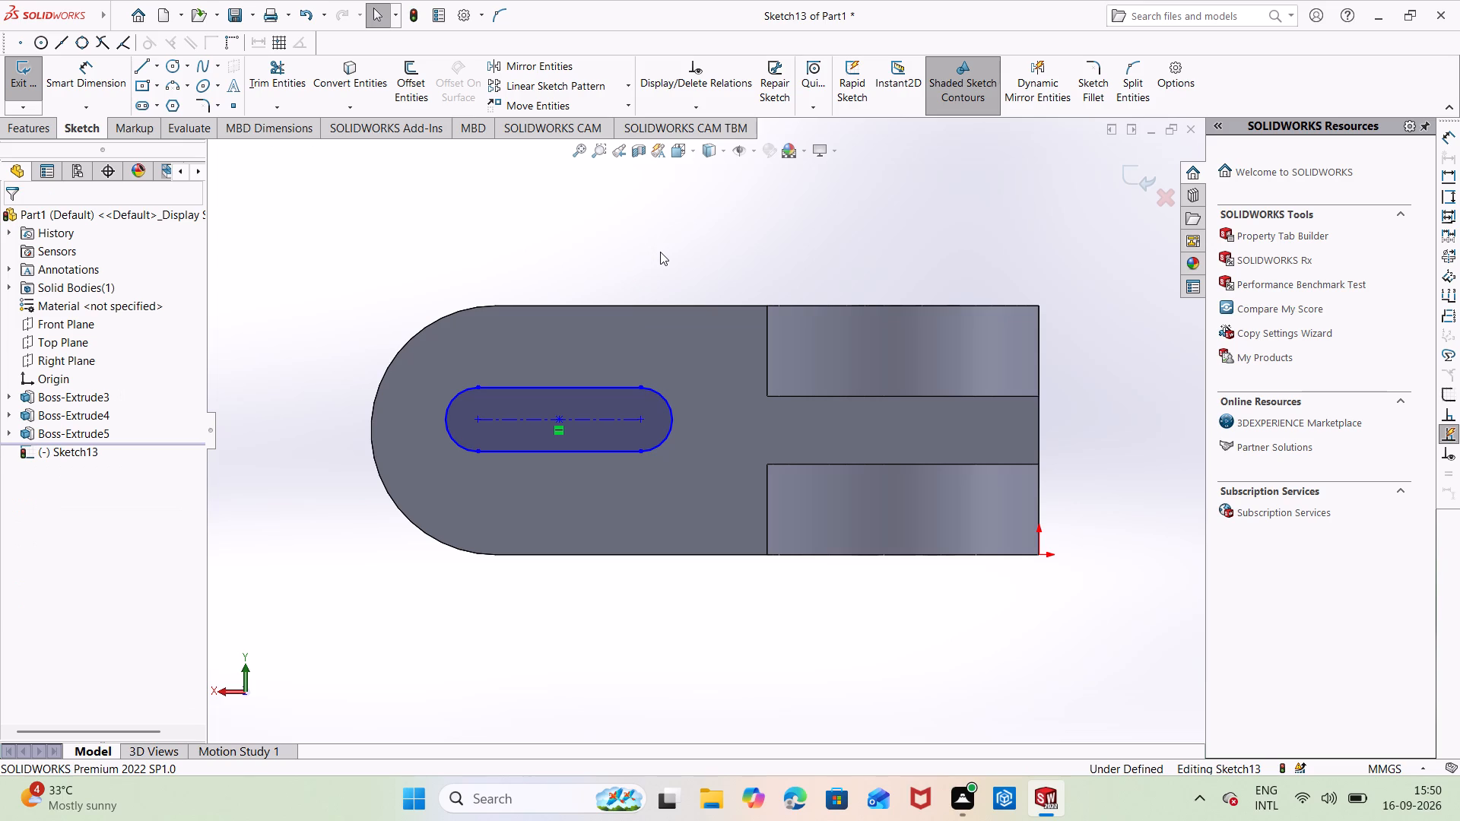
Dimension the slot's end arc nearer the lugs with a radius of 8 mm.
left_click(71, 87)
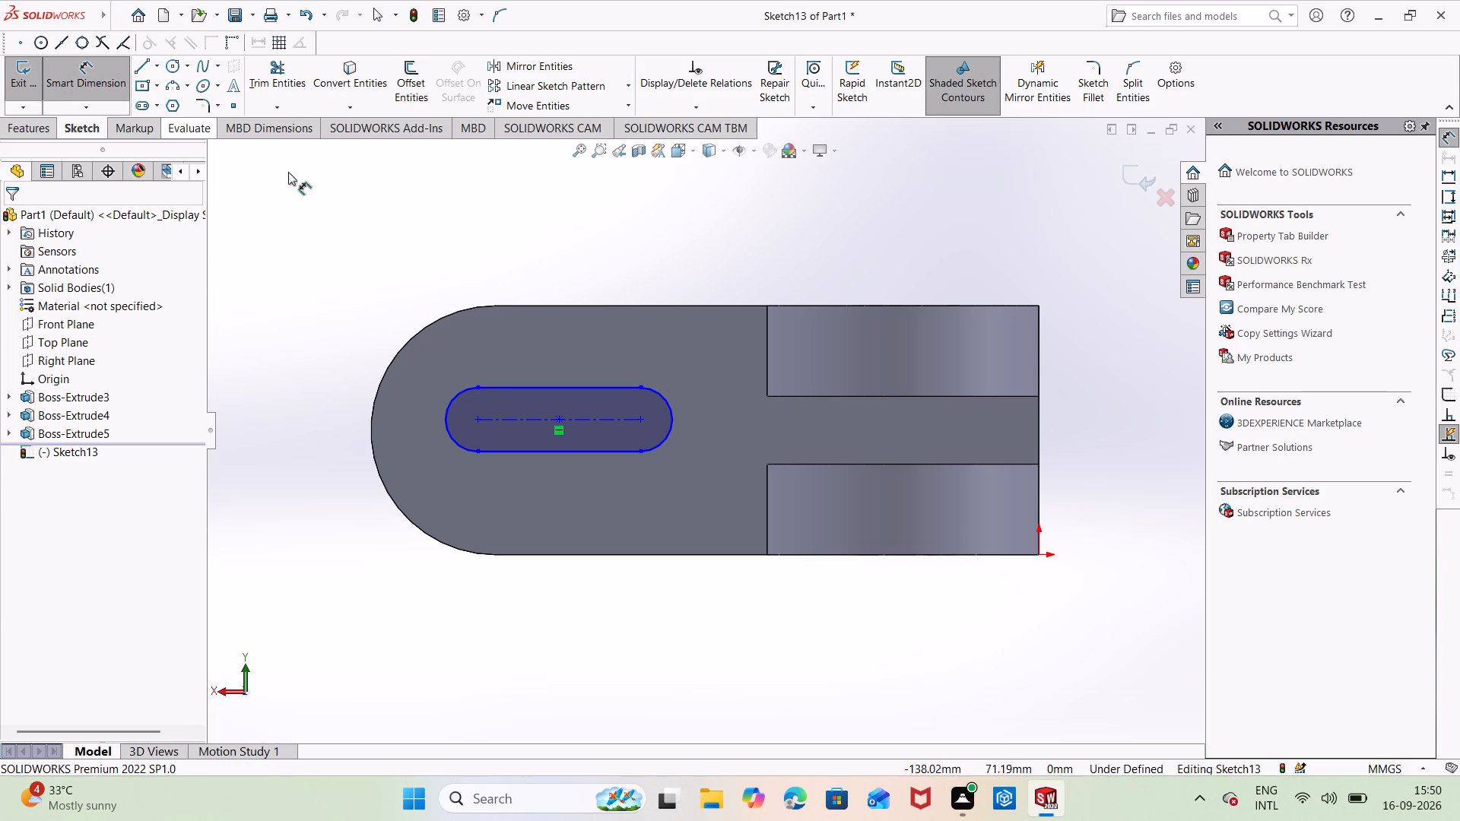
left_click(668, 416)
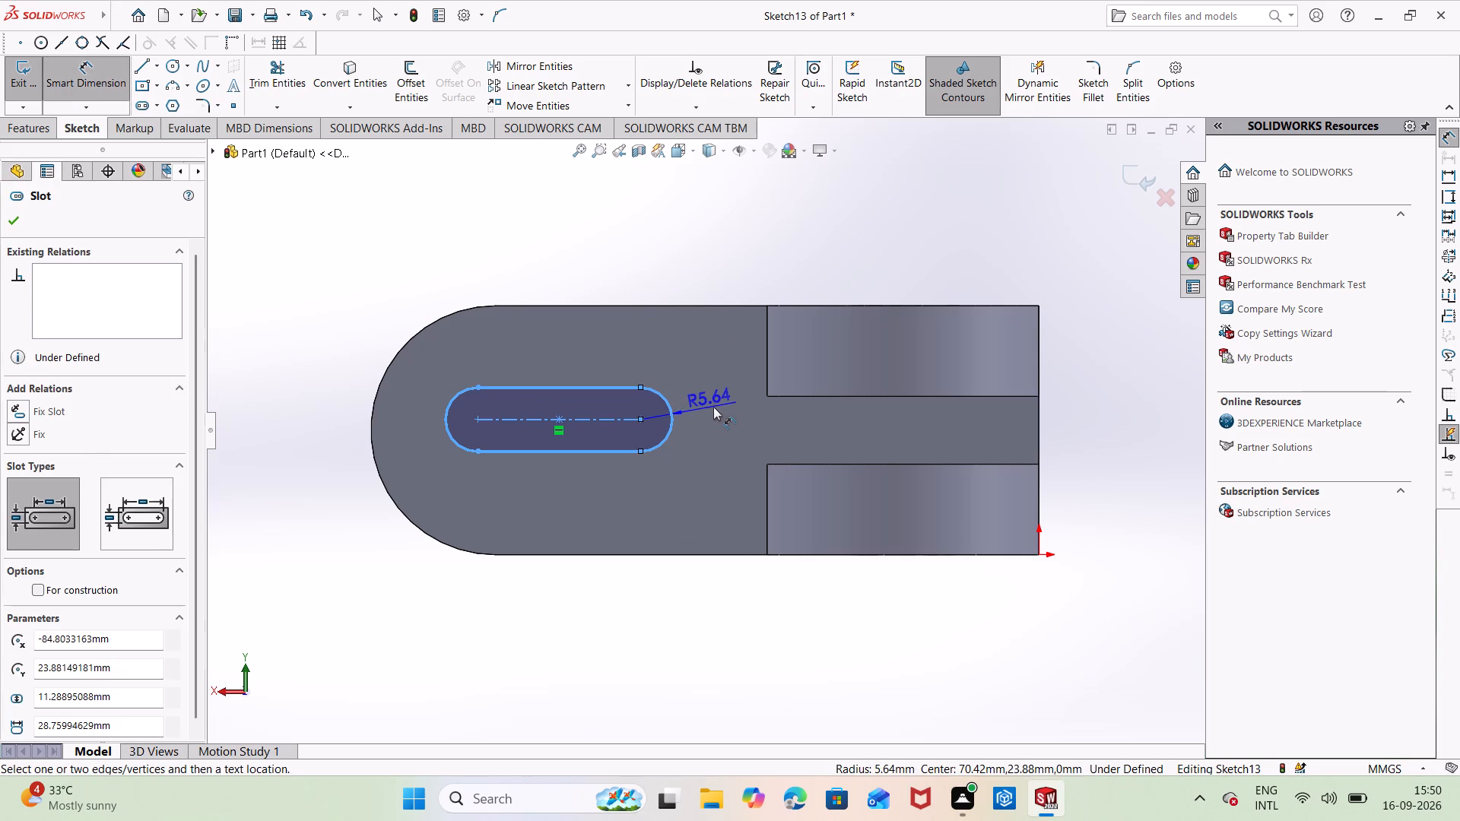
left_click(713, 407)
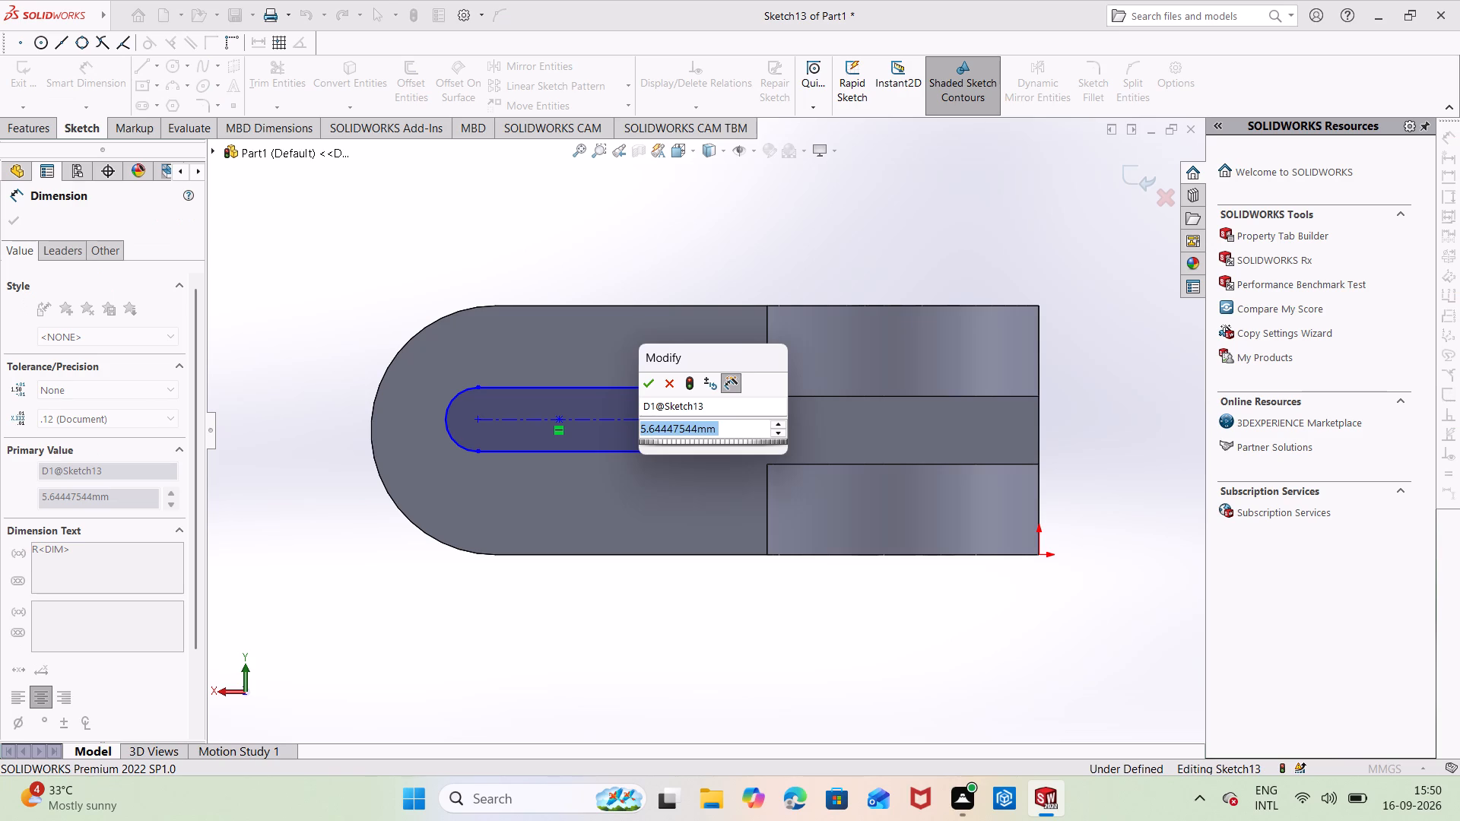
key("BackSpace")
key("8")
key("Return")
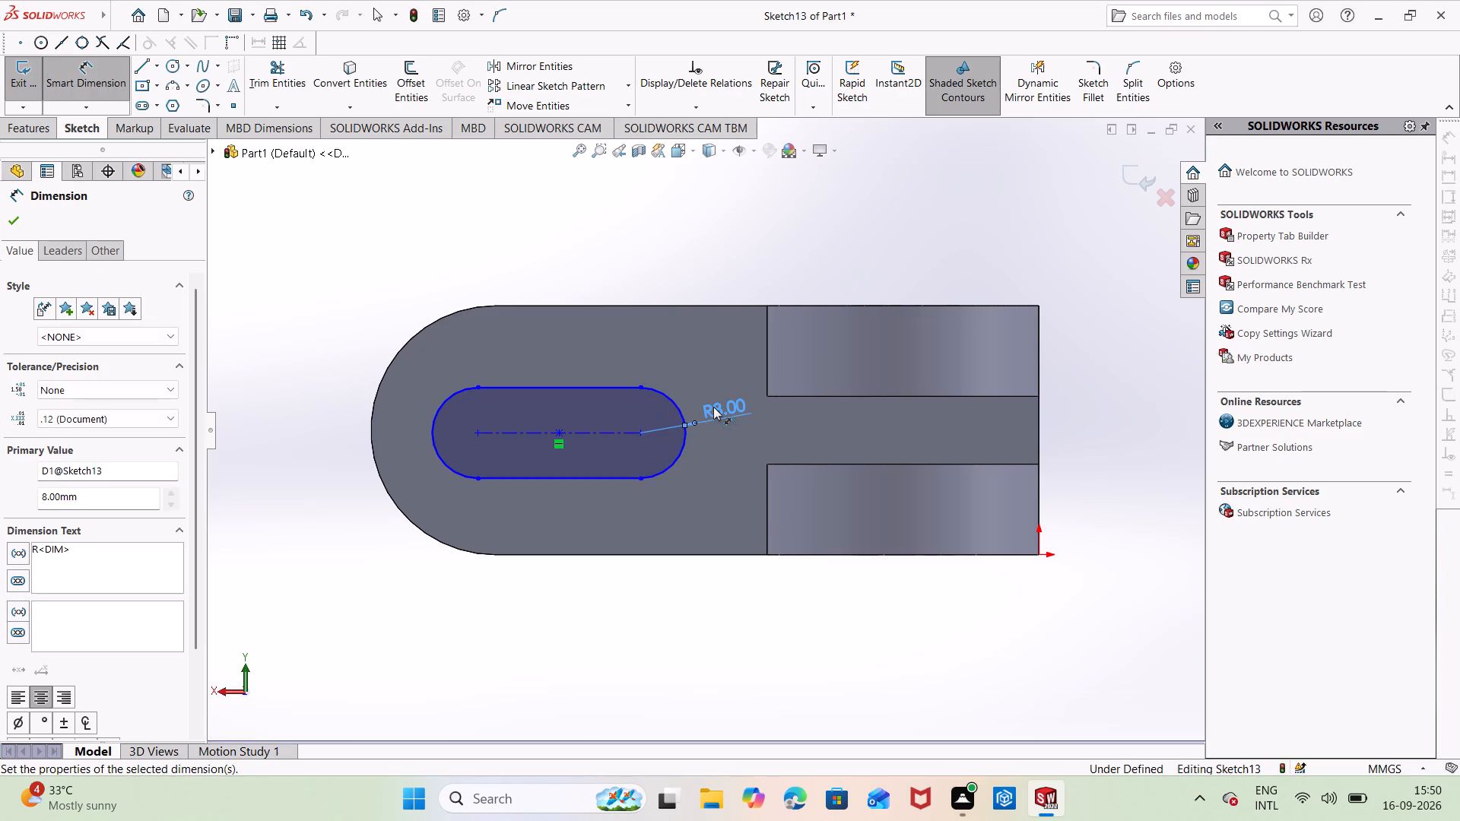
left_click(714, 244)
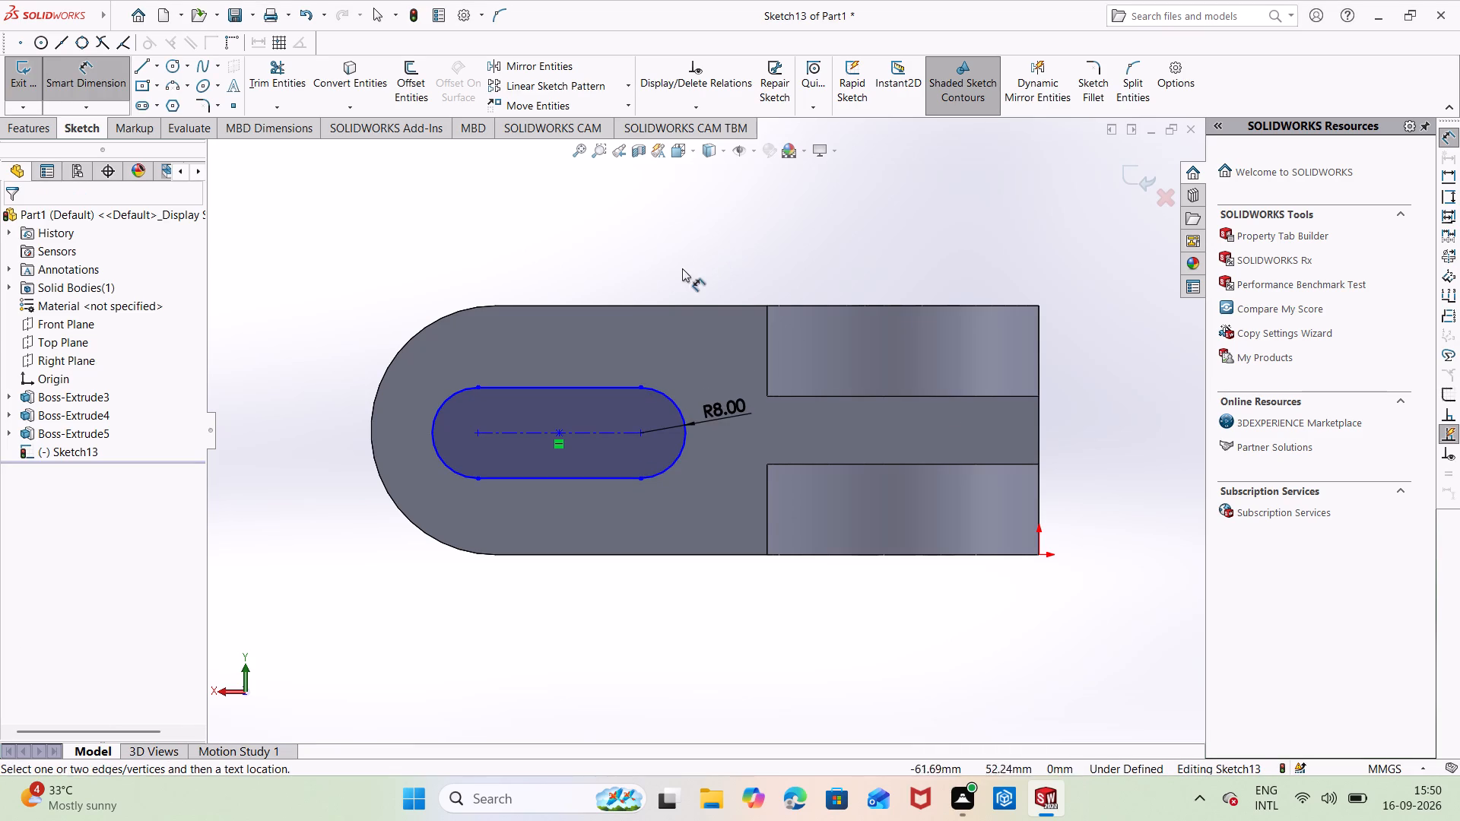
key("Escape")
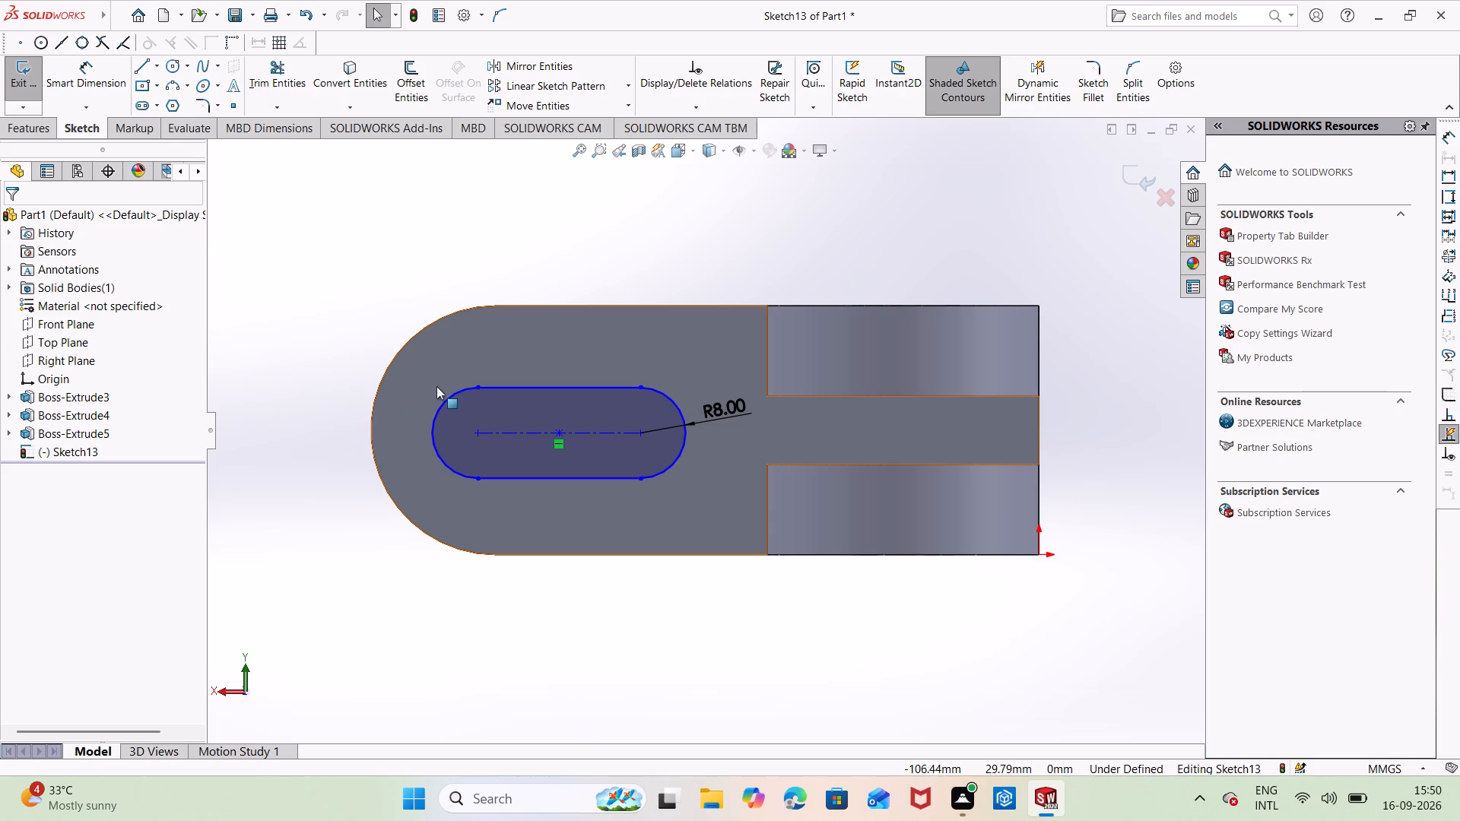
Make the slot's outer end arc concentric with the body's rounded end edge.
left_click(372, 410)
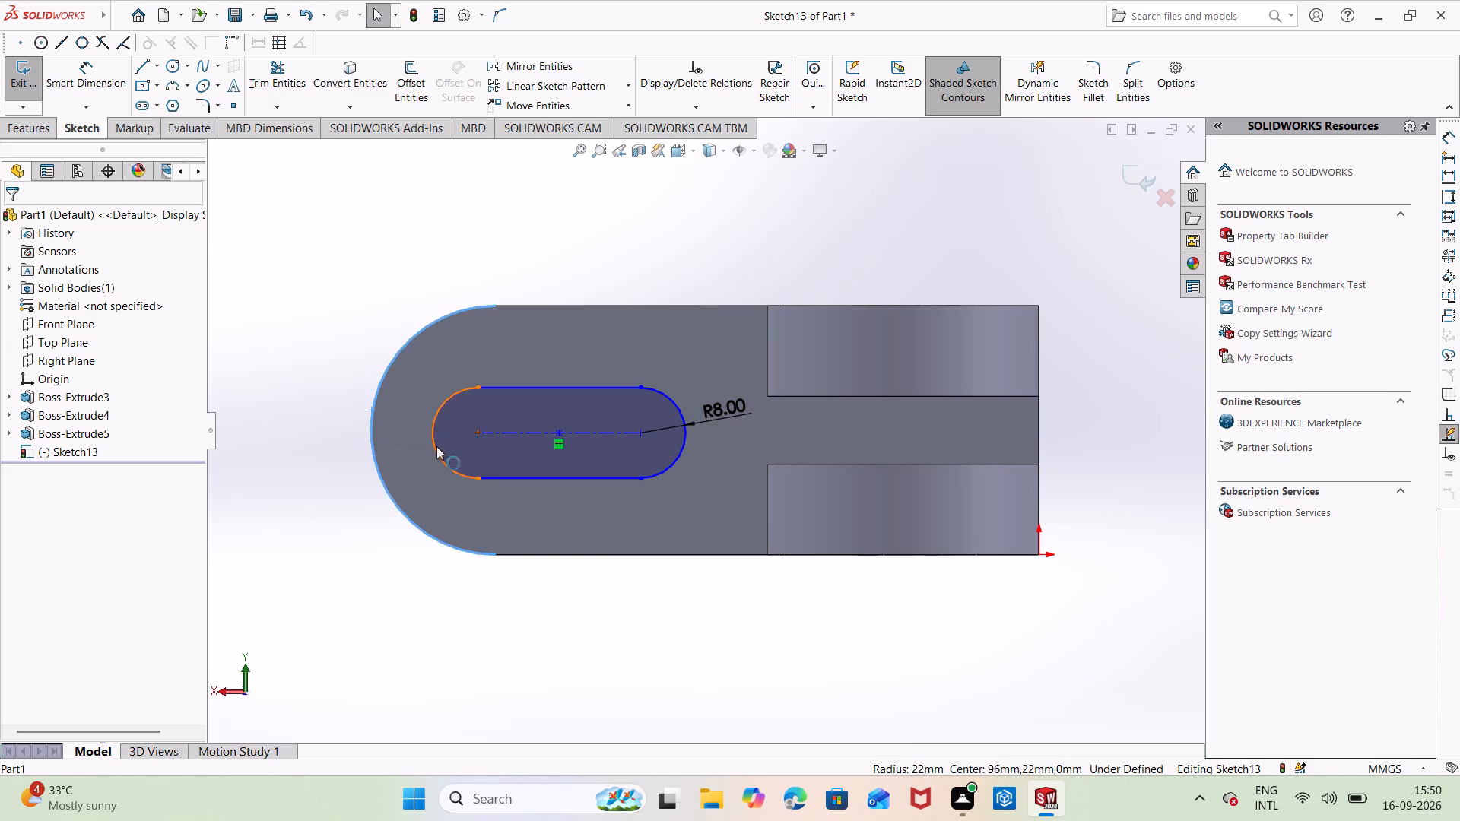
left_click(475, 433)
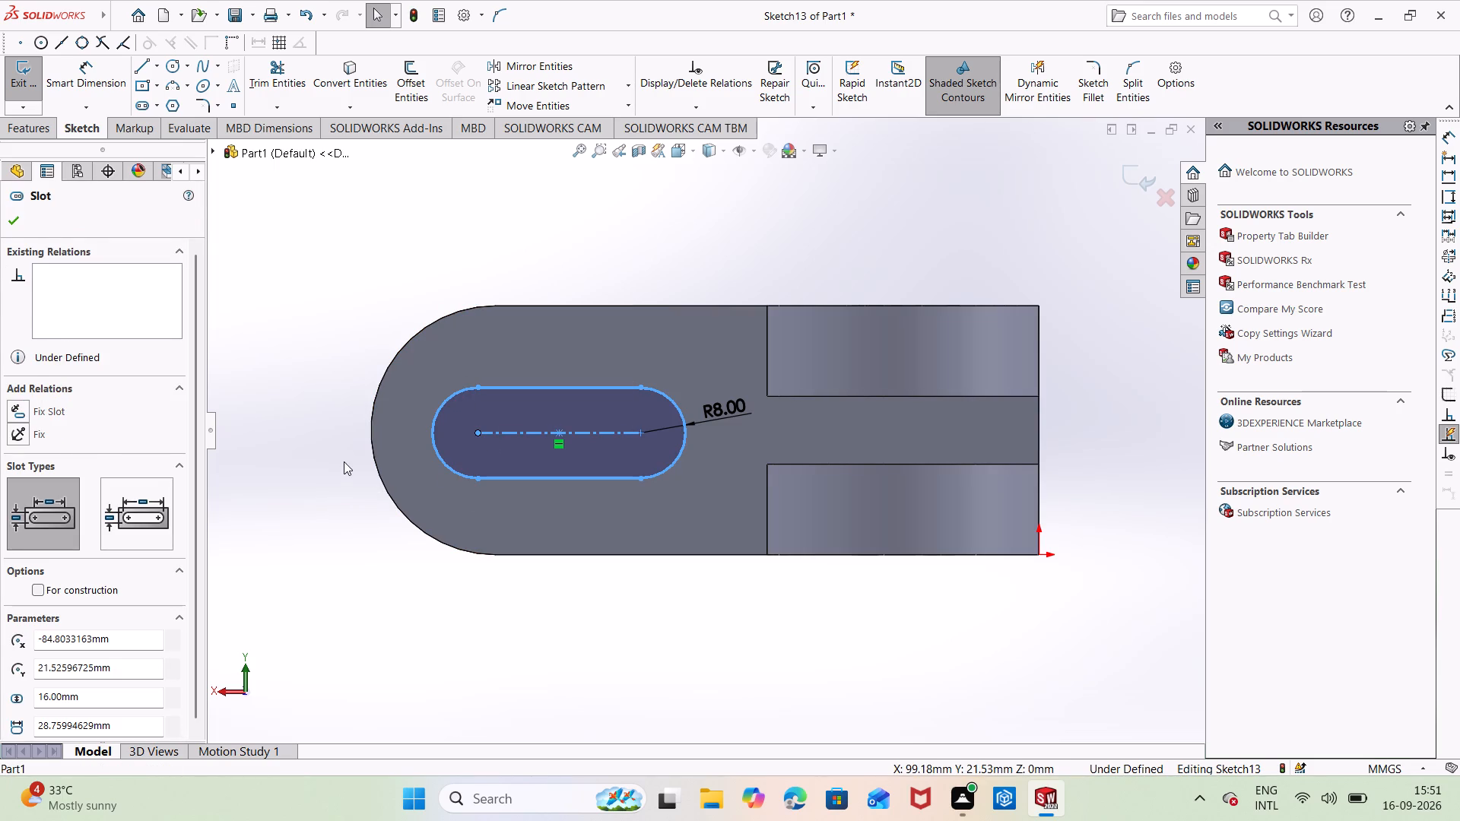
key("Escape")
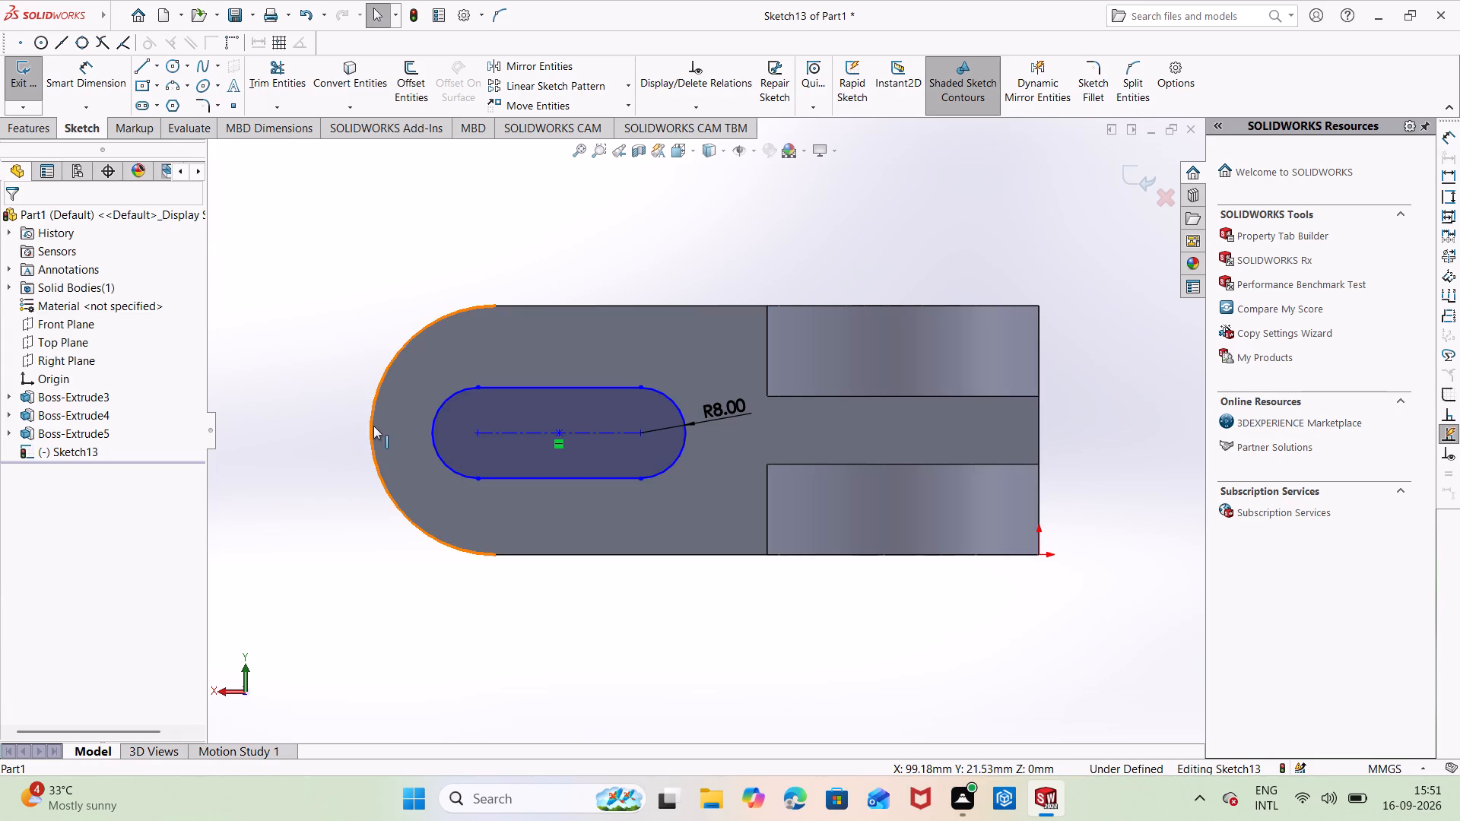
left_click(371, 427, "ctrl")
left_click(434, 421, "ctrl")
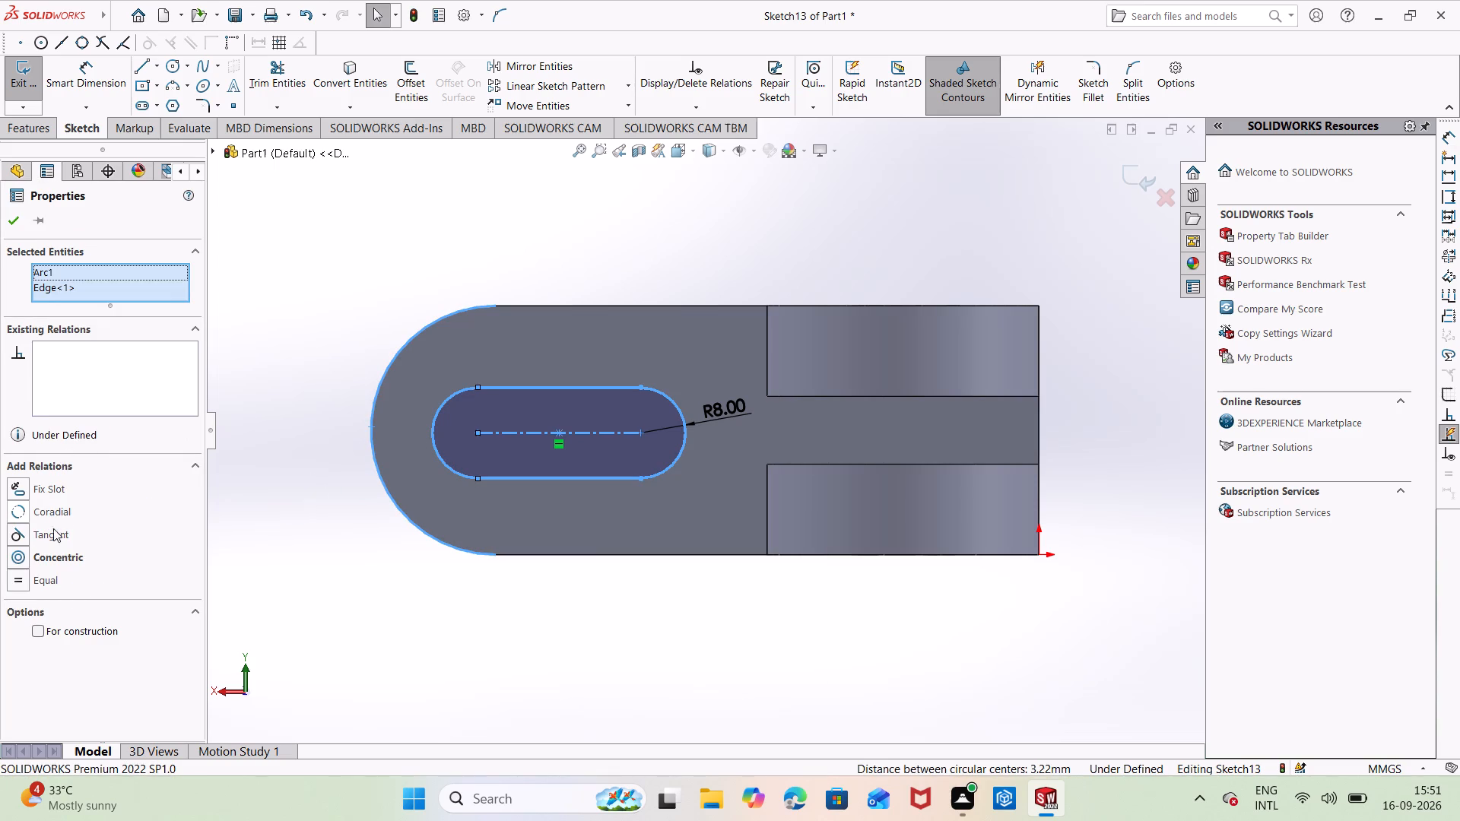
left_click(52, 557)
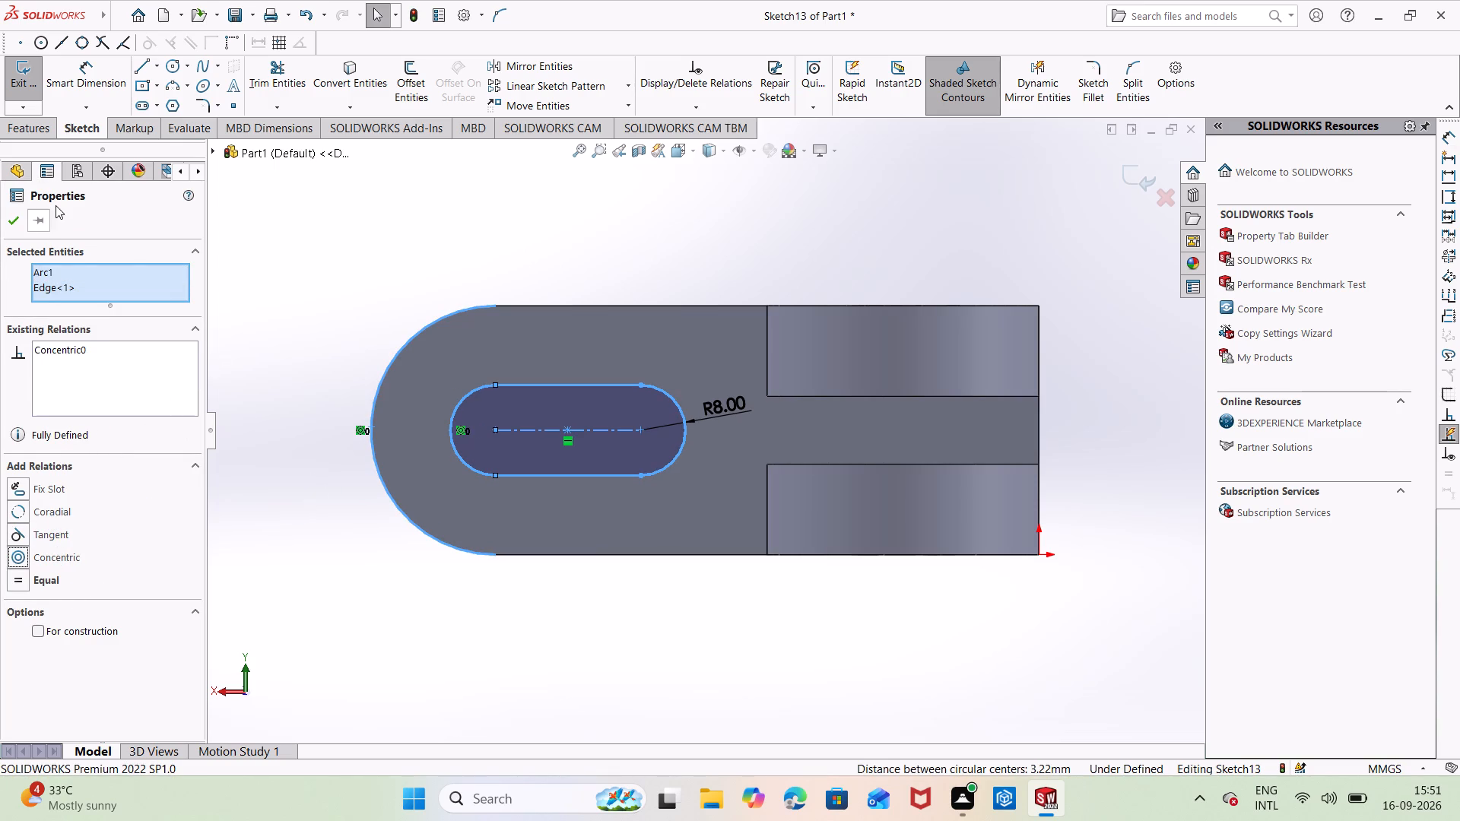
left_click(8, 218)
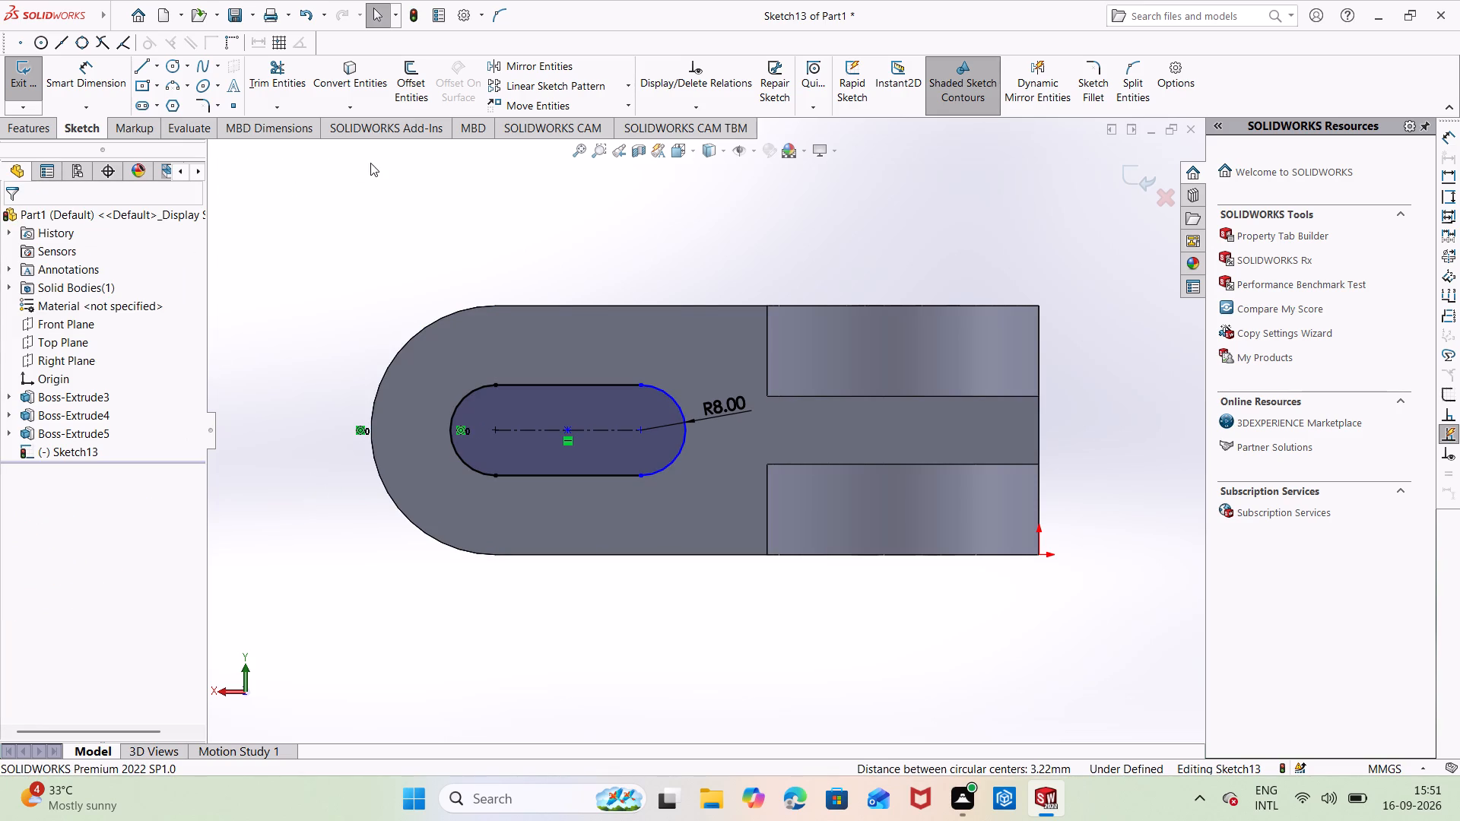
left_click(371, 163)
Cut the slot profile through the body with a 16 mm blind Extruded Cut.
left_click(26, 130)
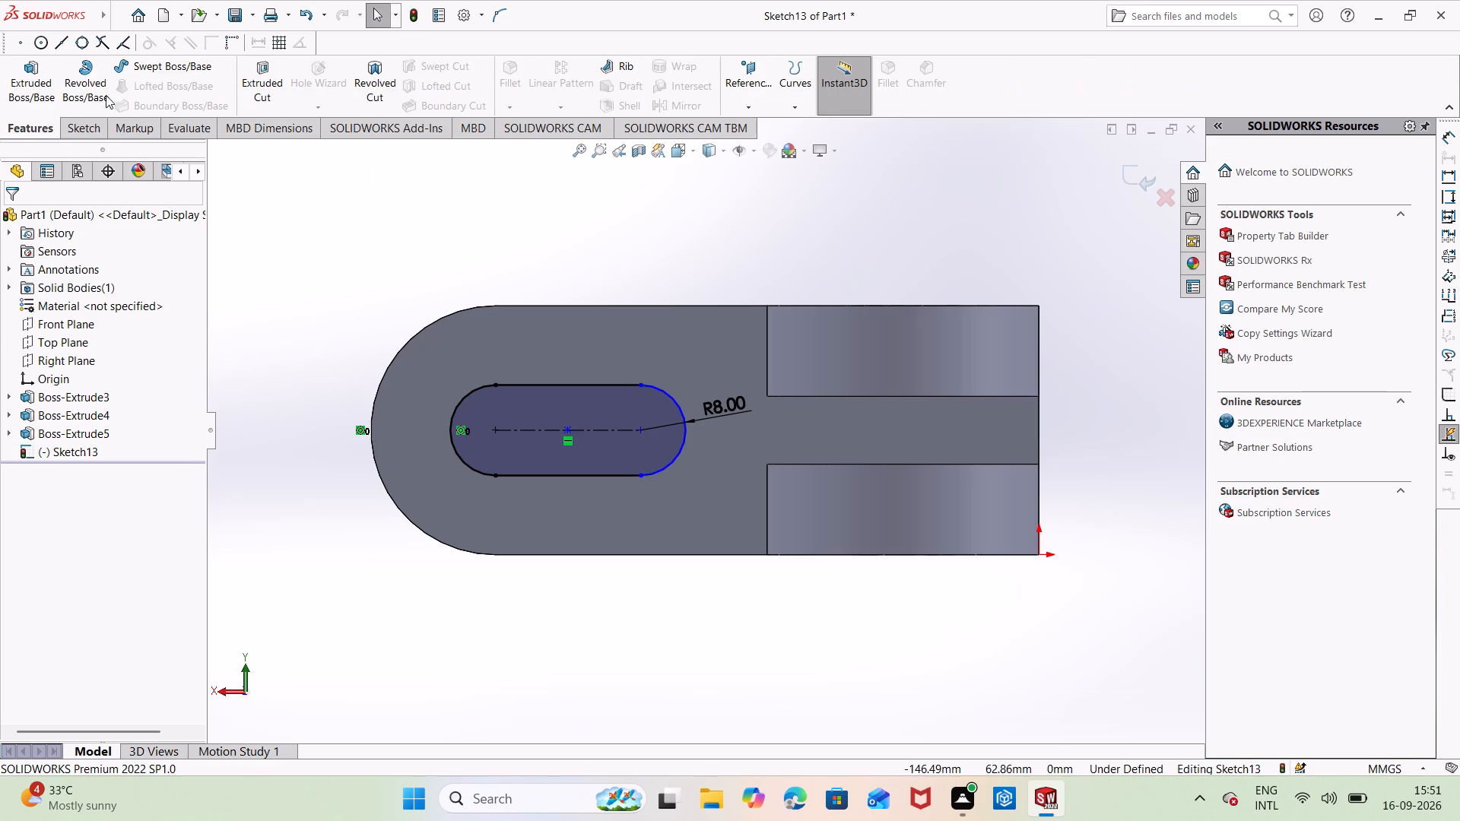
left_click(260, 65)
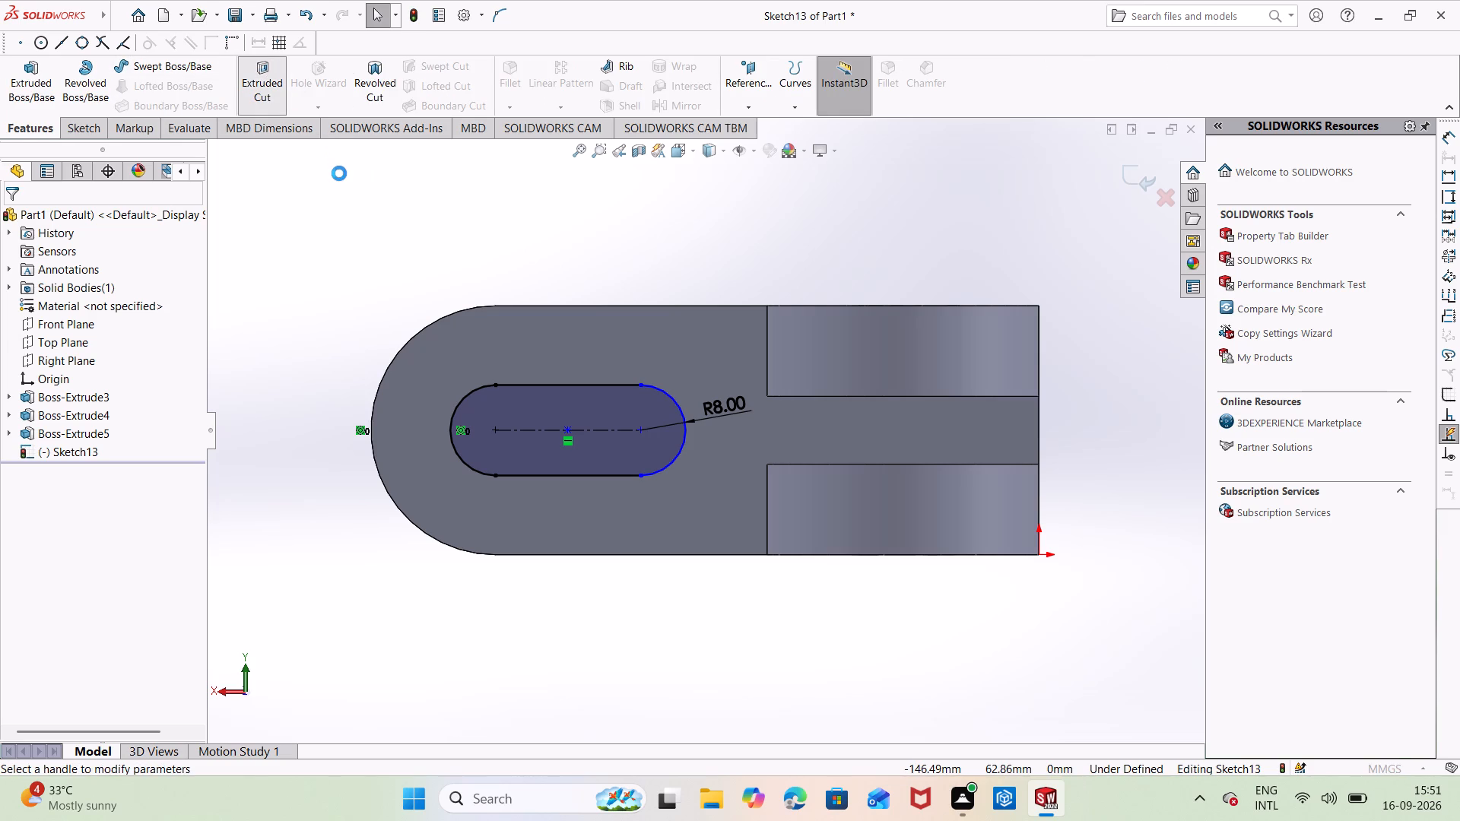
middle_click_drag(309, 211, 411, 227)
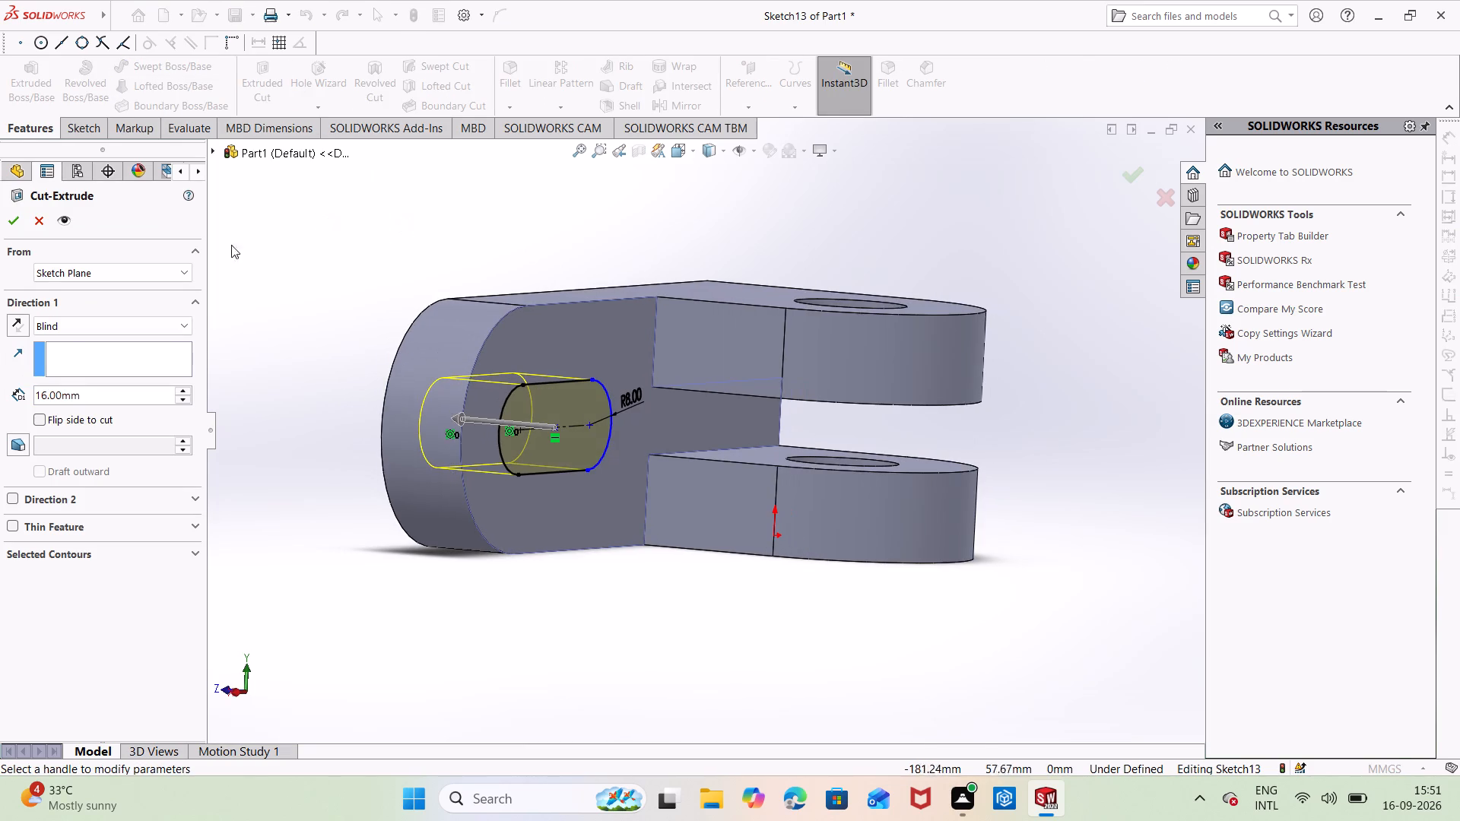
left_click(18, 217)
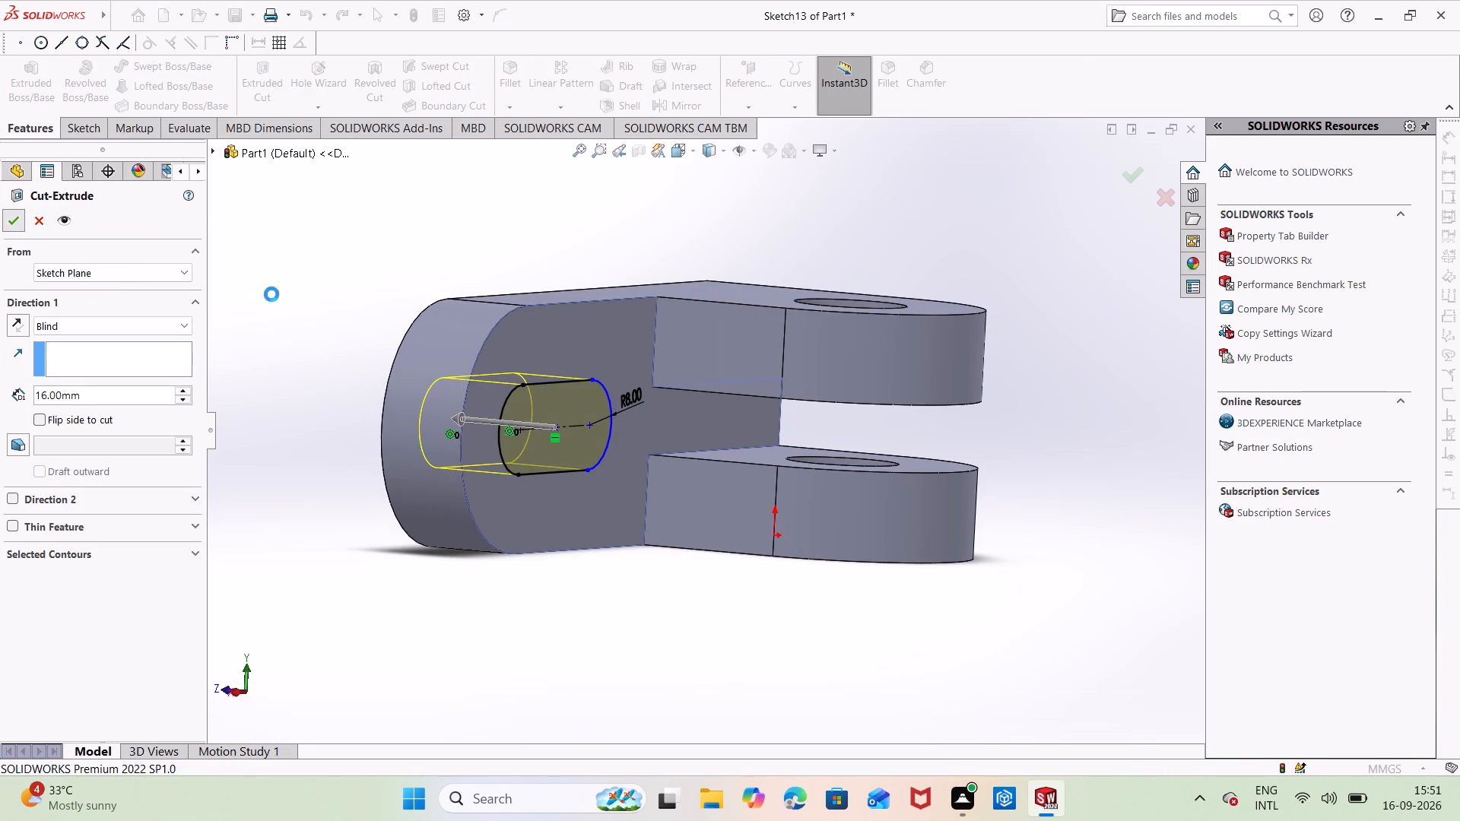
left_click(303, 280)
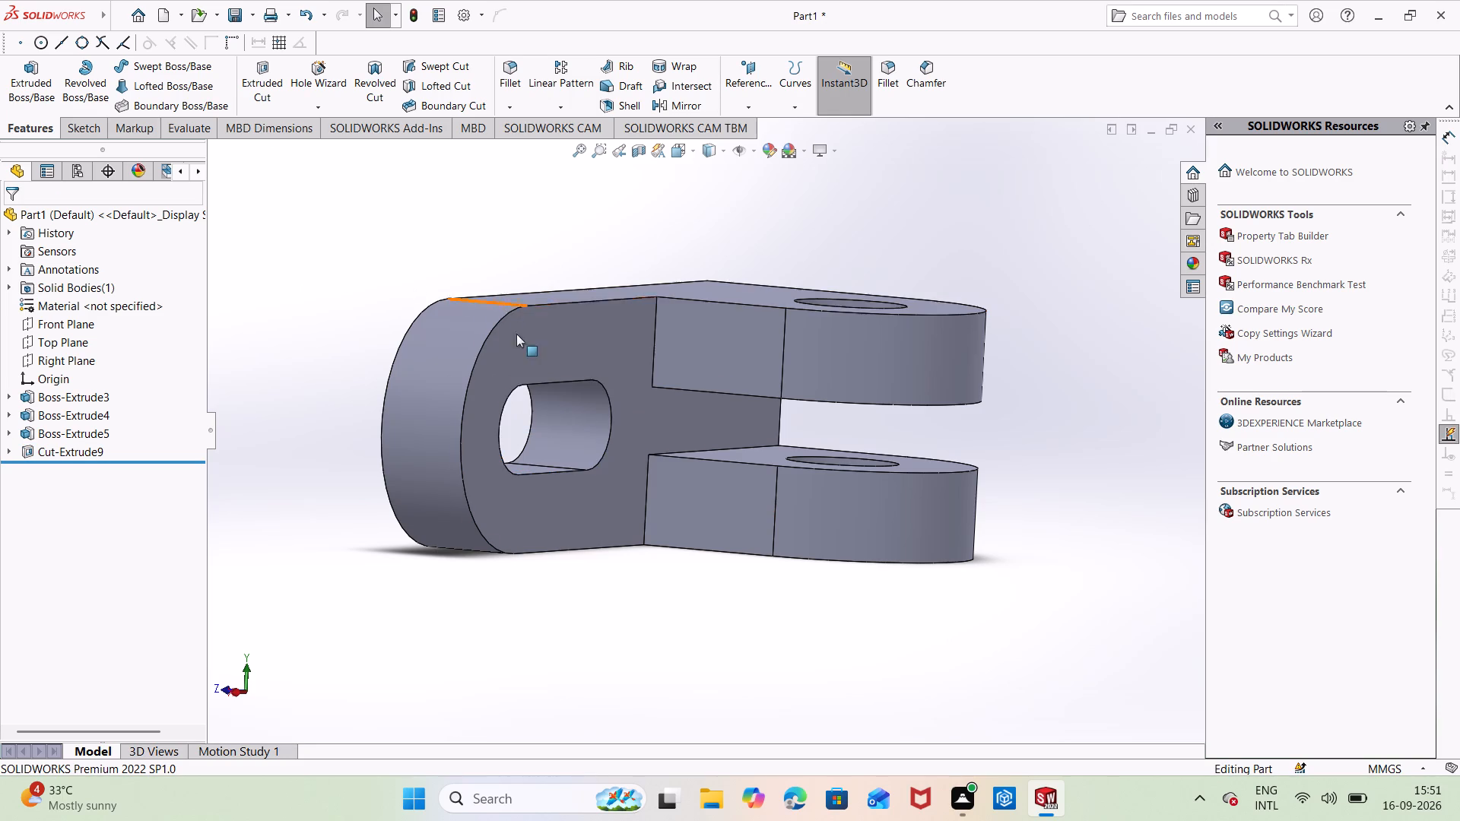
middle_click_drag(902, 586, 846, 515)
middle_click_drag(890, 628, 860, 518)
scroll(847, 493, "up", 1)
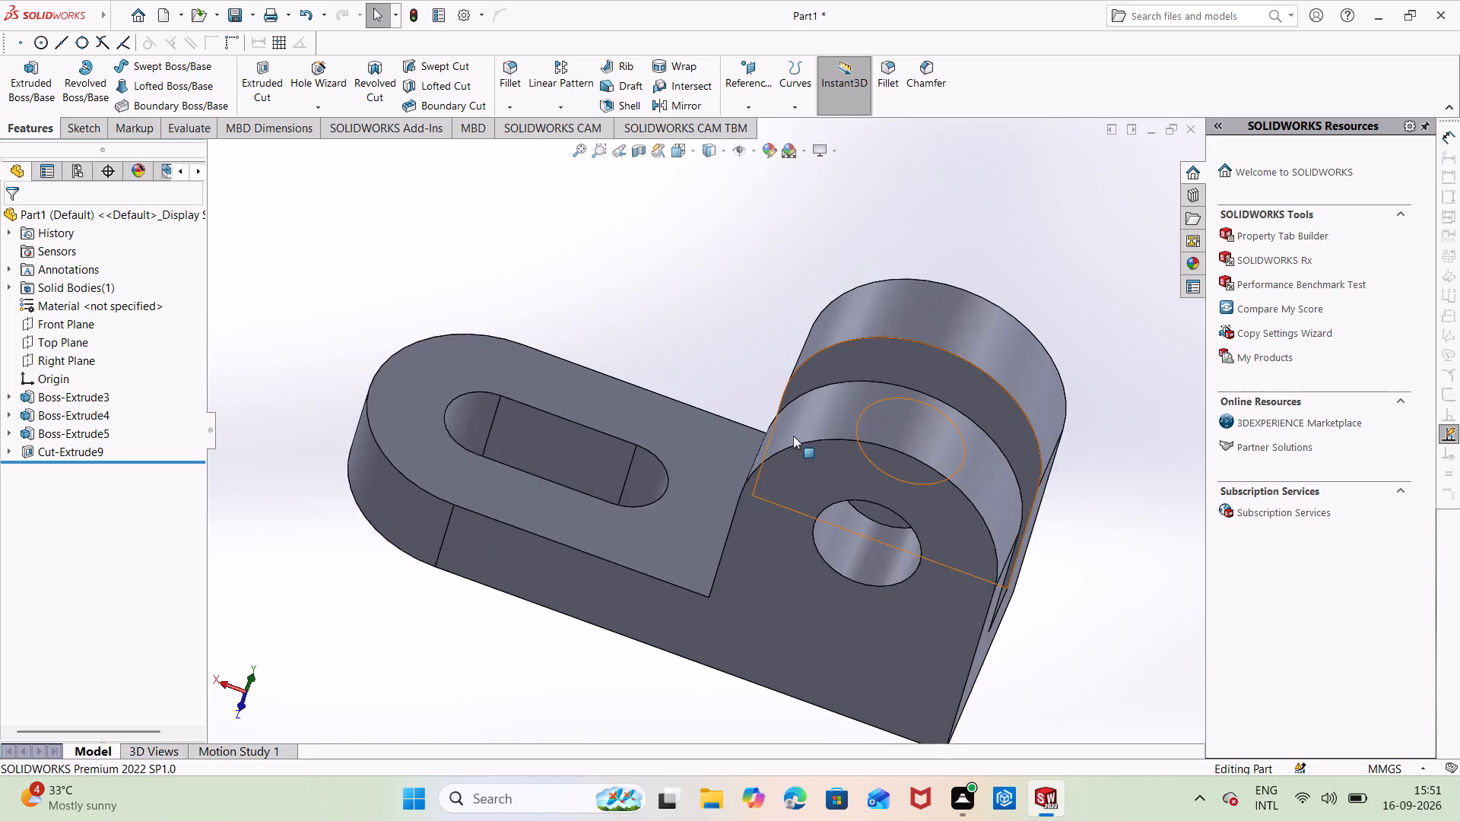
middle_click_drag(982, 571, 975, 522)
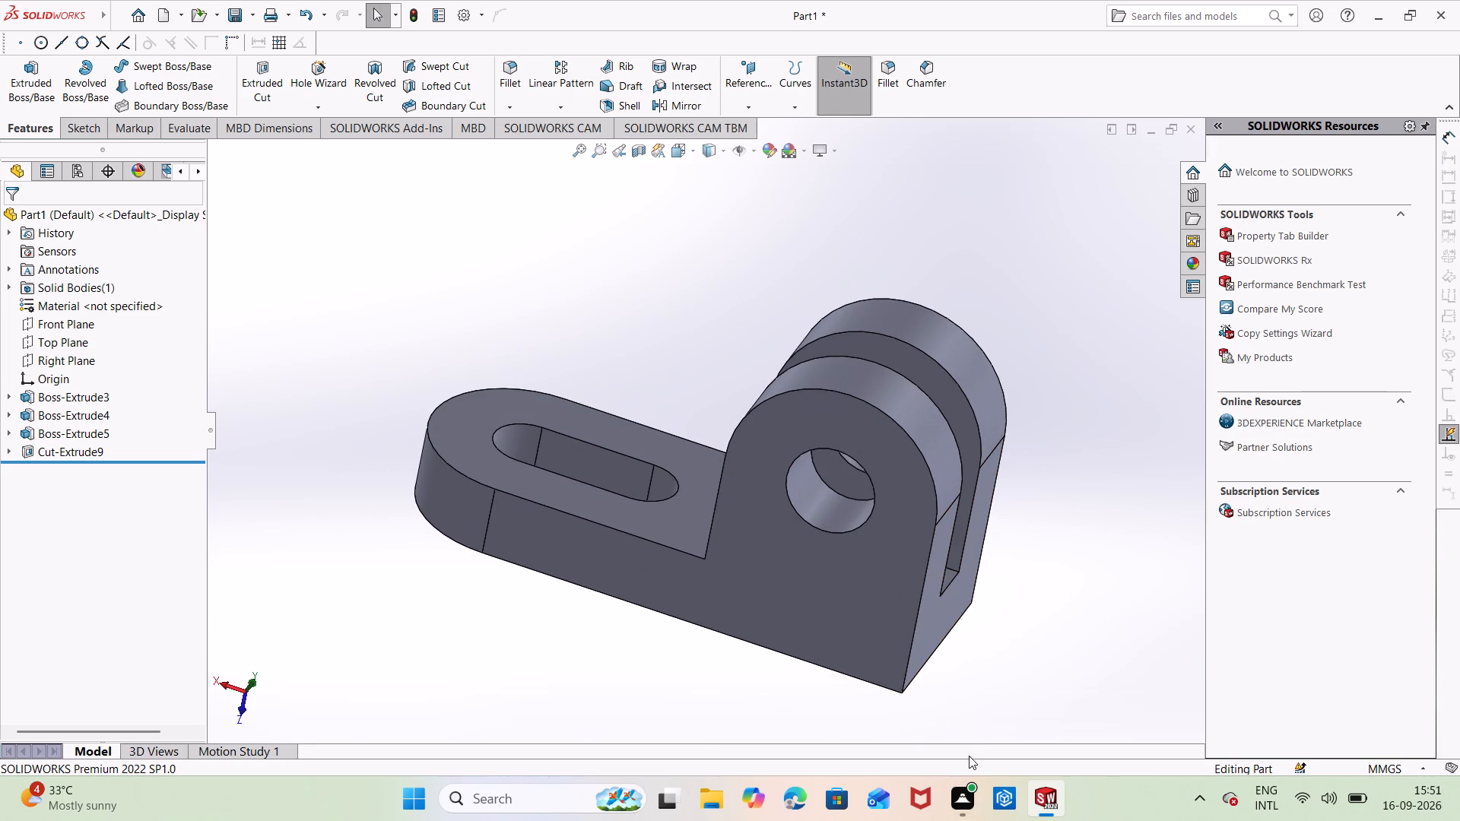
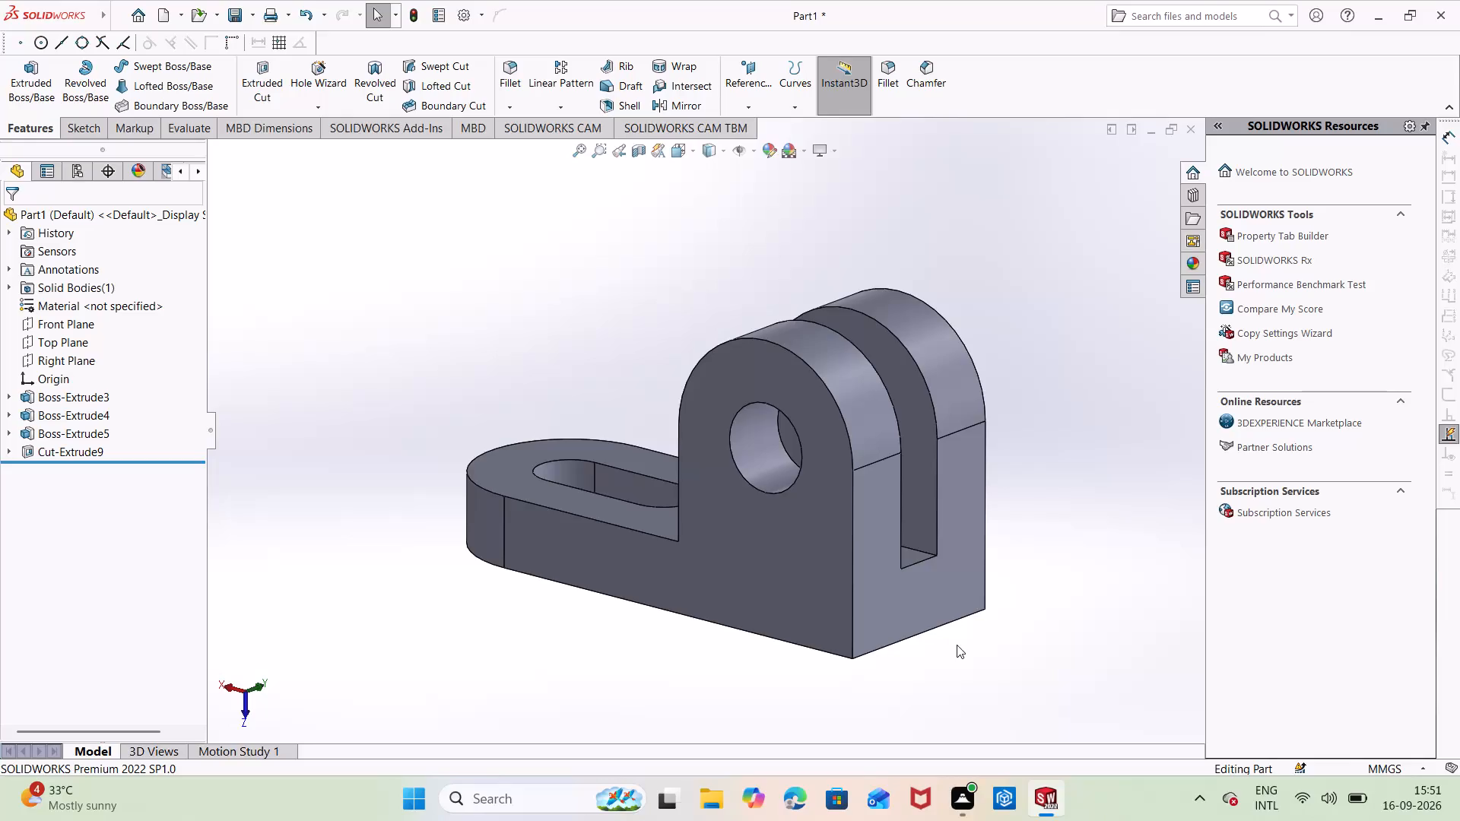
Delete all the extruded bosses and the slot cut, from Boss-Extrude3 through Cut-Extrude9, including their child features.
left_click(957, 645)
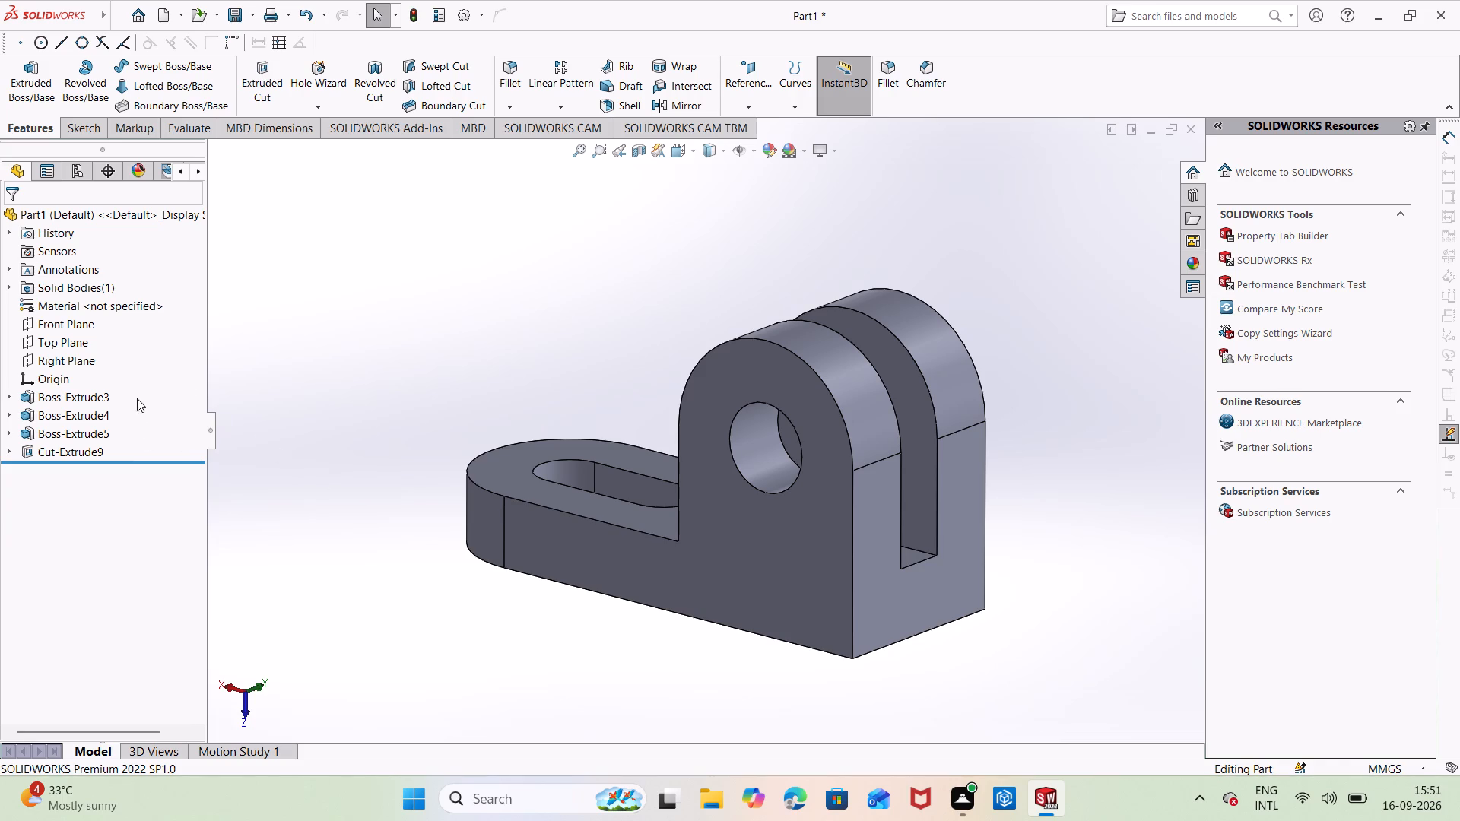
left_click_drag(138, 385, 129, 461)
right_click(406, 420)
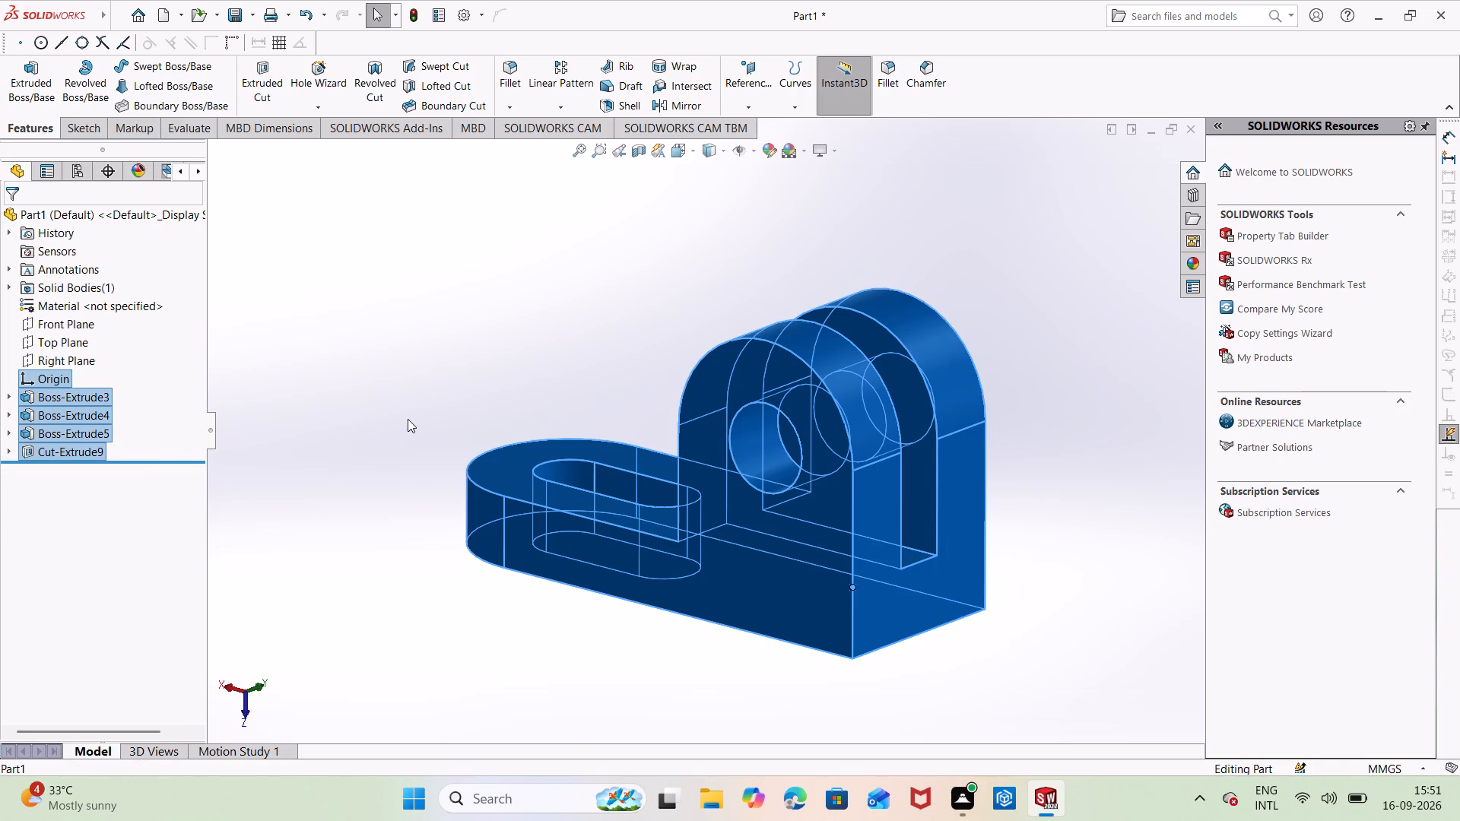
left_click(287, 470)
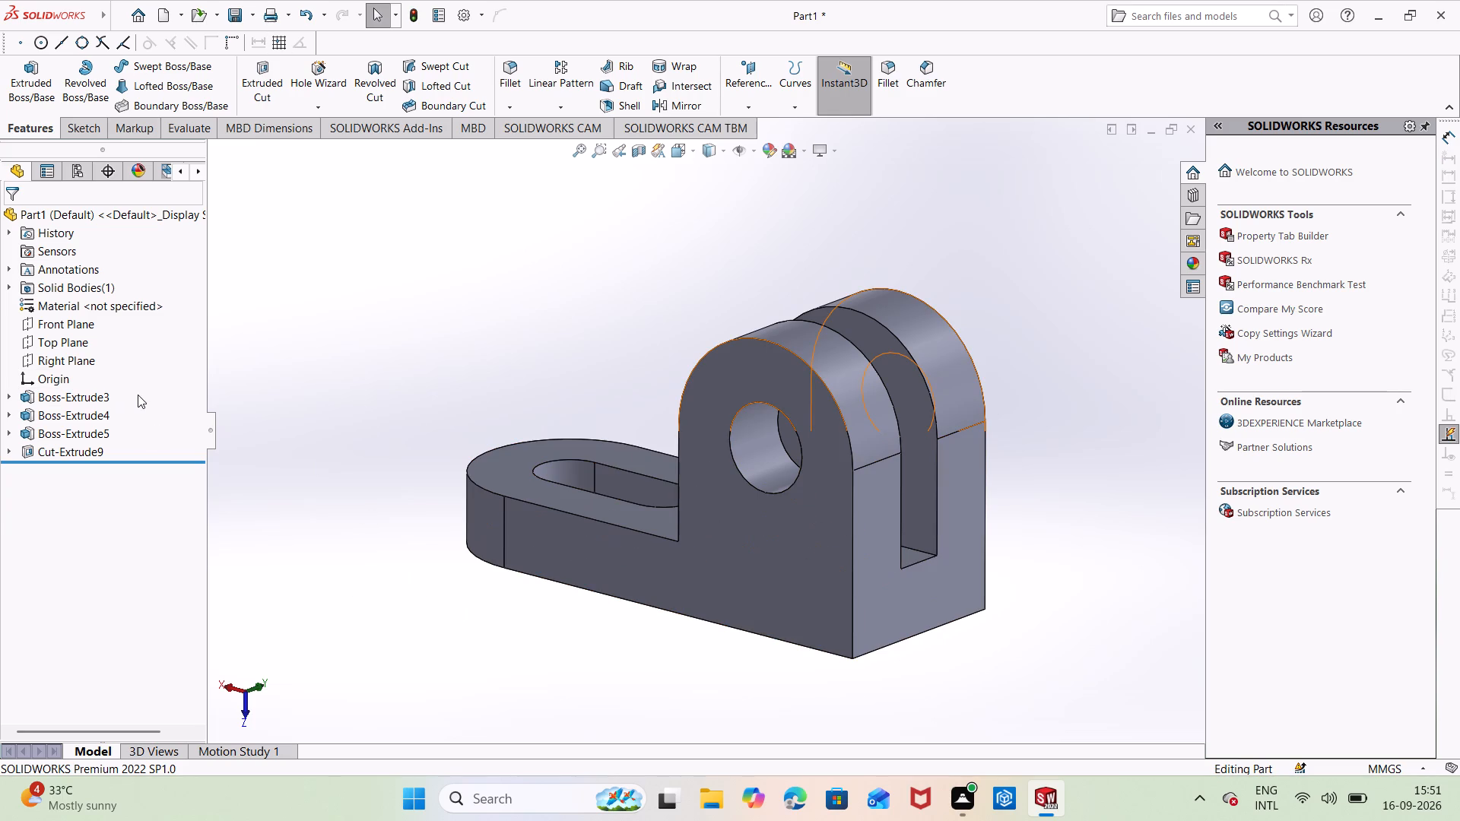
left_click_drag(138, 395, 132, 457)
left_click(132, 457)
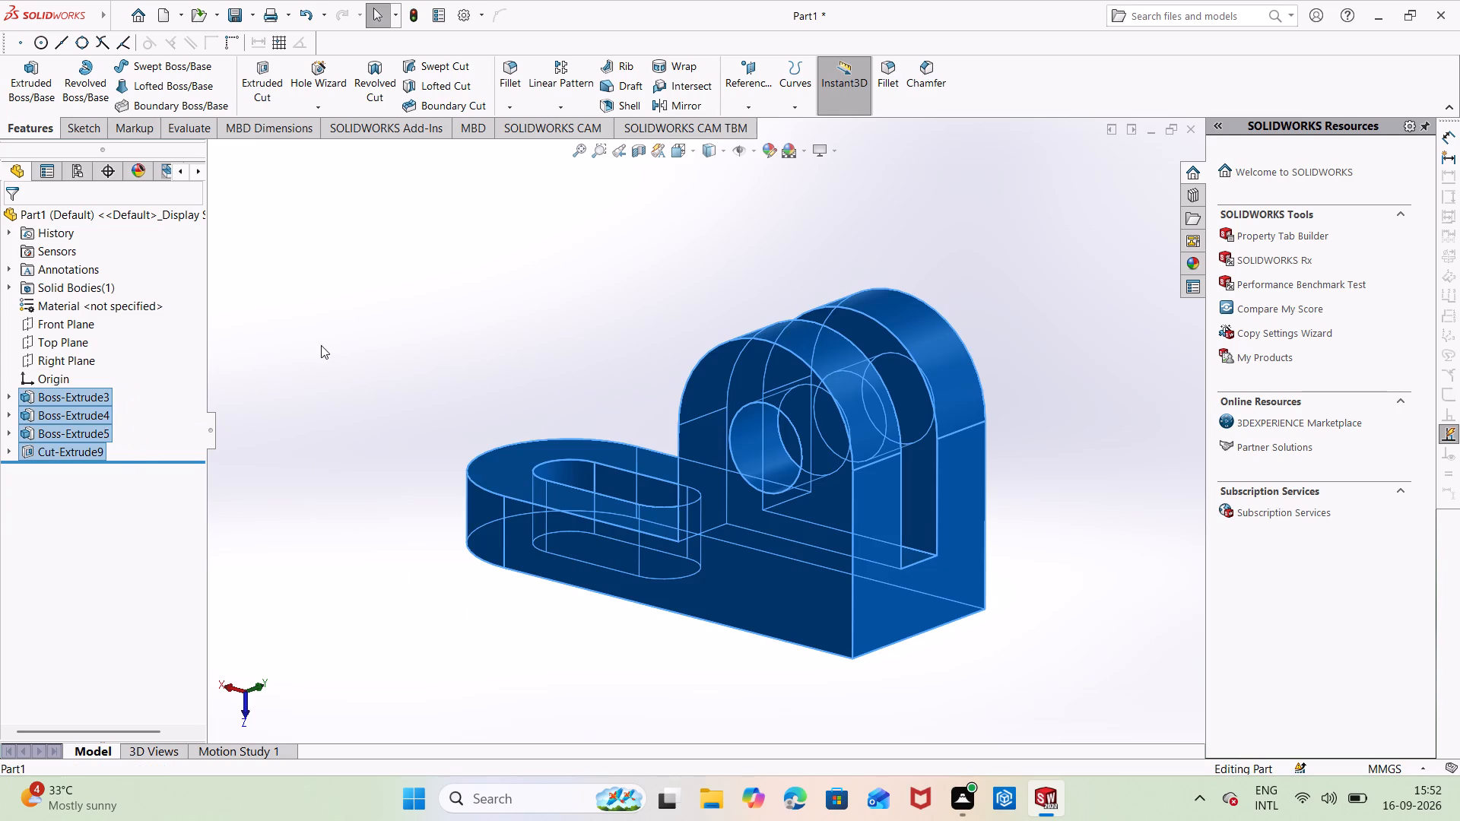
right_click(321, 345)
left_click(363, 477)
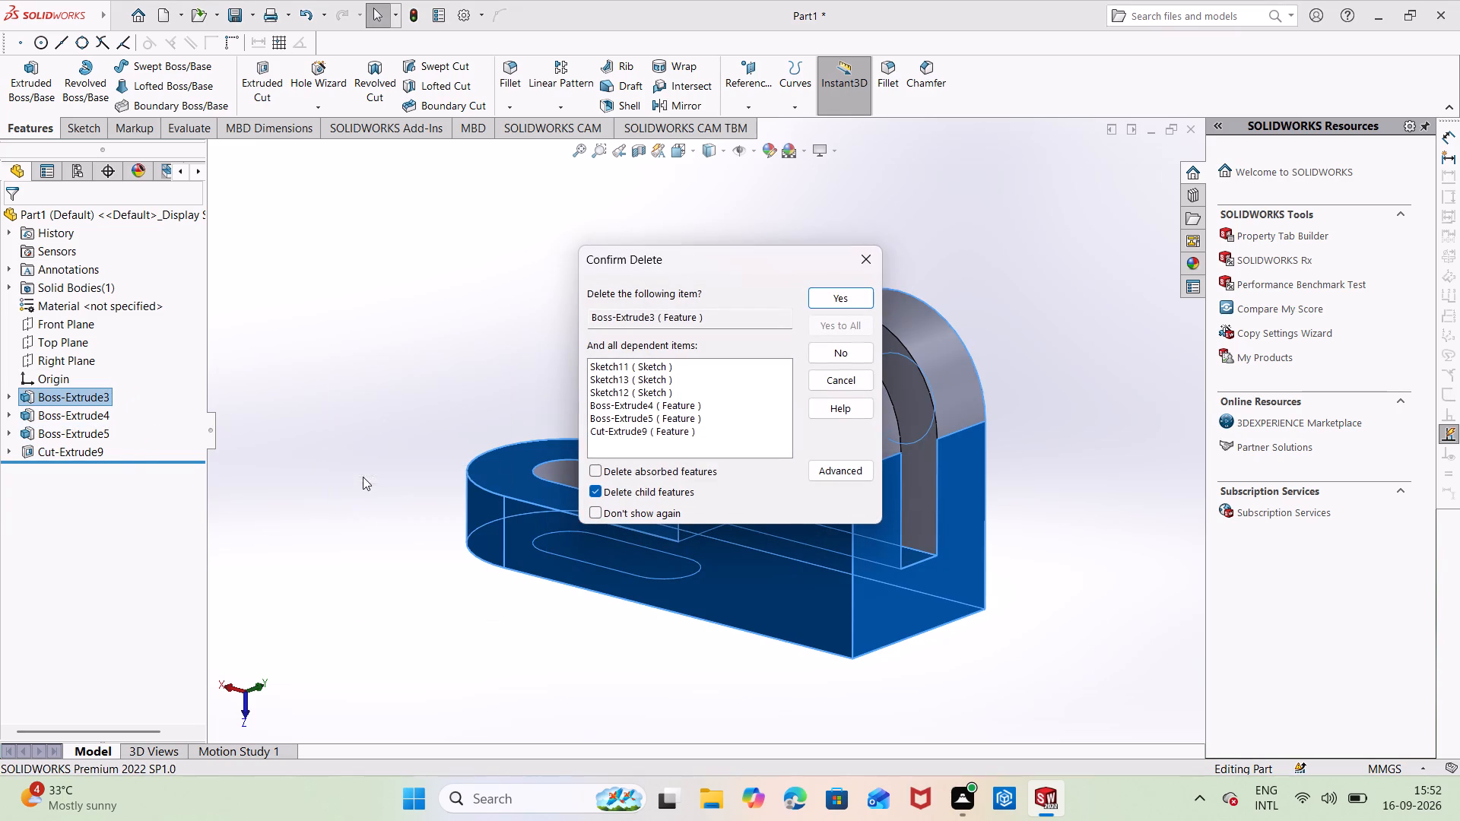
left_click(841, 296)
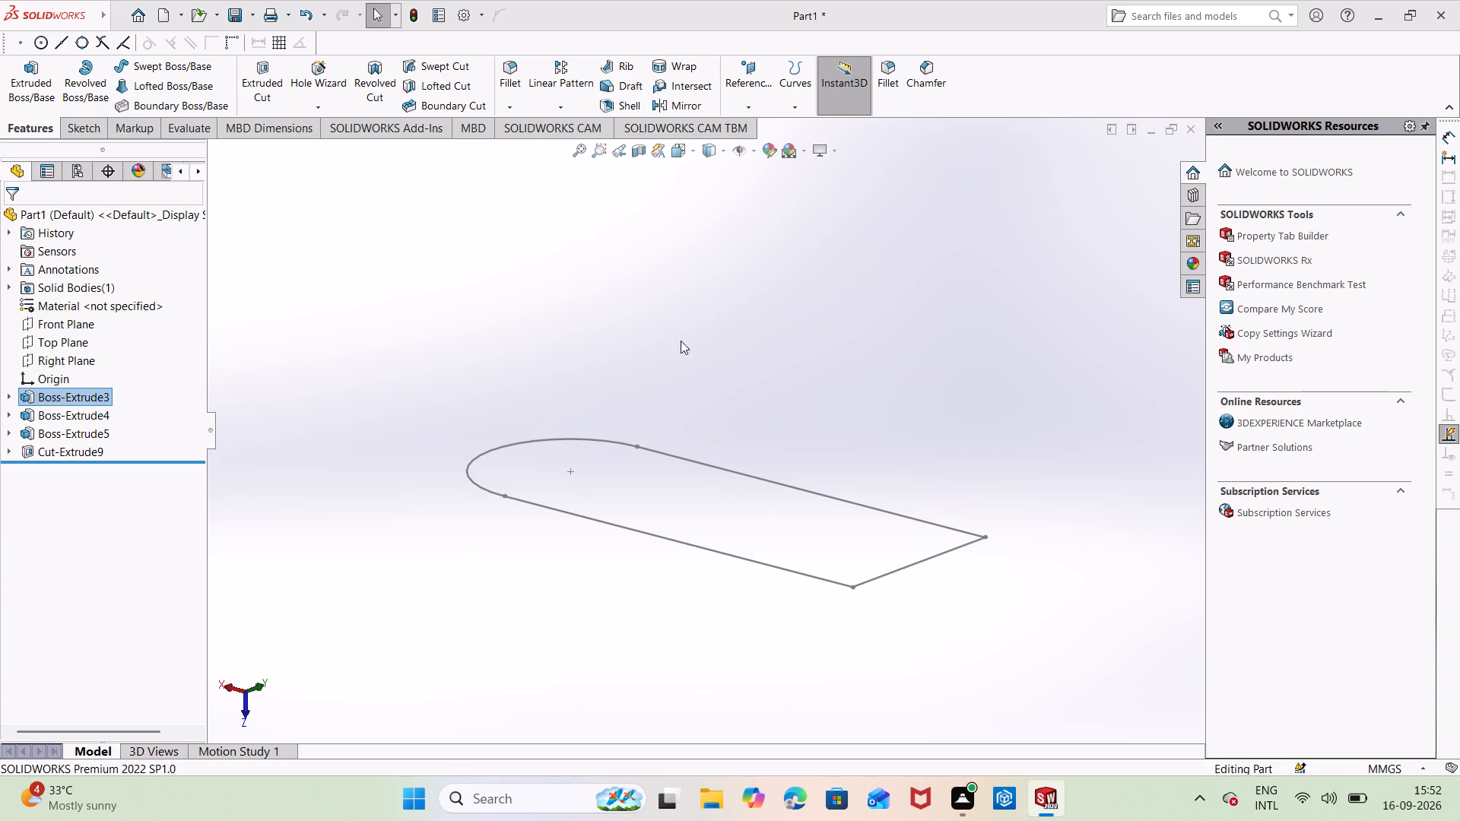
Delete the remaining round-ended base sketch, Sketch10.
right_click(92, 380)
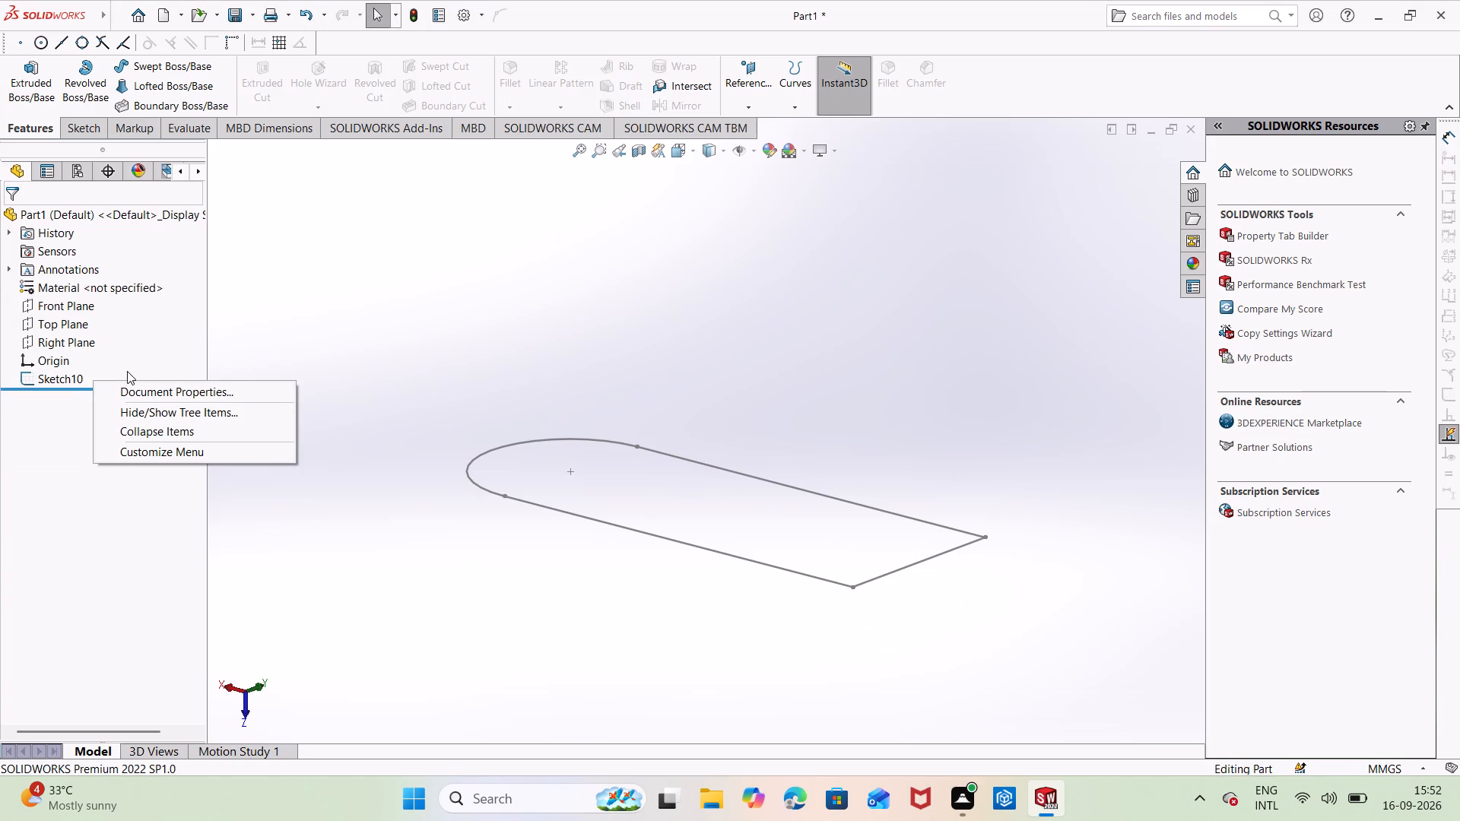
left_click(71, 378)
right_click(109, 370)
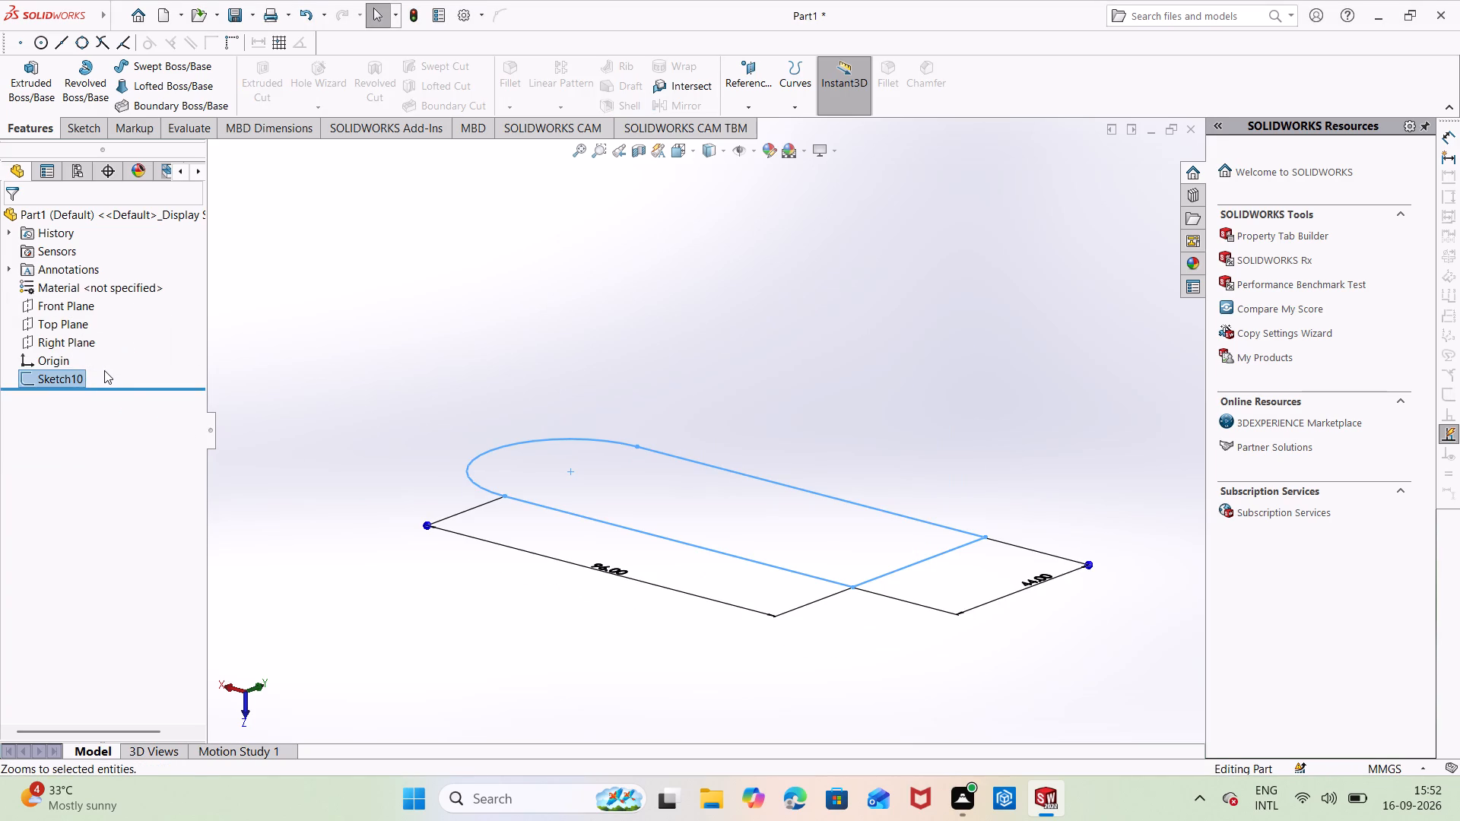
left_click(129, 488)
left_click(104, 406)
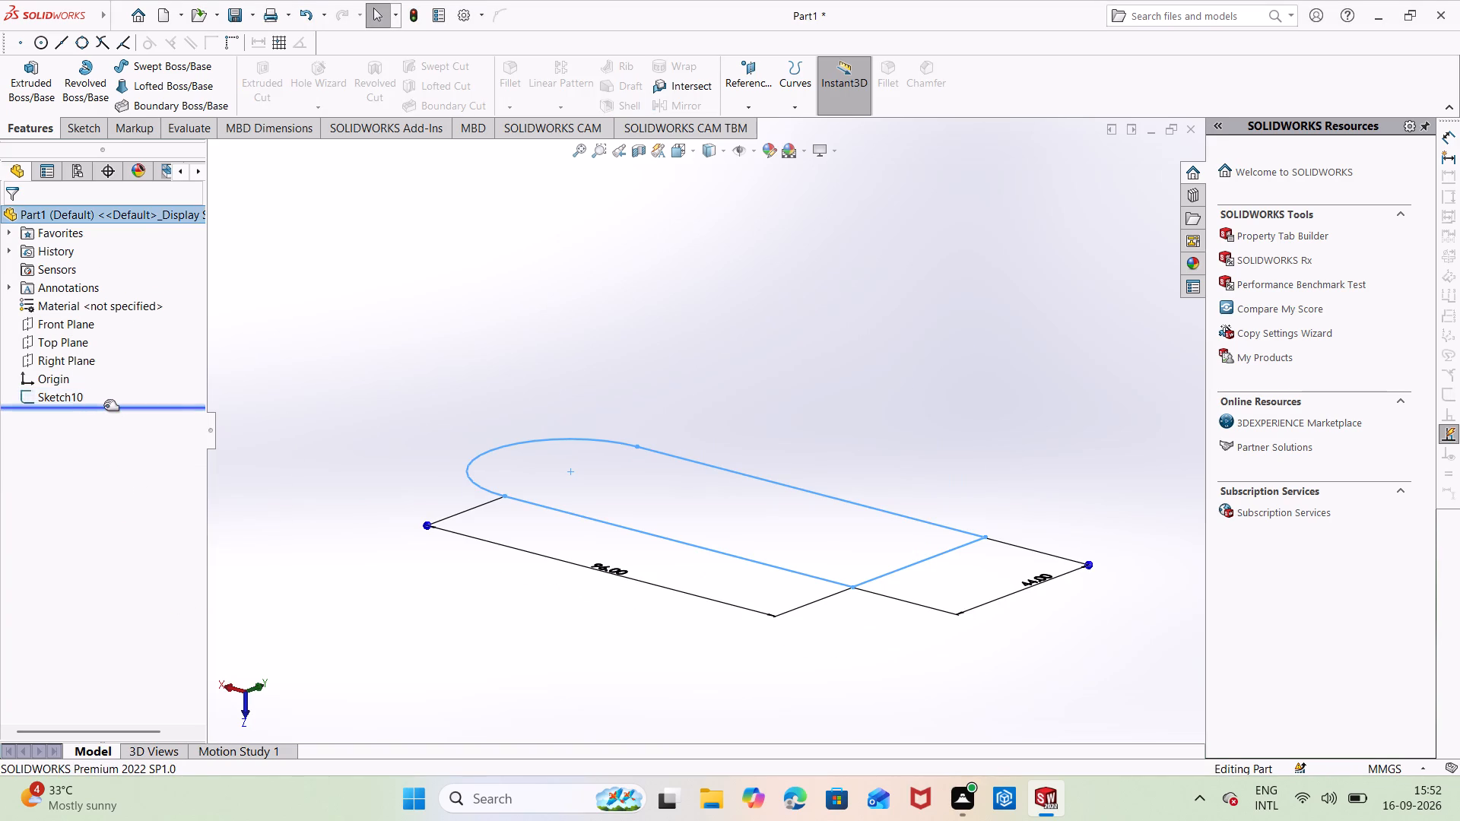
right_click(104, 406)
left_click(134, 512)
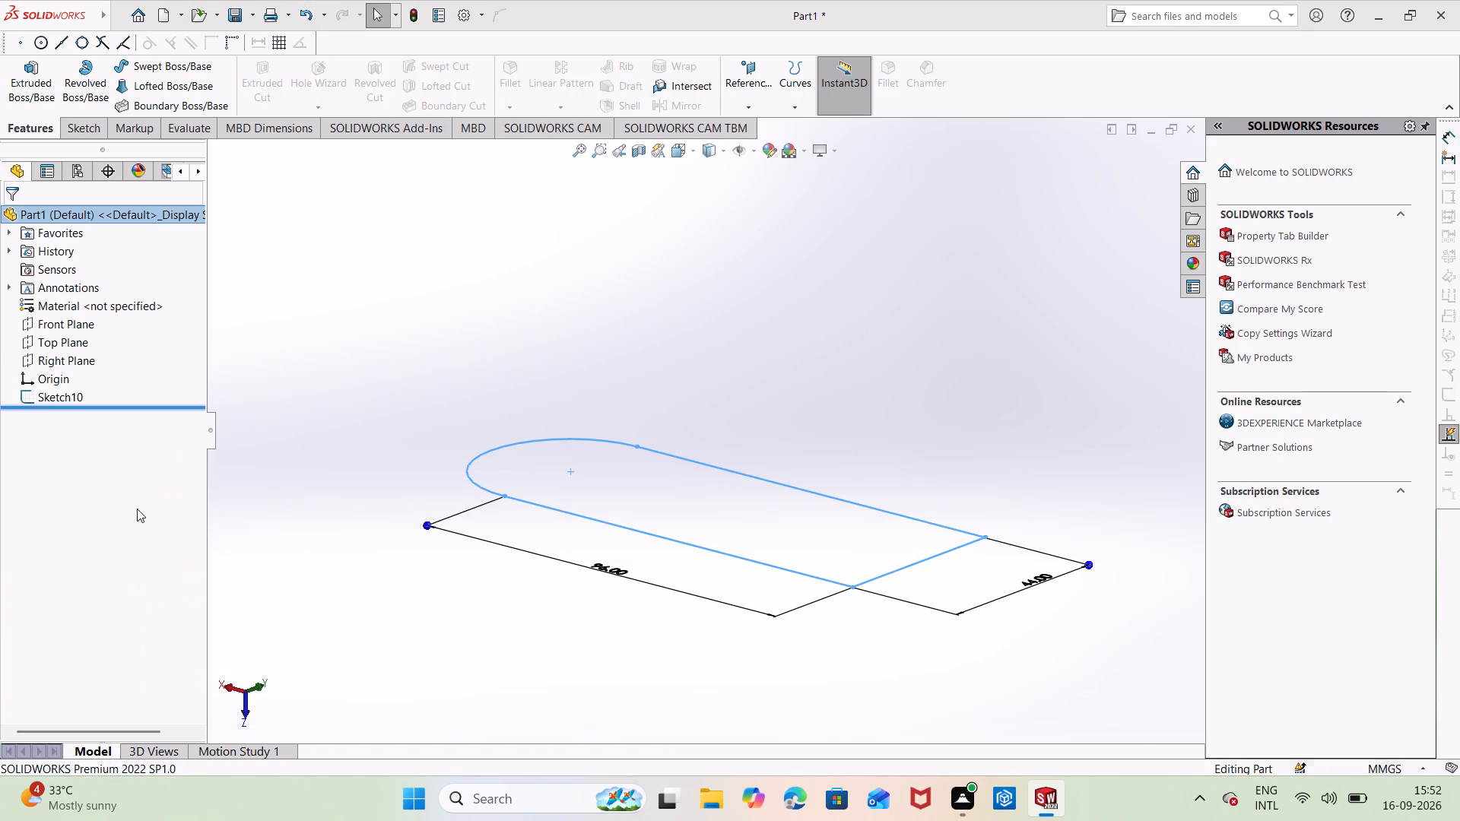
left_click(834, 293)
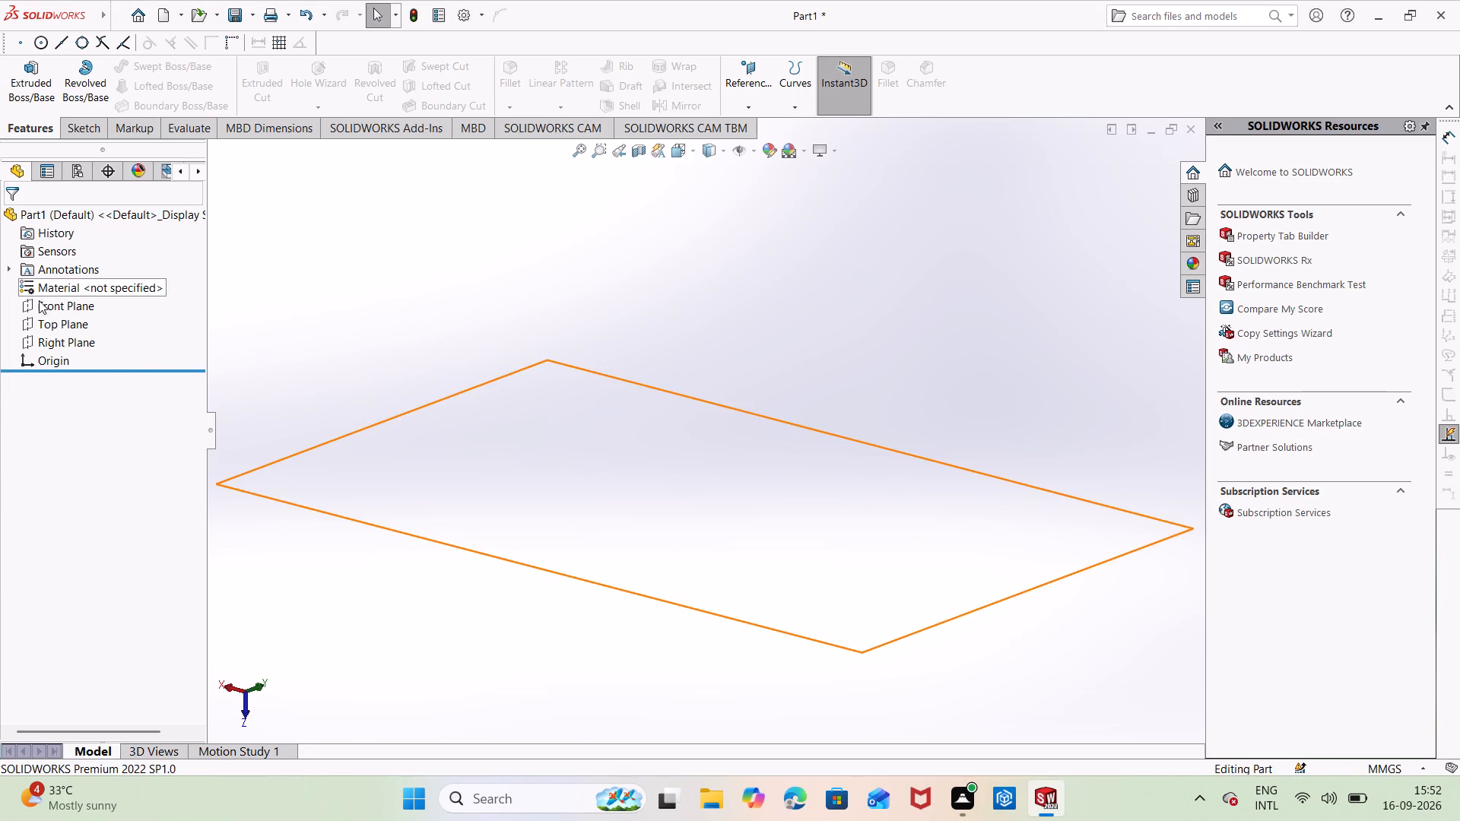
Sketch a center rectangle about 212 by 100 mm on the Front Plane, centred on the origin.
left_click(43, 303)
left_click(50, 281)
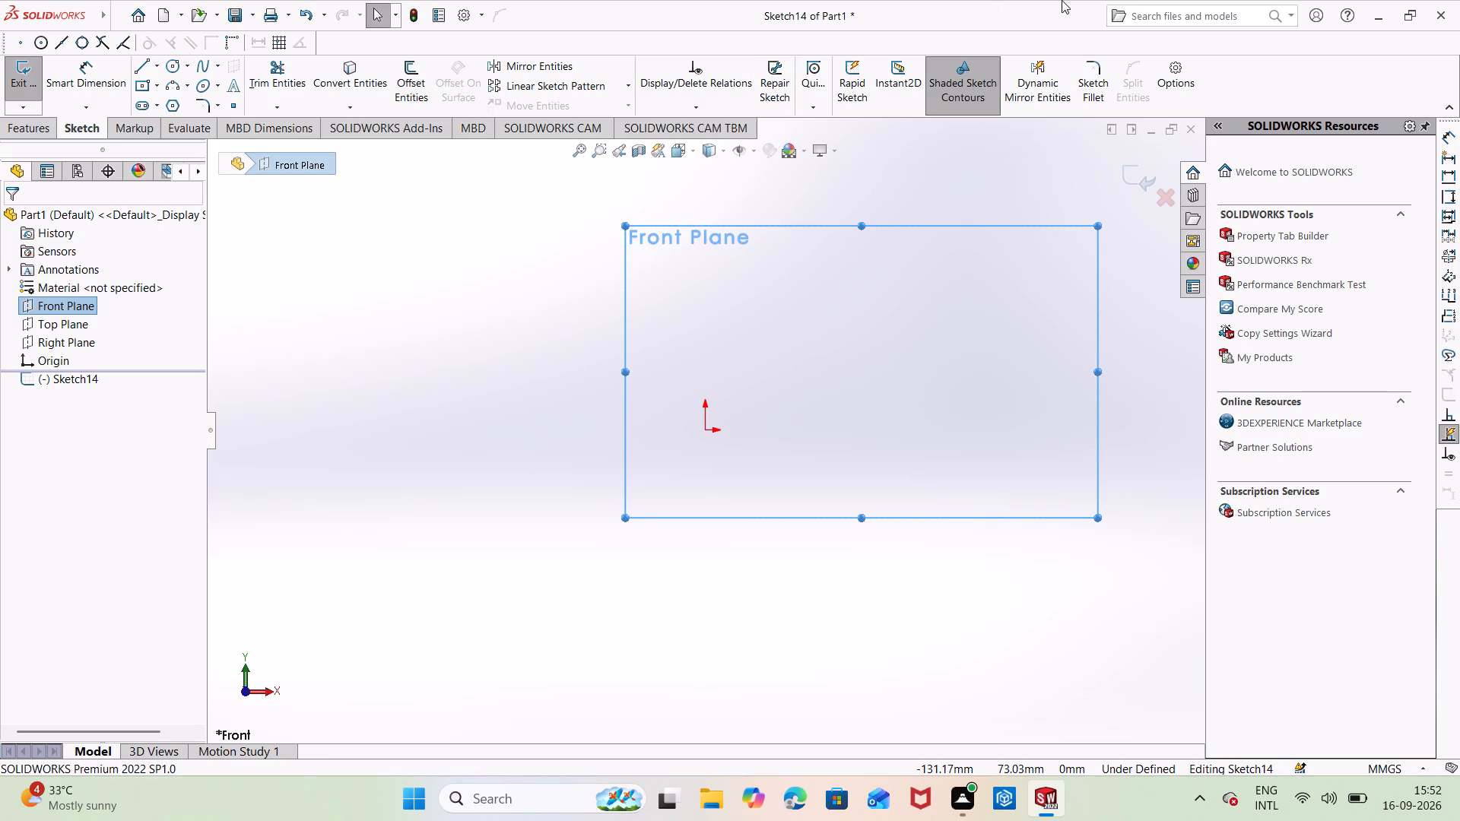
left_click_drag(739, 408, 744, 401)
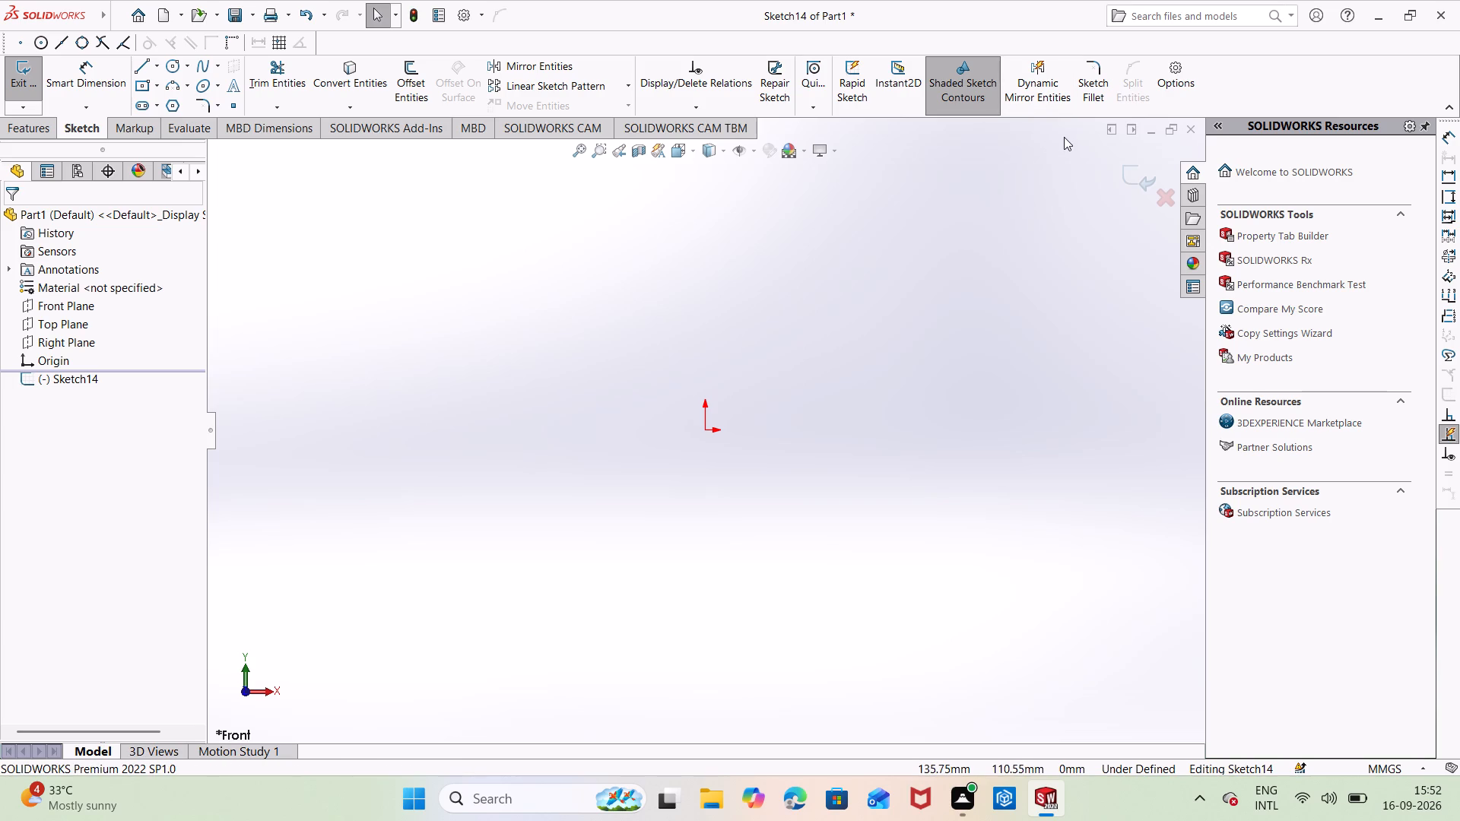
left_click(156, 85)
left_click(181, 124)
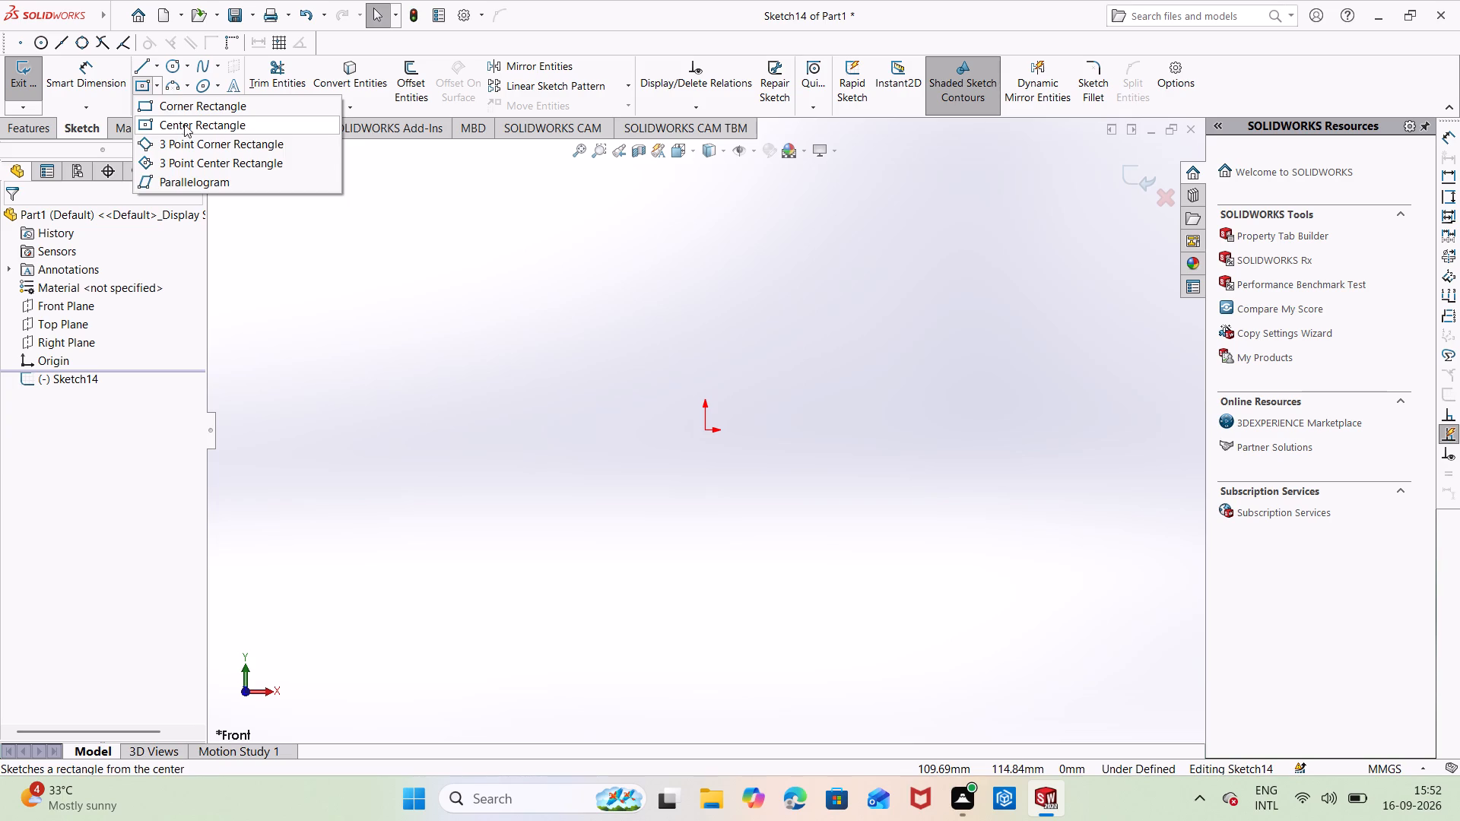
left_click(703, 430)
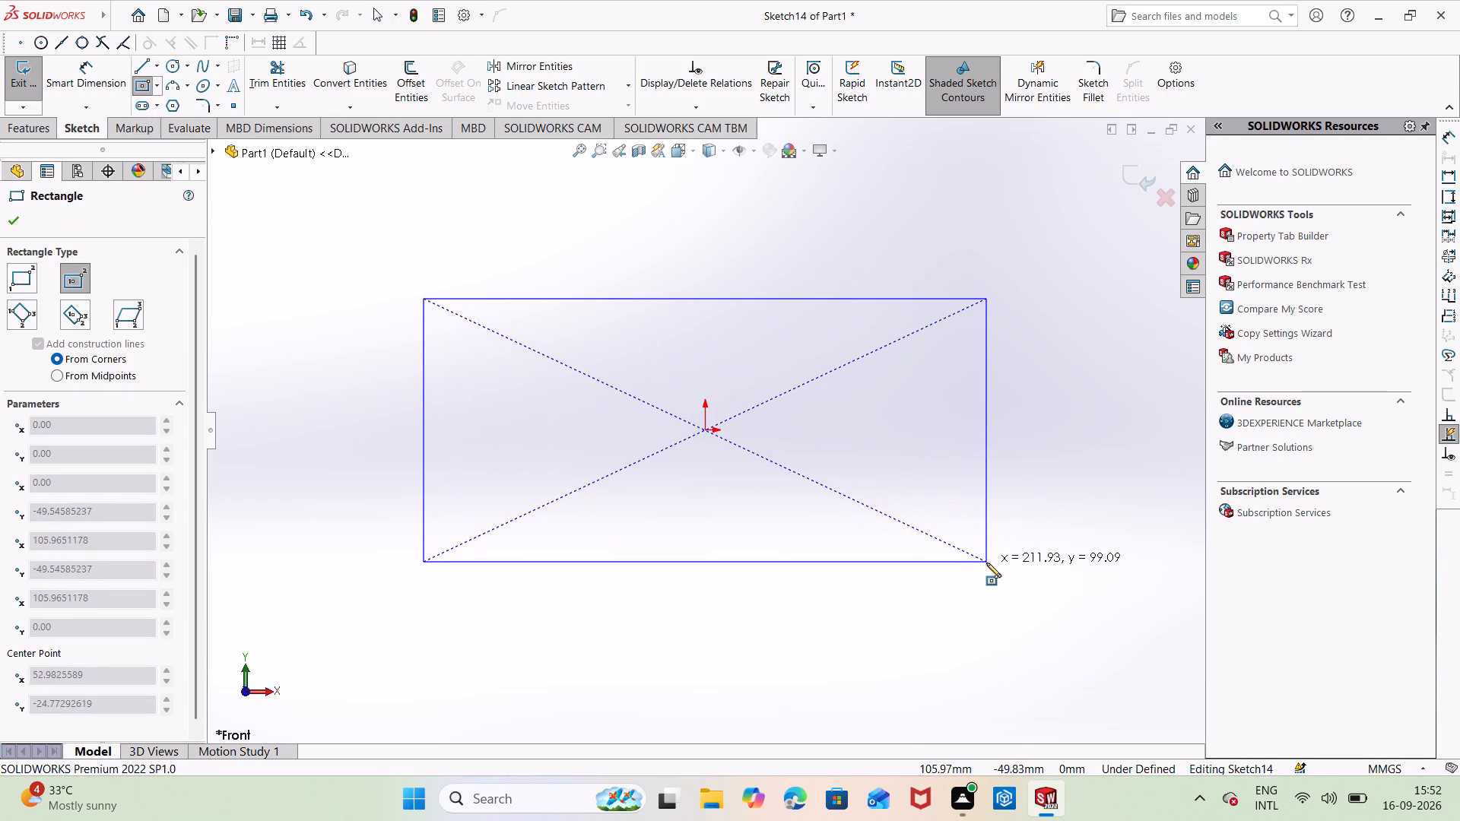
left_click(988, 563)
left_click(633, 231)
Dimension the rectangle's vertical side to 48 mm.
right_click_drag(535, 245, 515, 231)
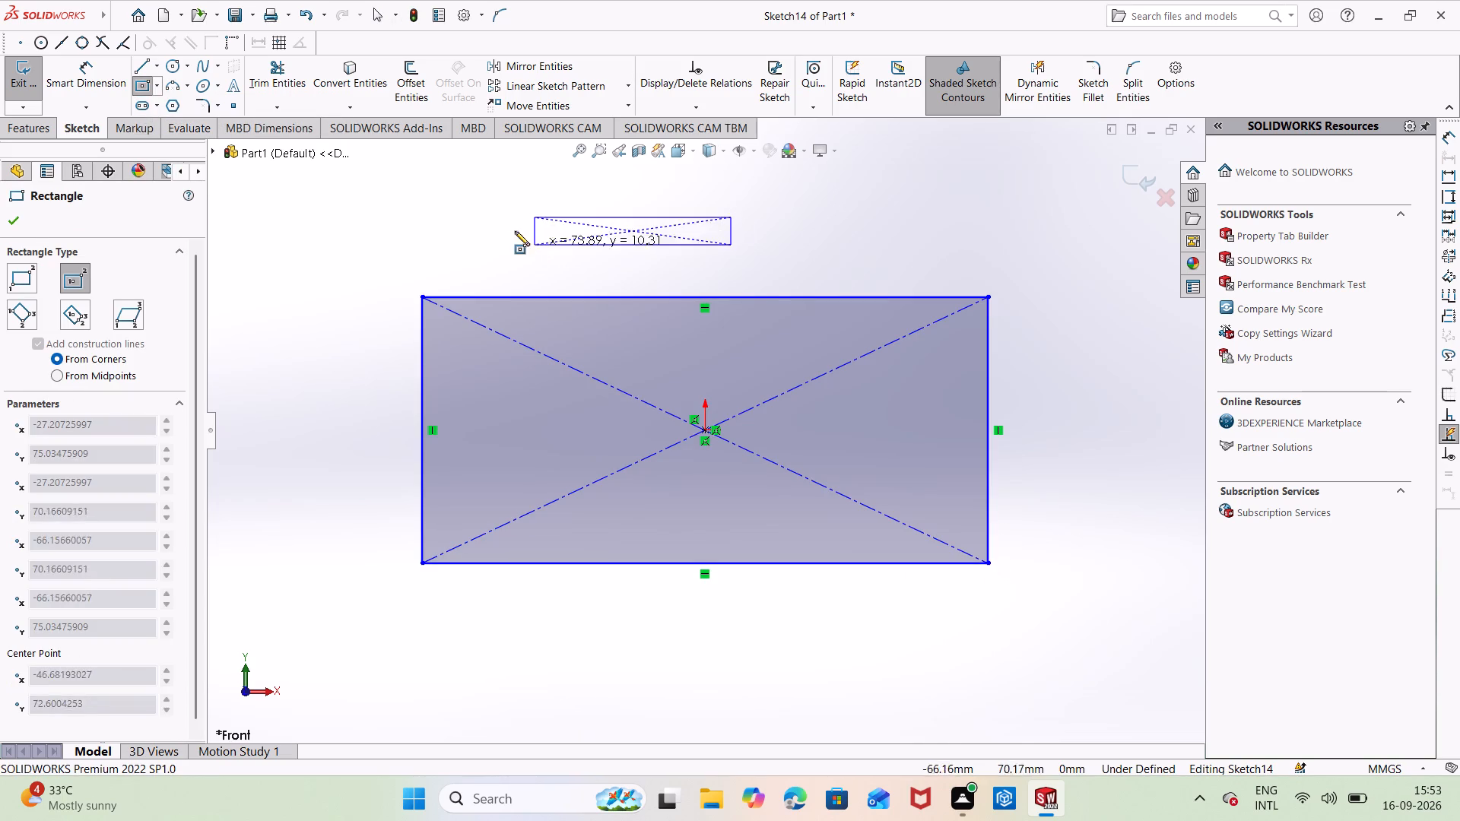
right_click_drag(515, 231, 503, 169)
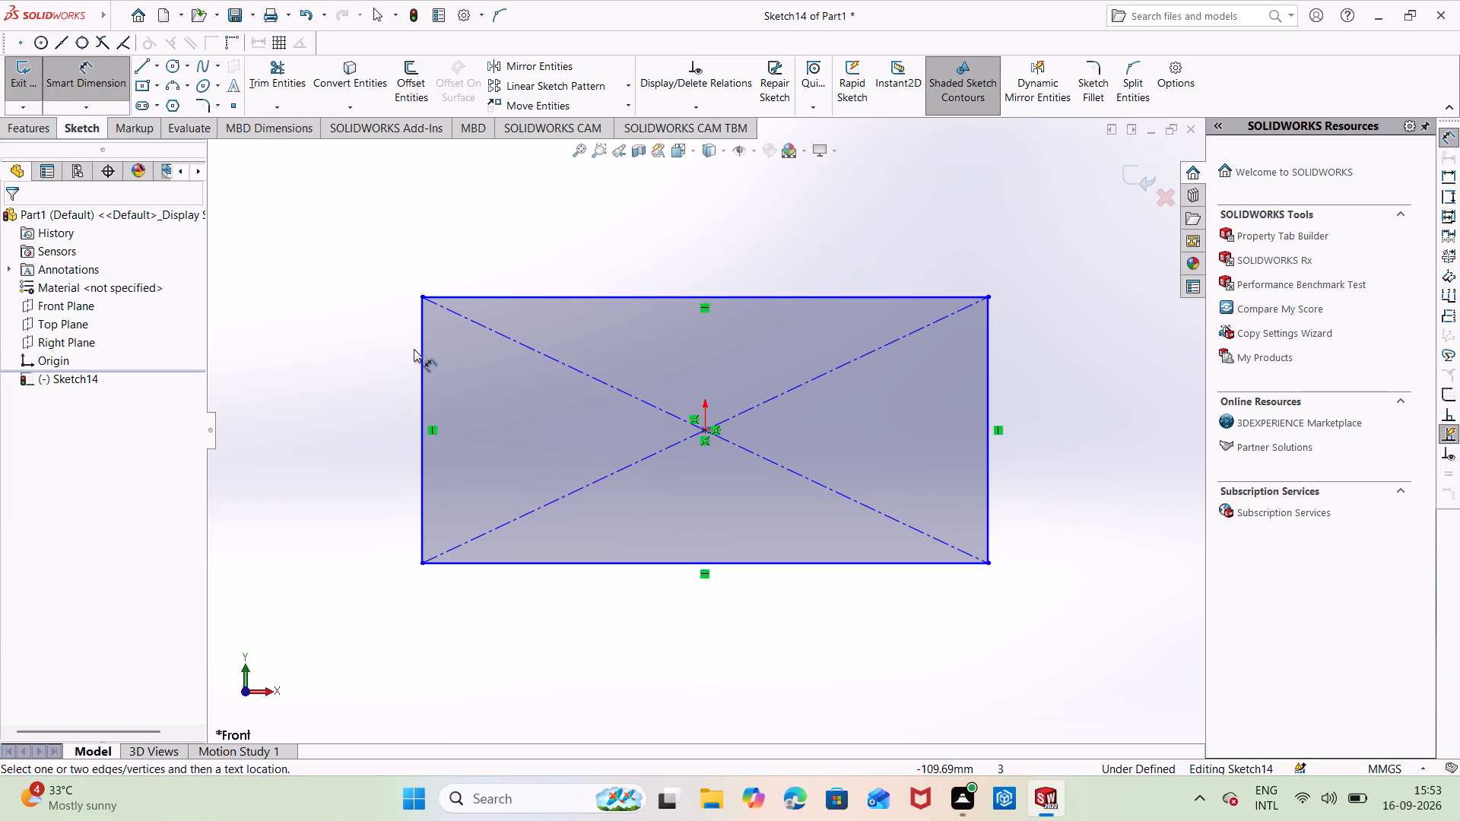
left_click(424, 350)
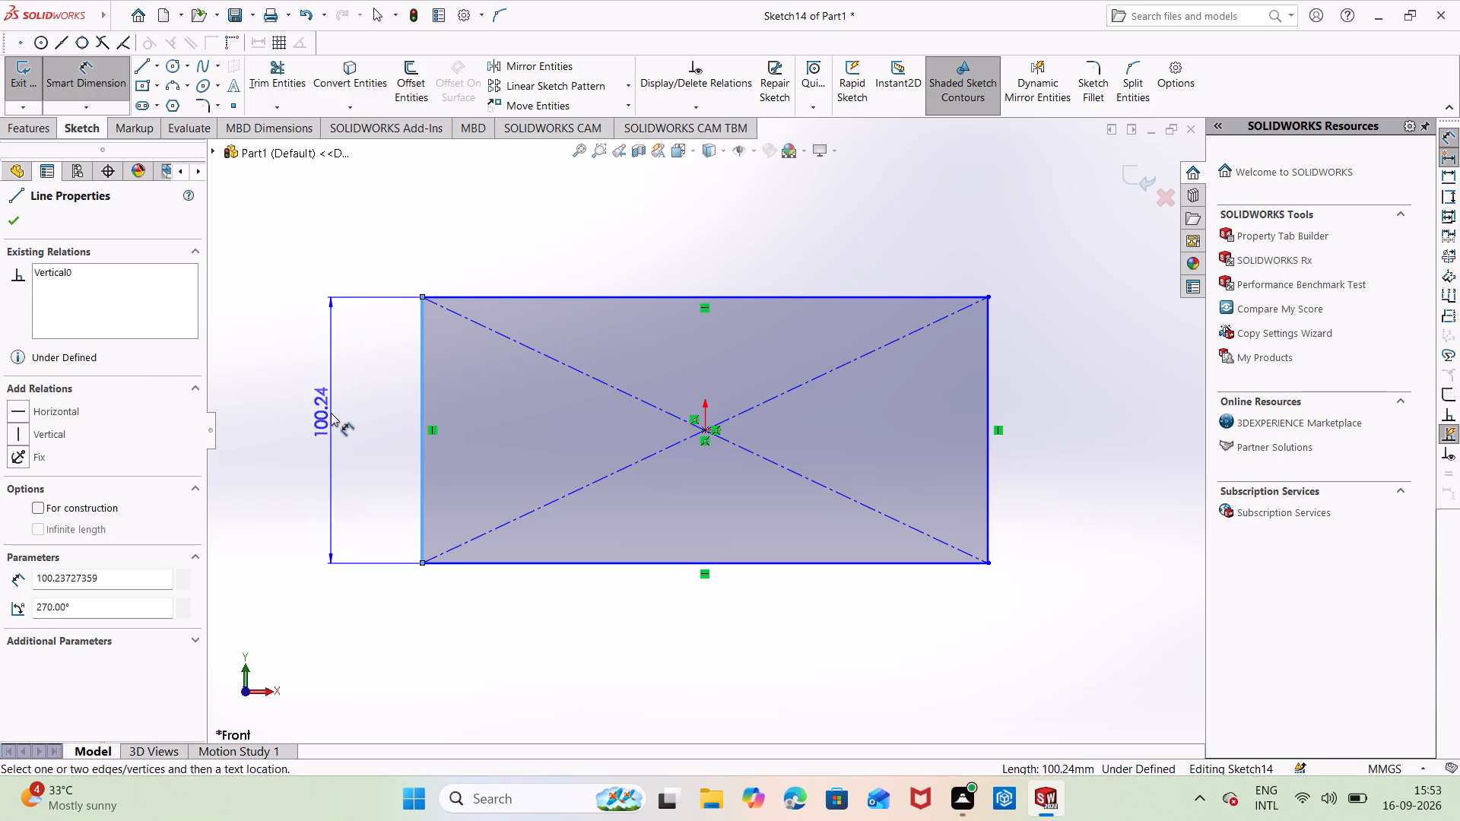
left_click(331, 413)
key("BackSpace")
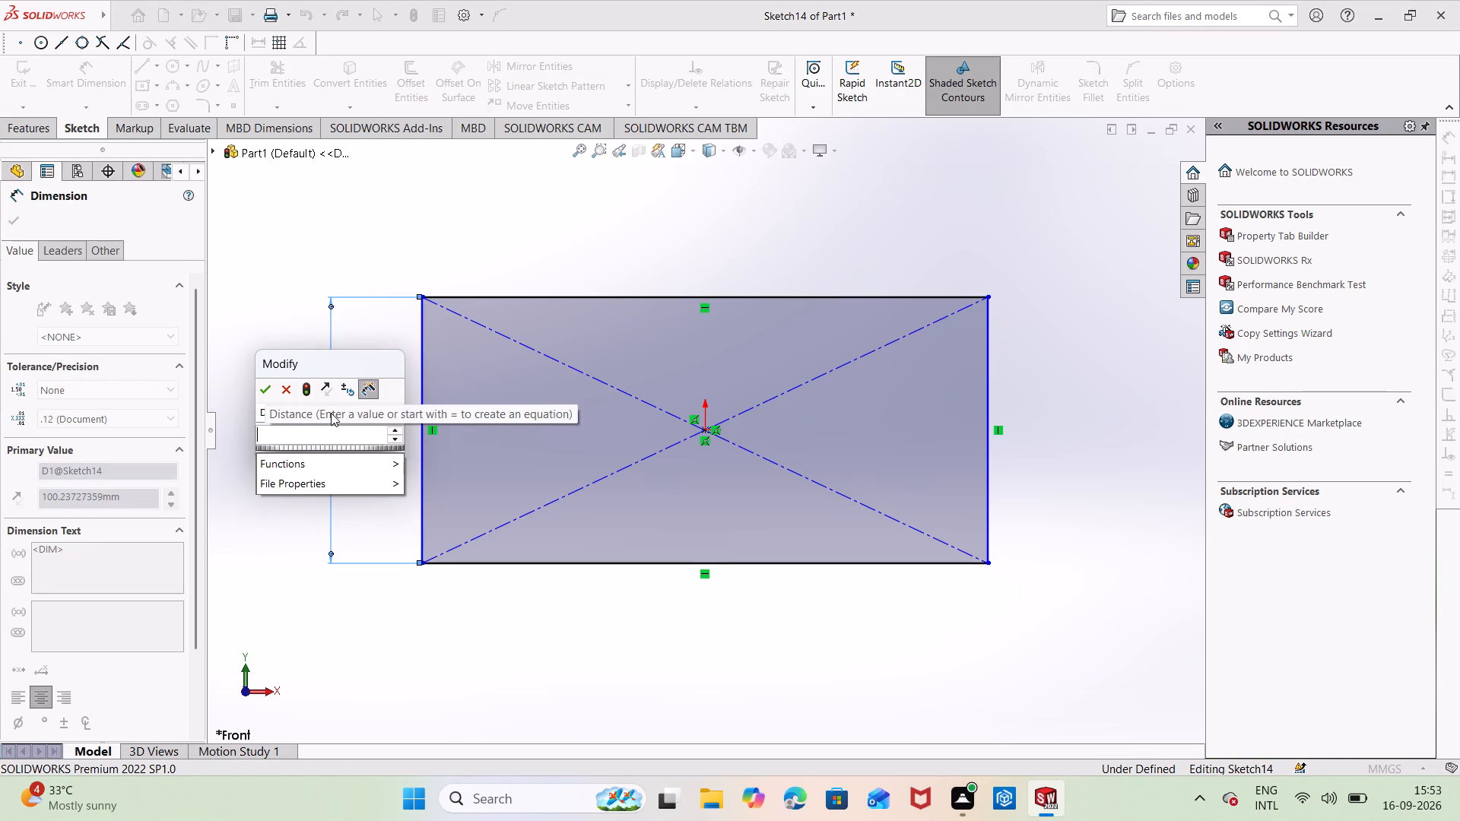
type("48")
key("Return")
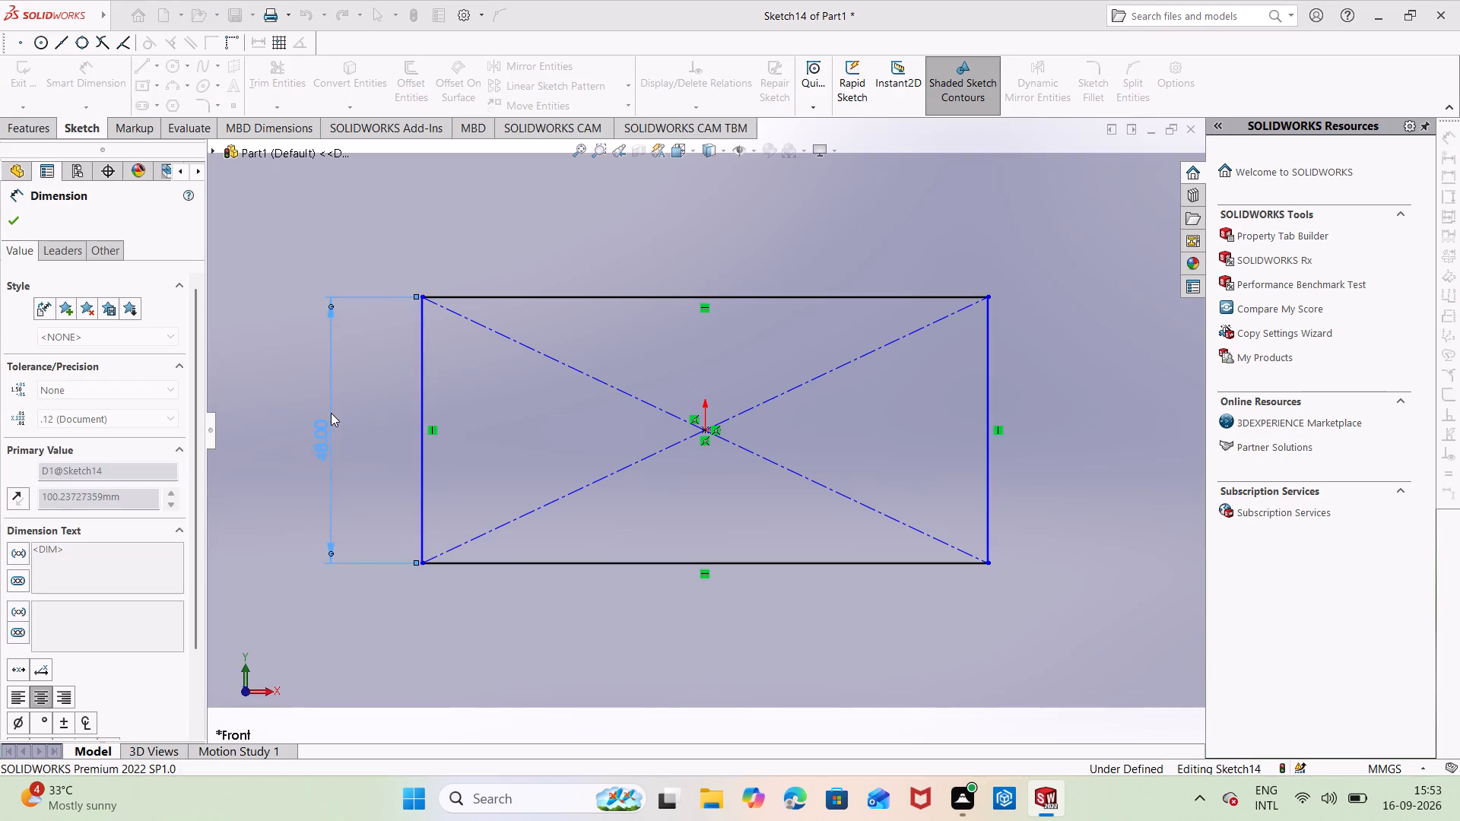
Dimension the rectangle's upper horizontal edge to 56 mm.
left_click(598, 294)
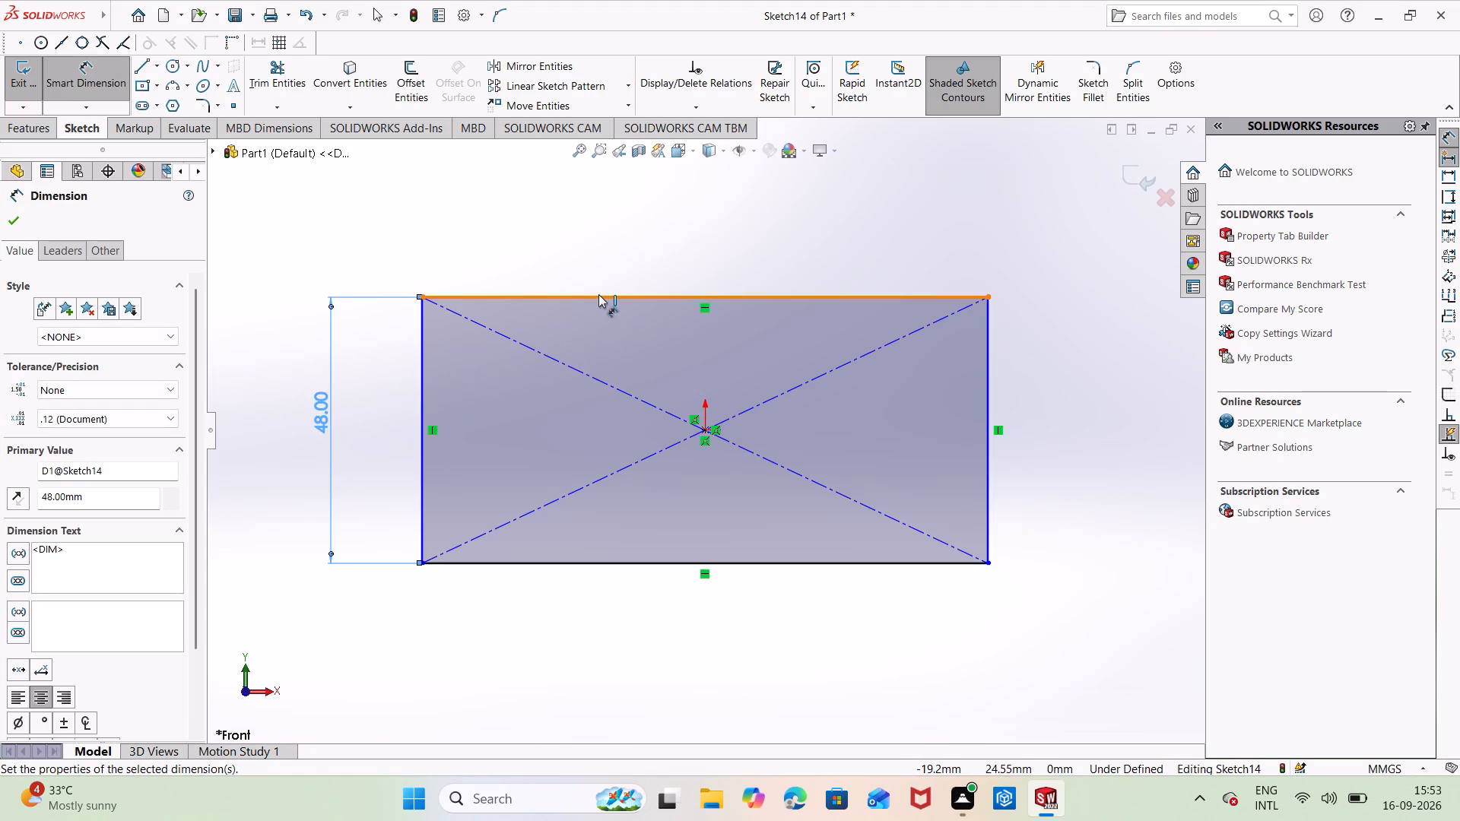
left_click(630, 230)
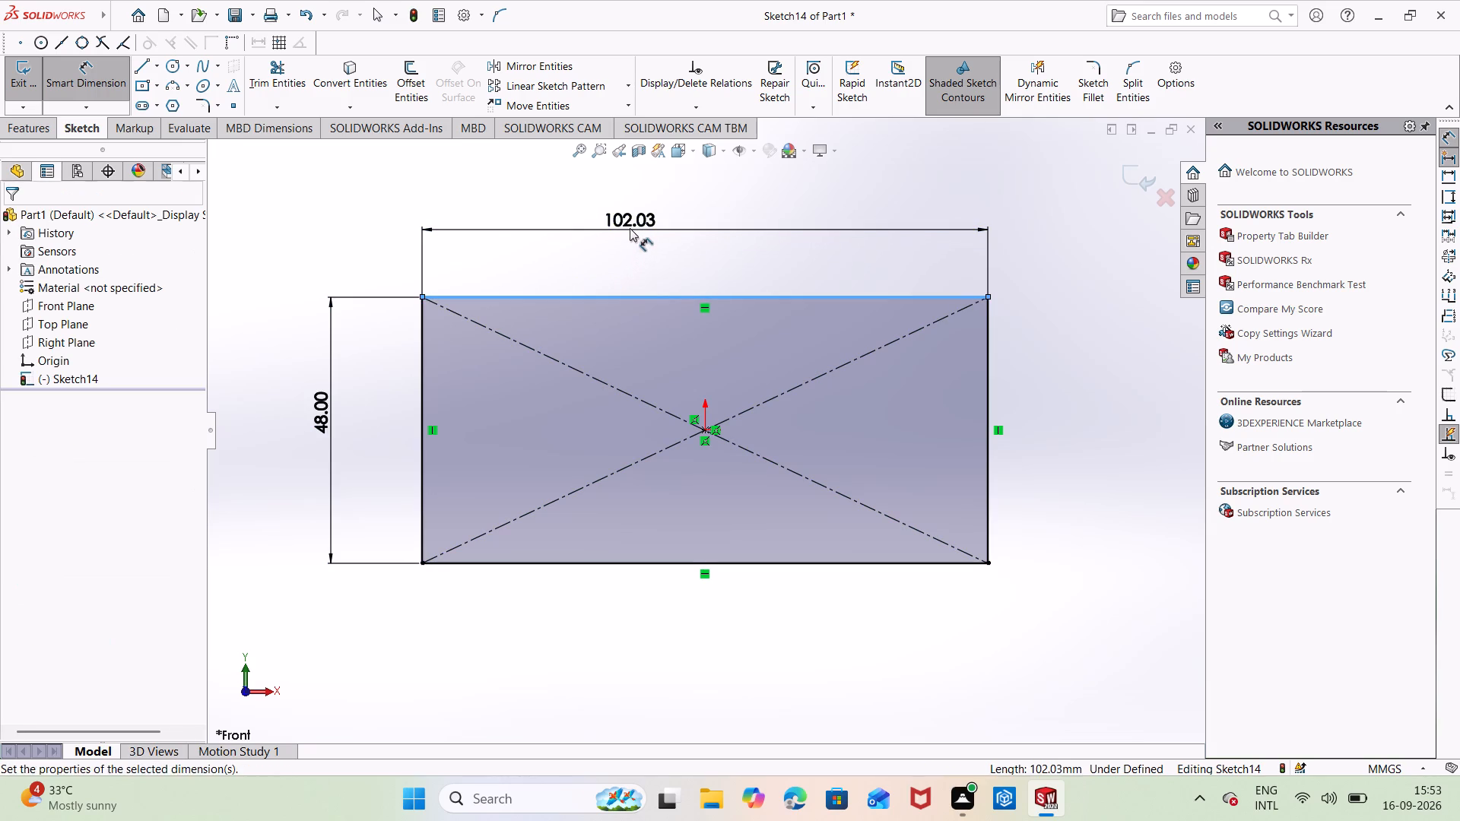
key("BackSpace")
type("56")
key("Return")
left_click(795, 195)
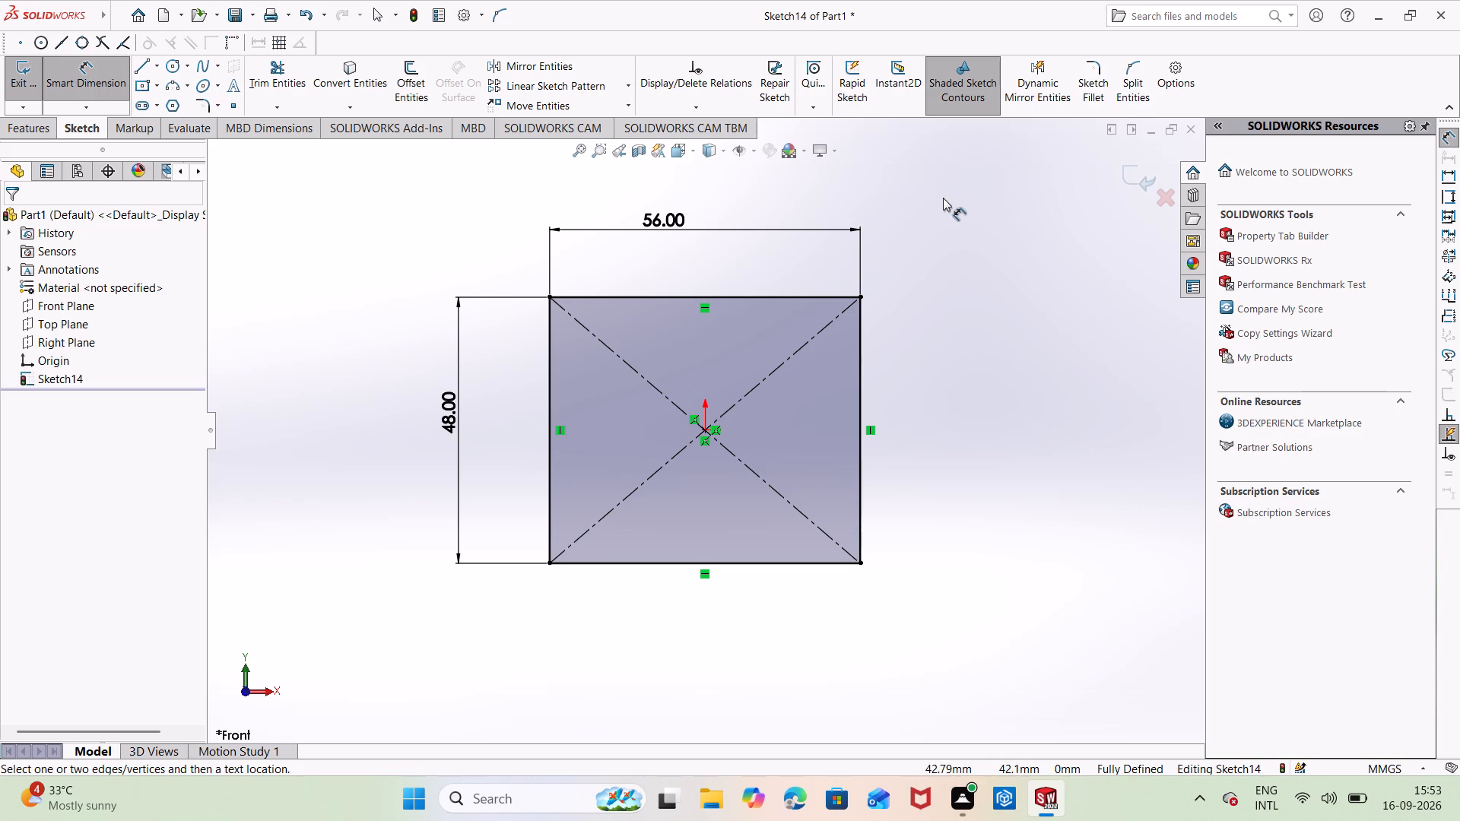
scroll(955, 199, "down", 1)
scroll(955, 199, "up", 1)
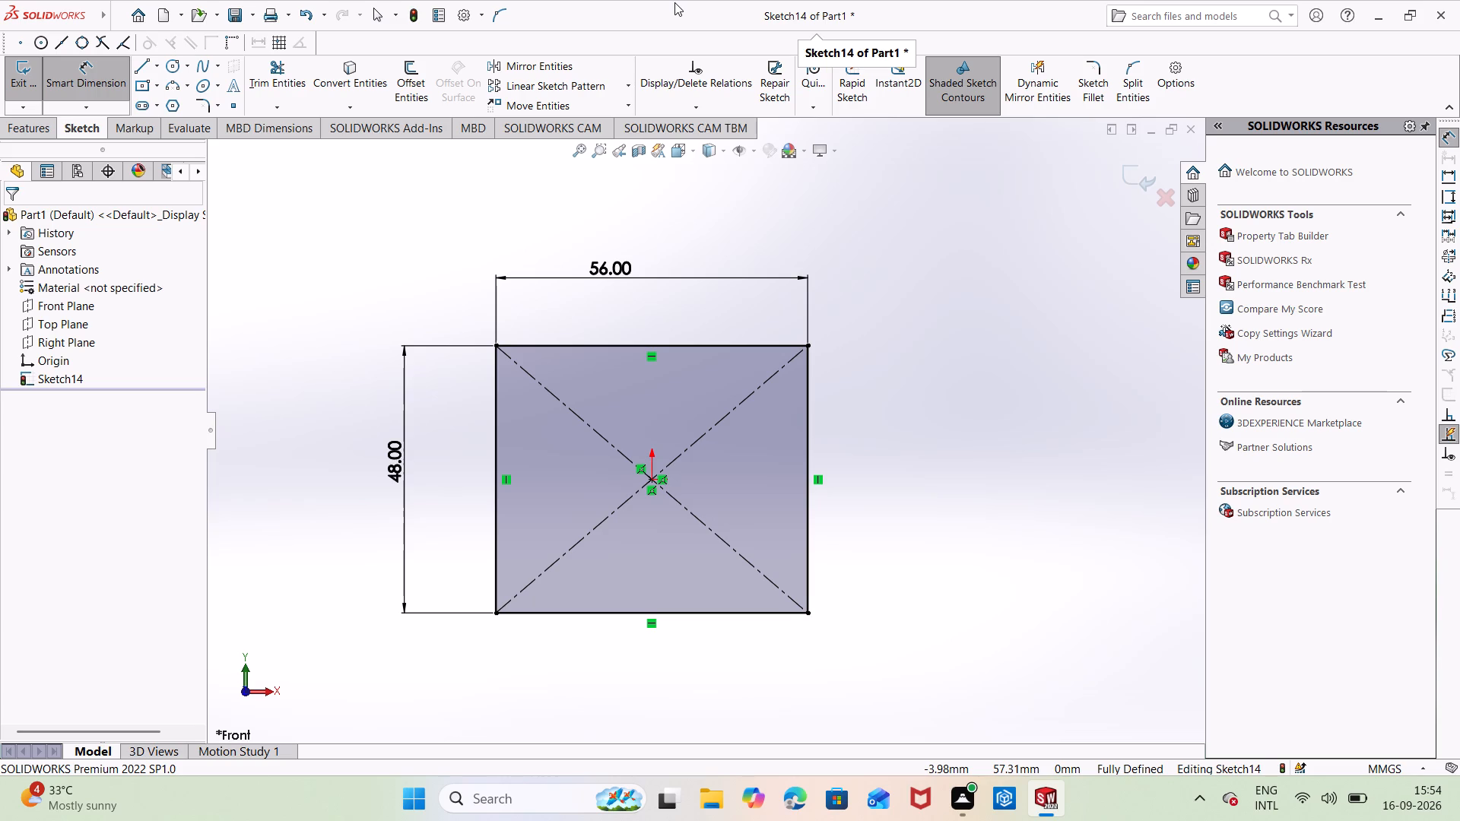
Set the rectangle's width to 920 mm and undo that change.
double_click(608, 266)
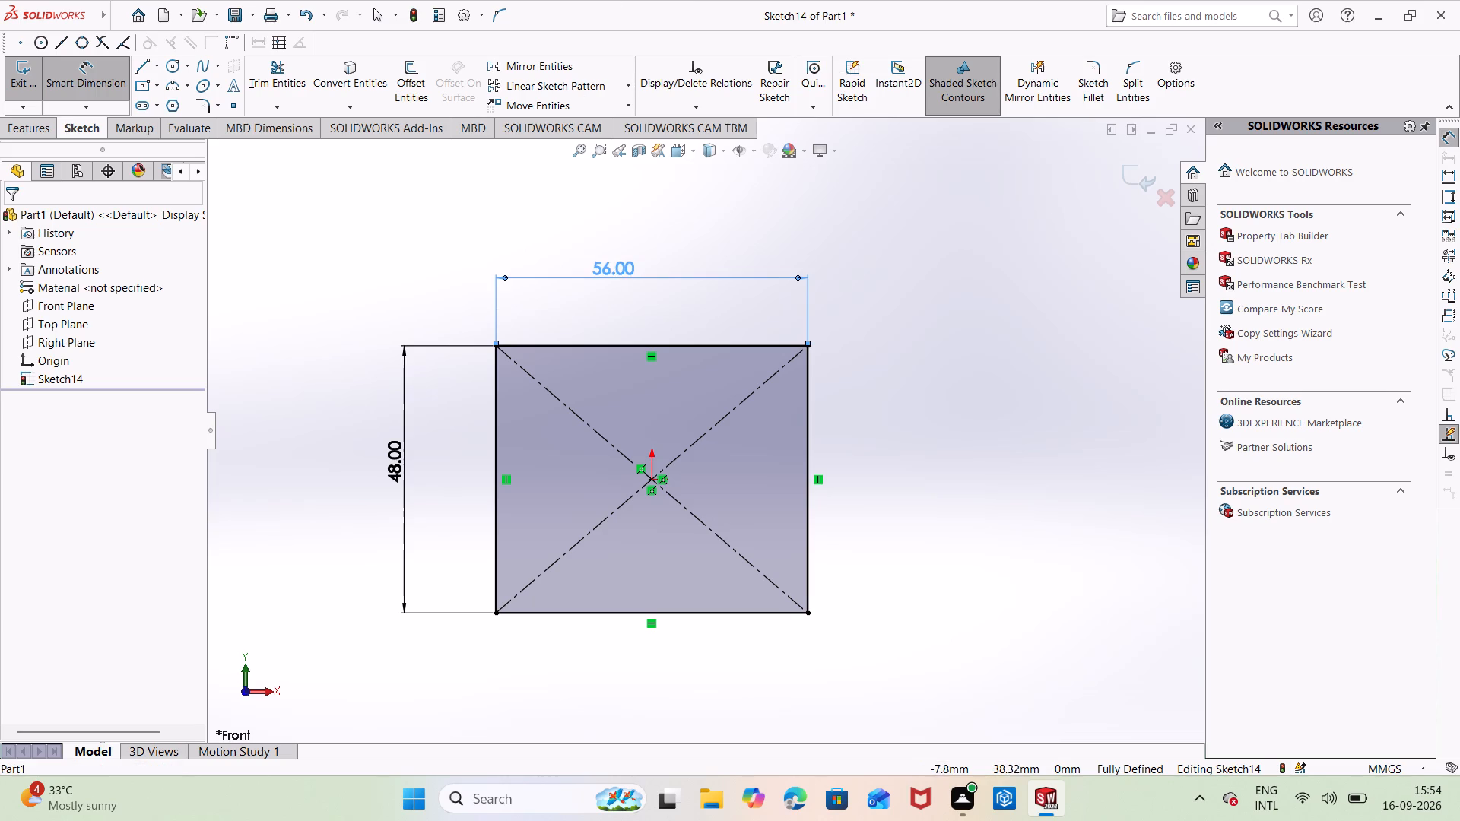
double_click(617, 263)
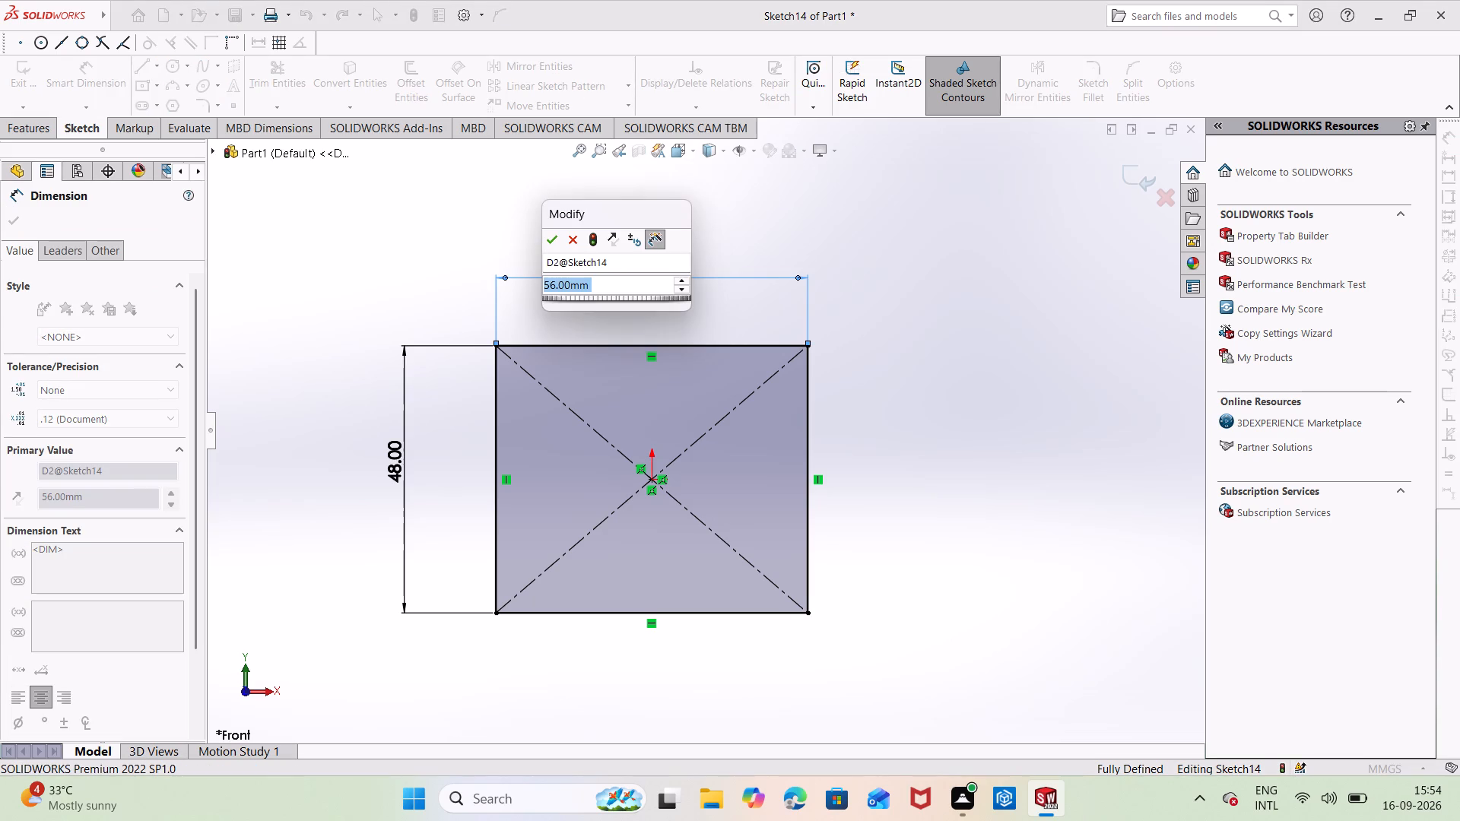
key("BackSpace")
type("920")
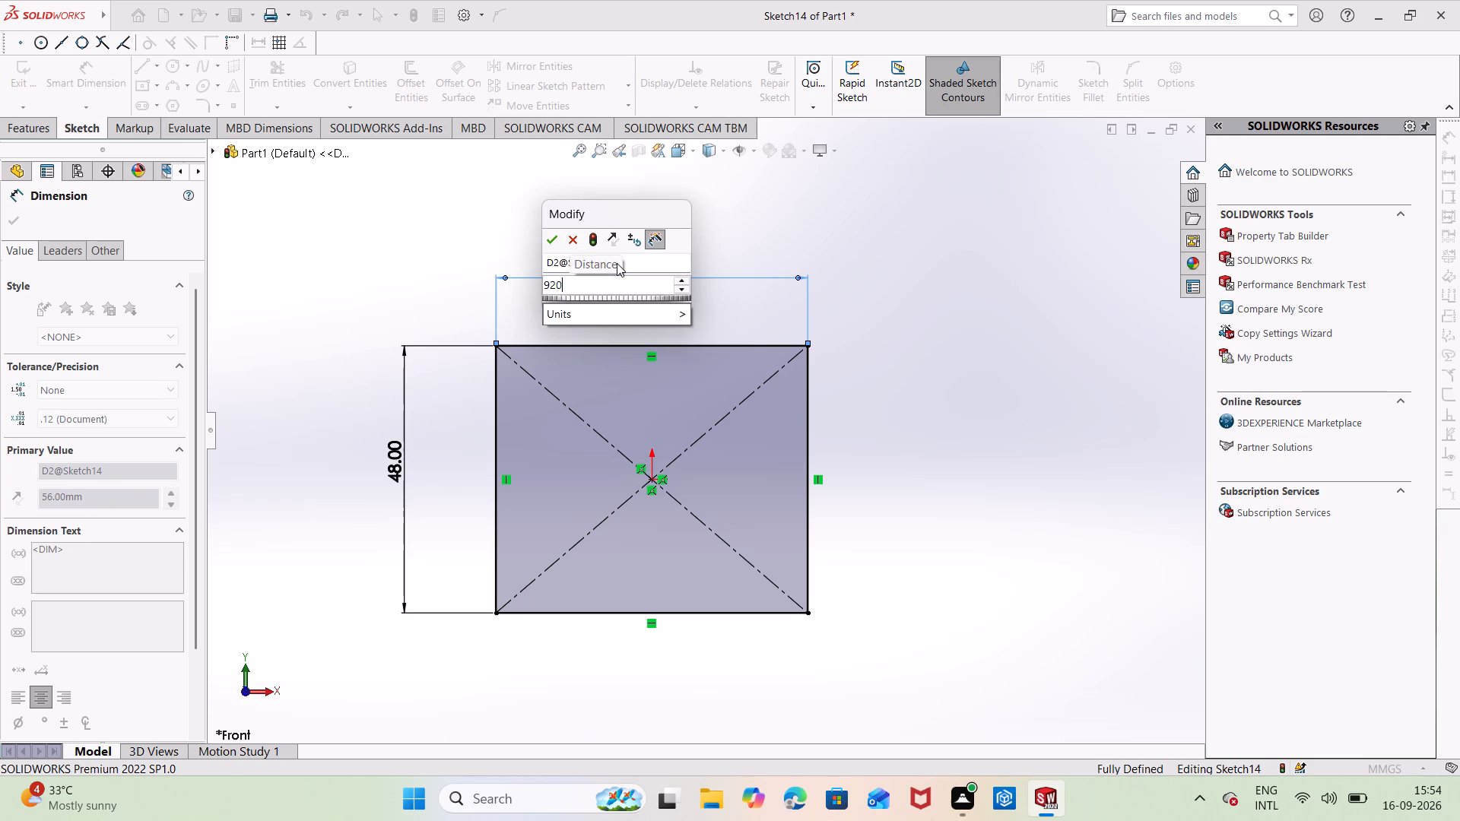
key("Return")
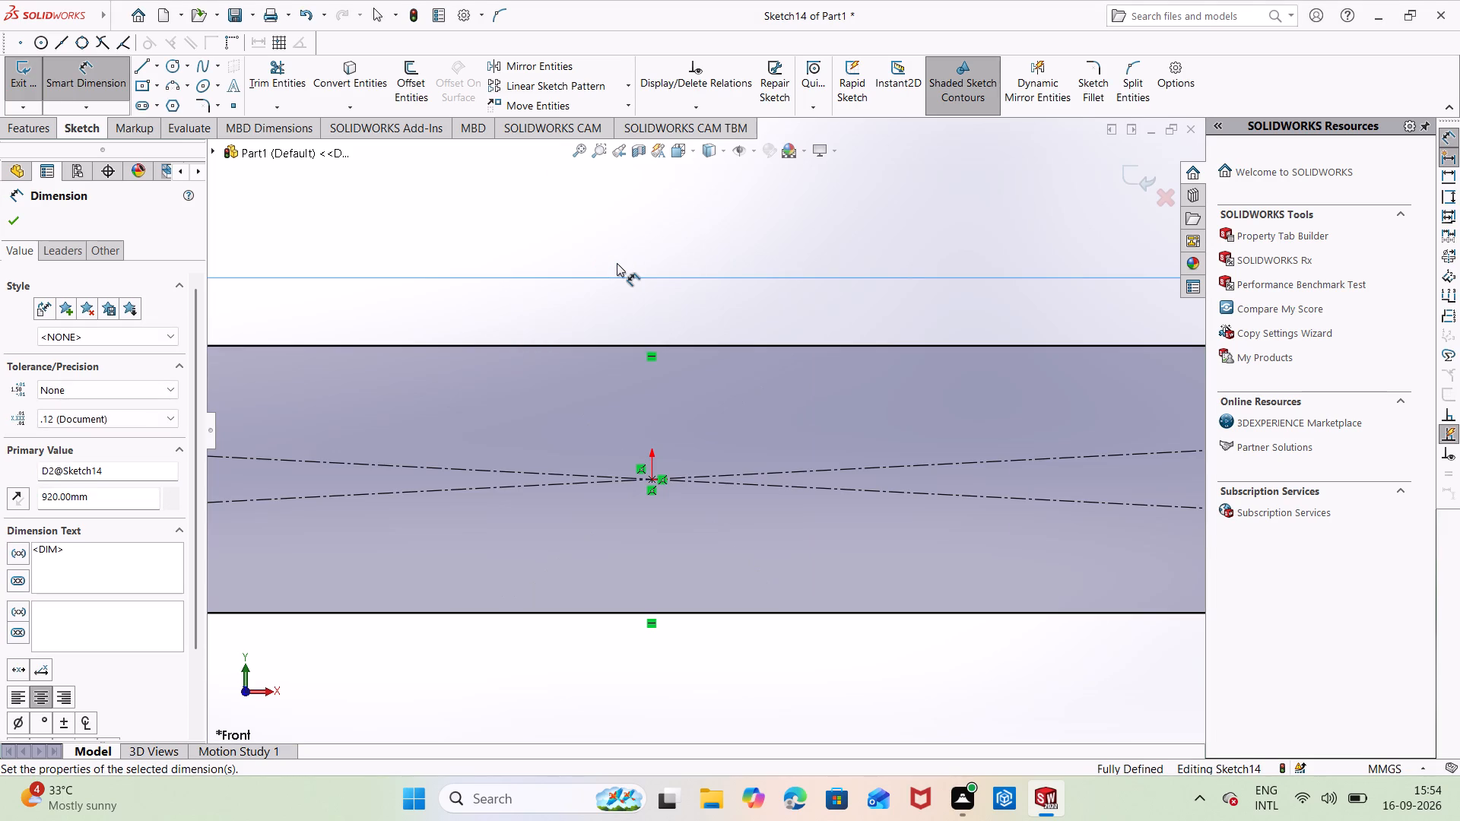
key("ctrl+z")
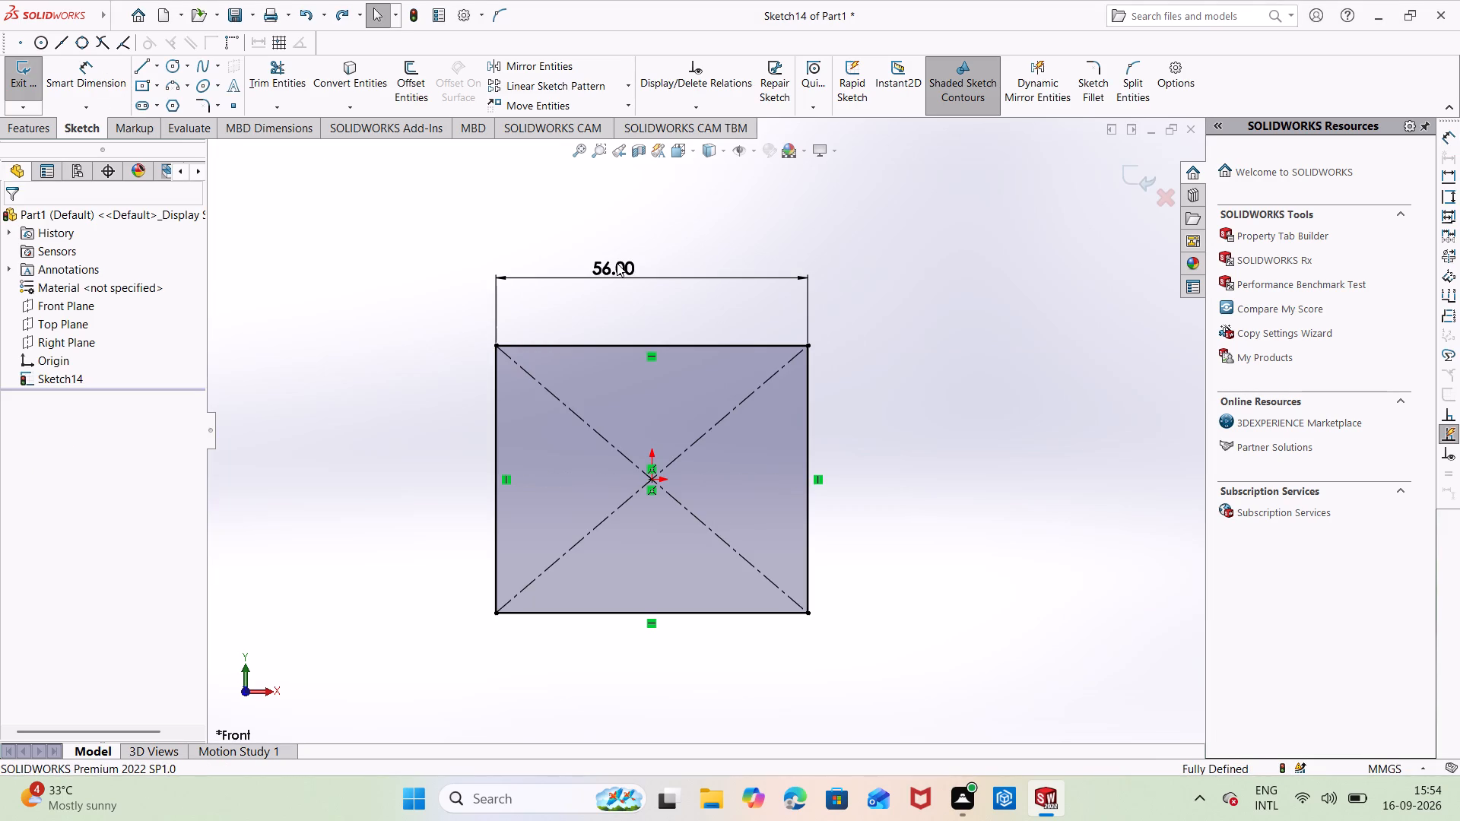
Set the rectangle's width to 90 mm.
double_click(617, 263)
key("BackSpace")
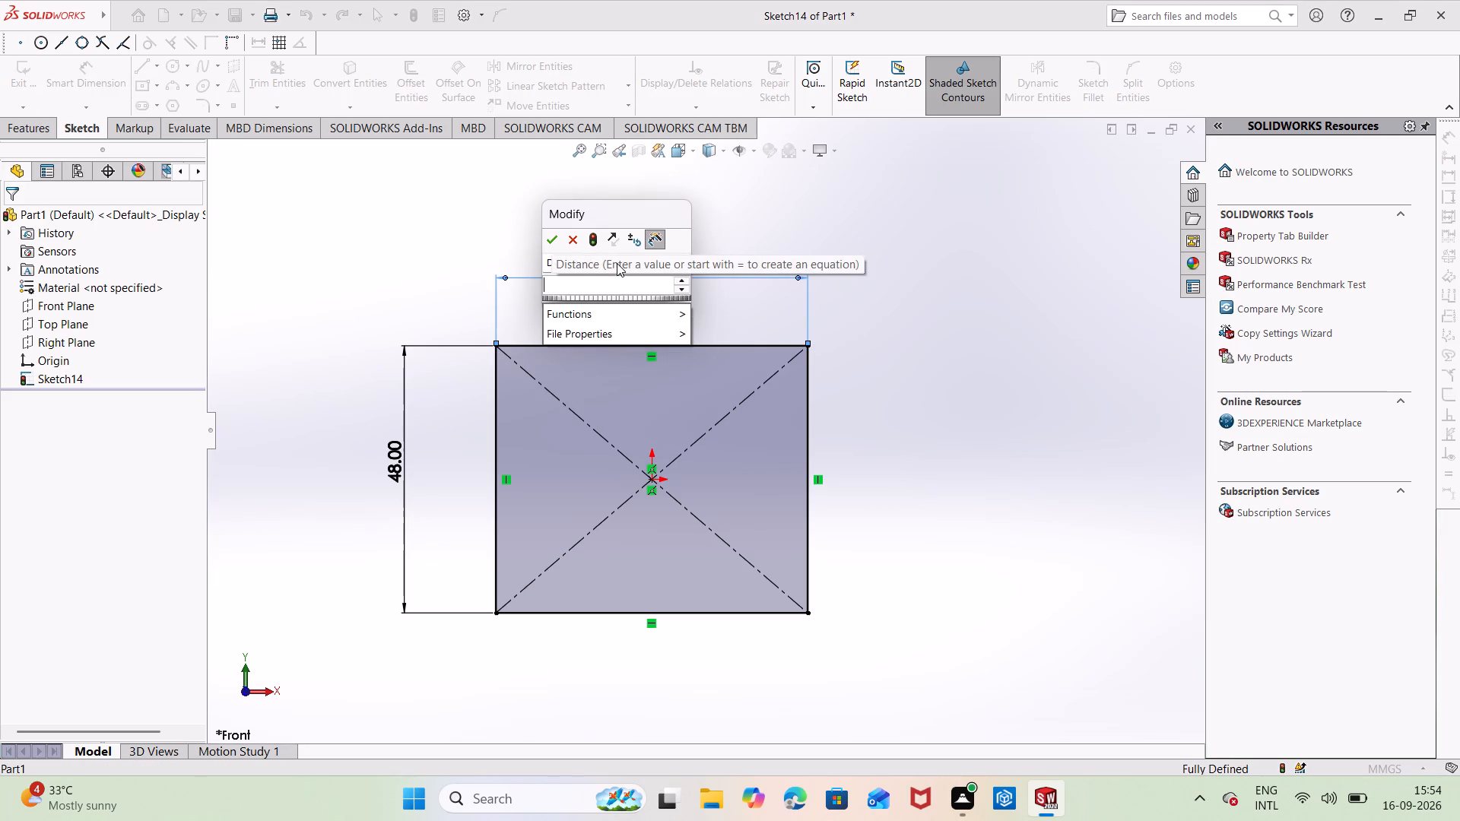
type("90")
key("Return")
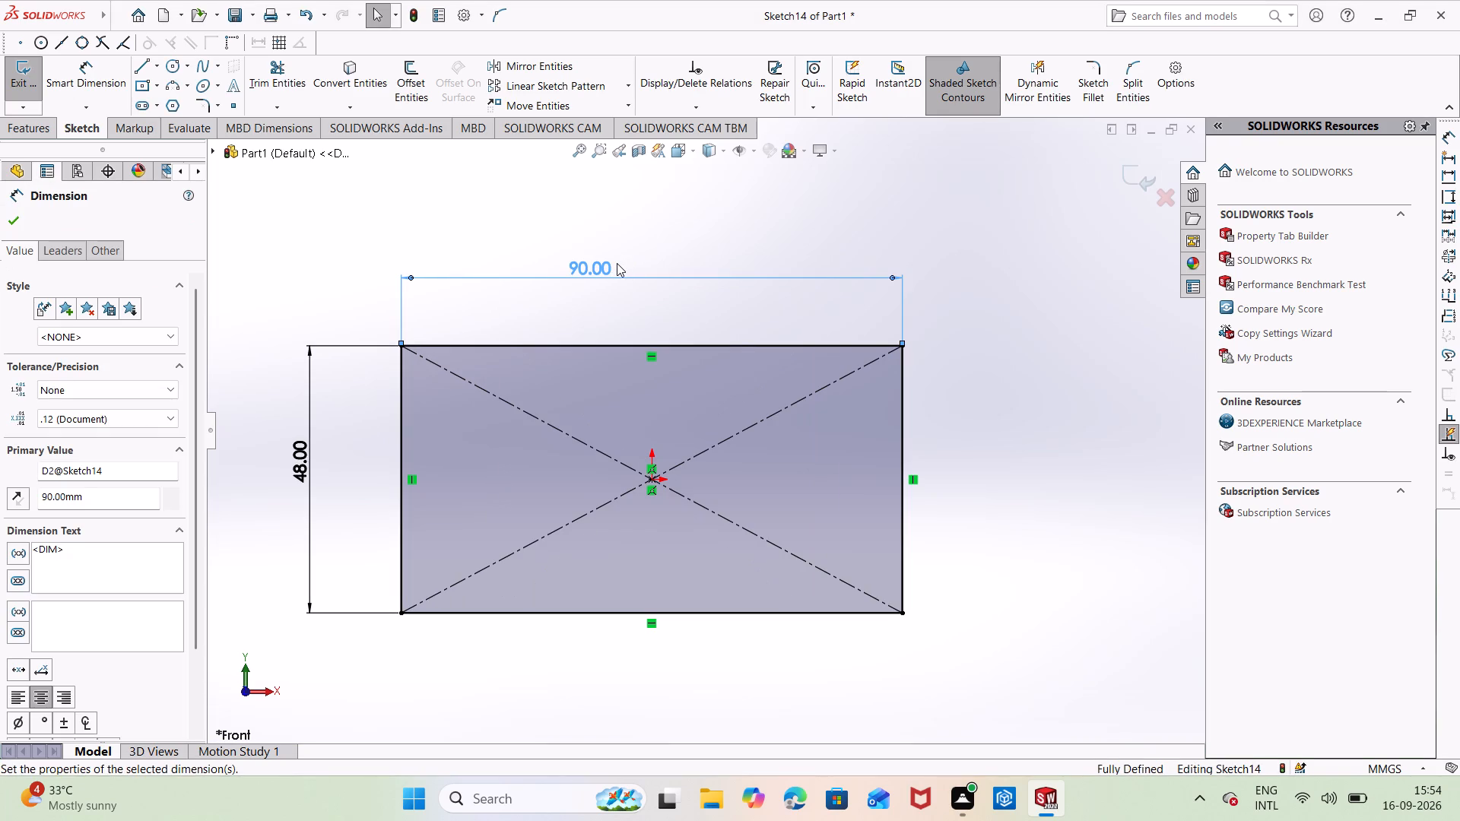
left_click(782, 230)
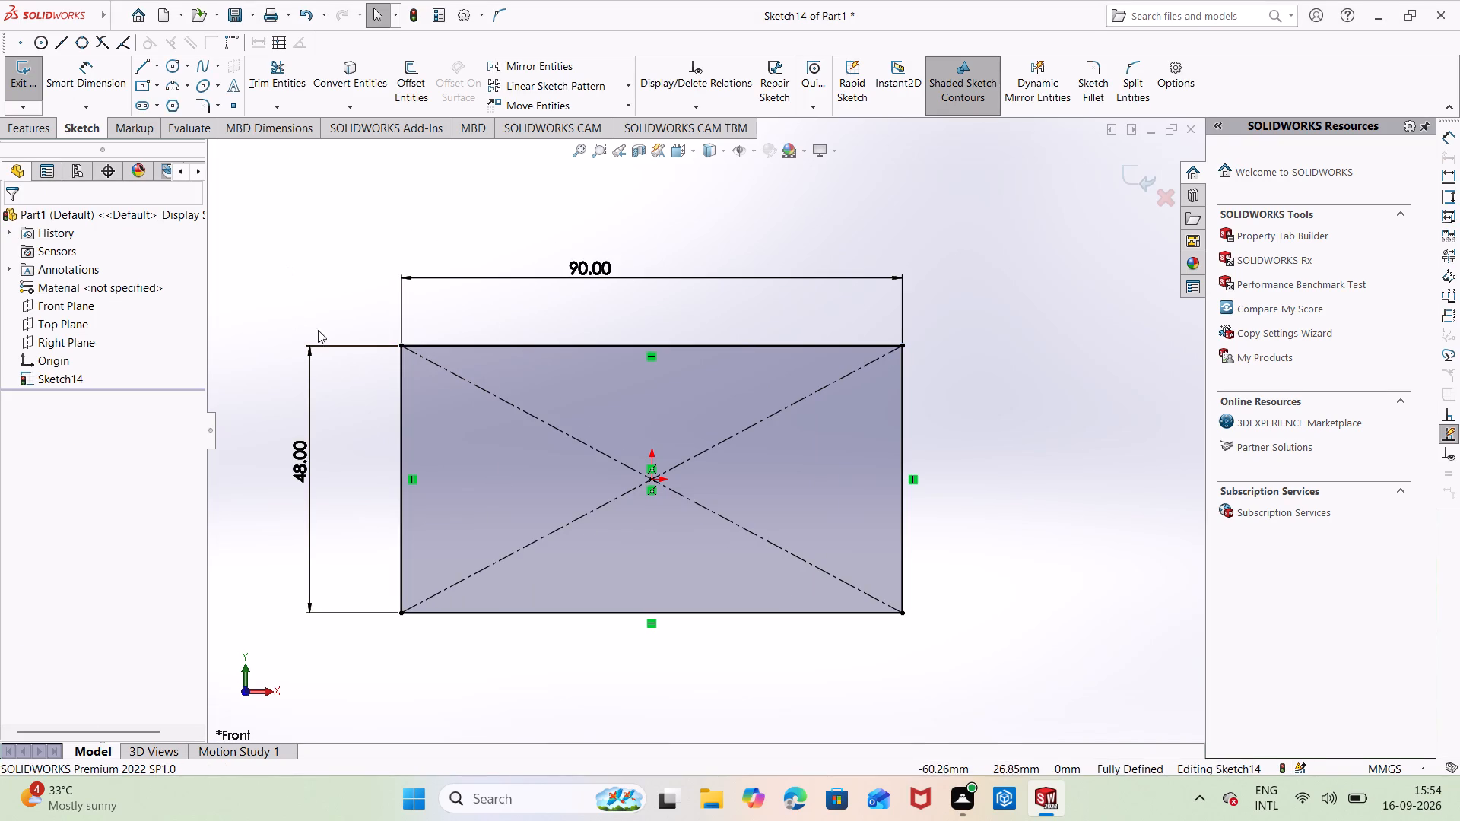
Extrude the 90 by 48 mm rectangle 24 mm using the Mid Plane end condition.
left_click(30, 125)
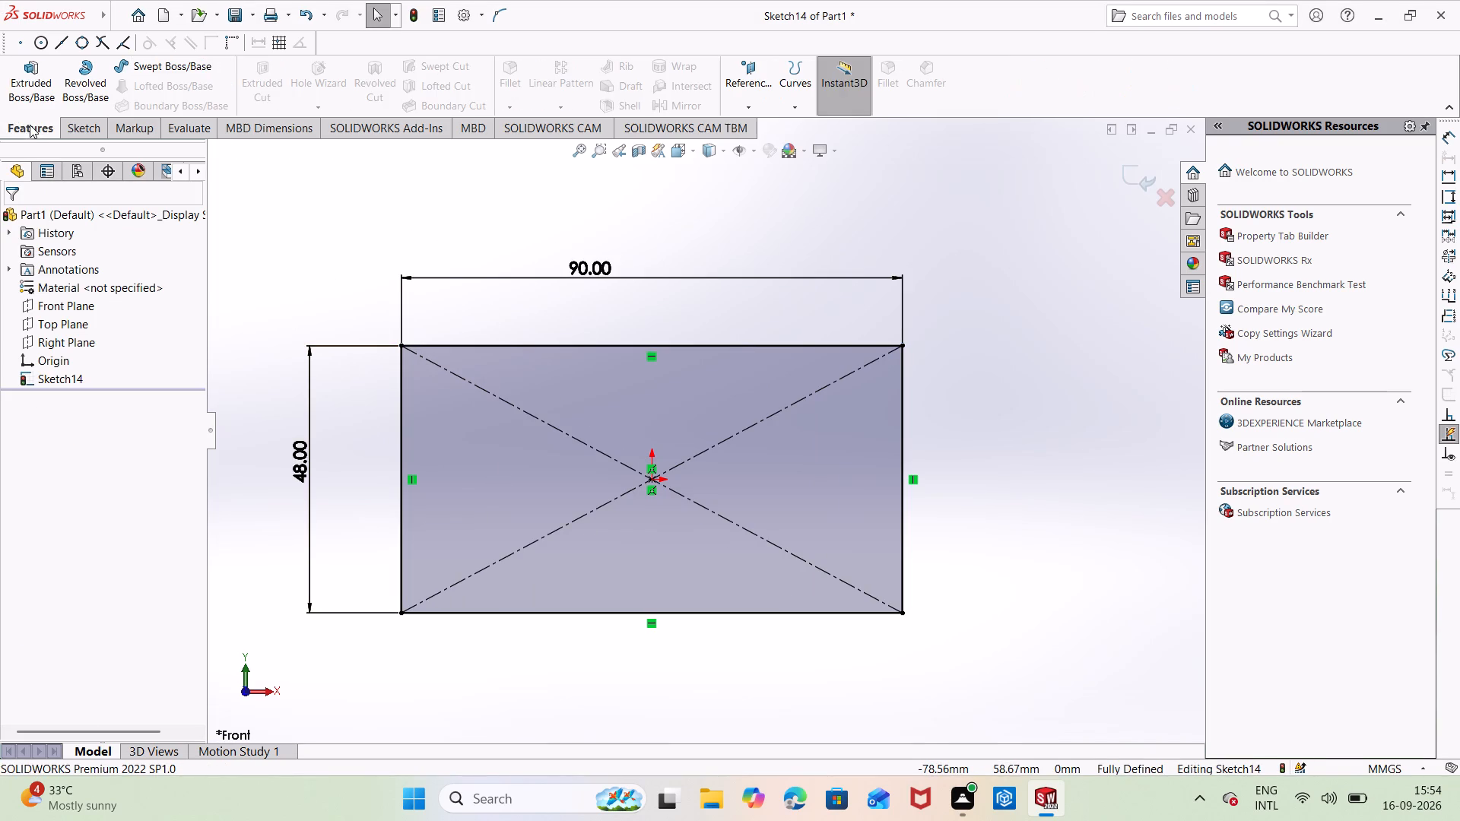
left_click(33, 66)
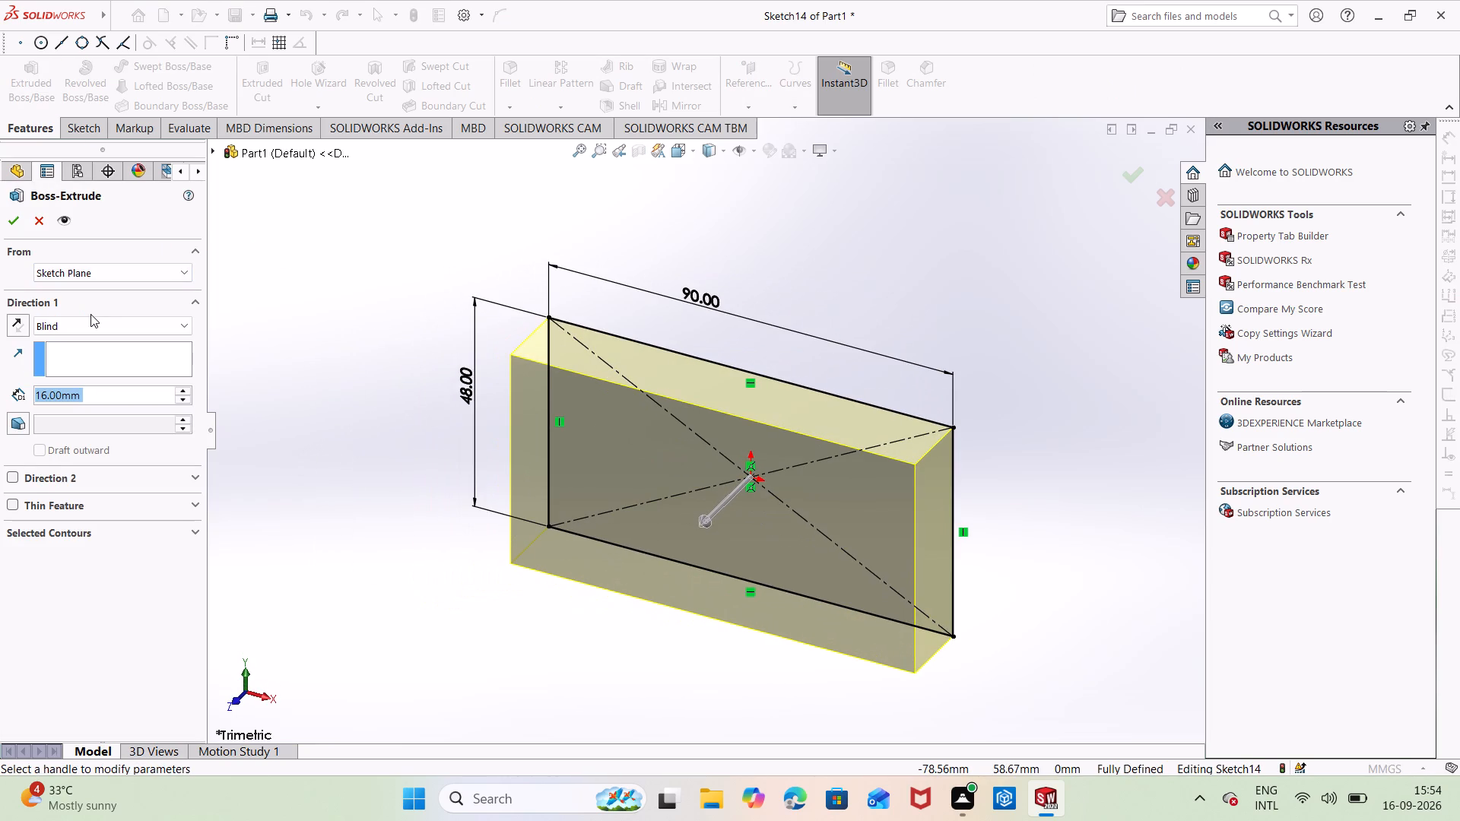
key("BackSpace")
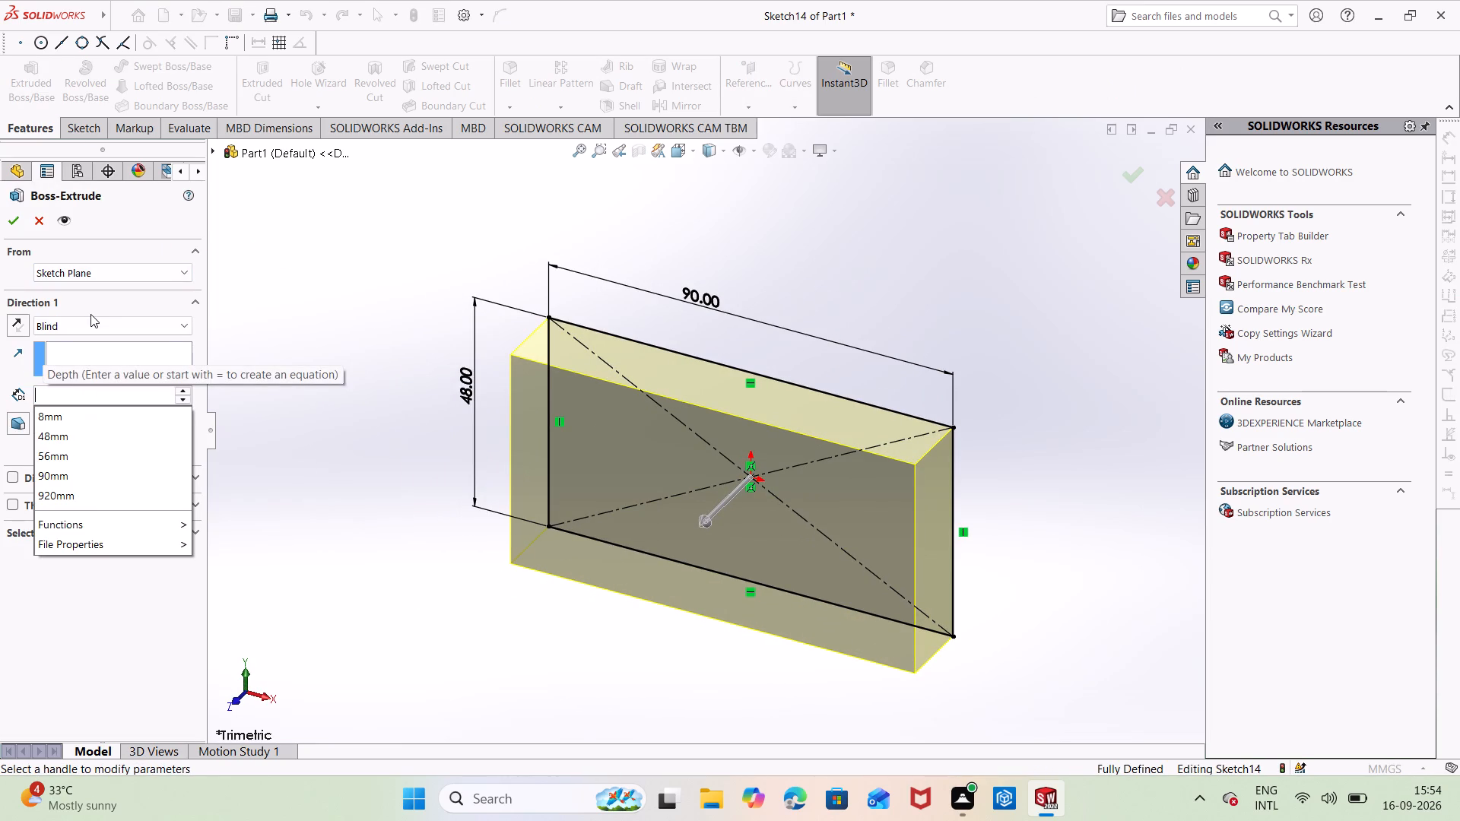
type("24")
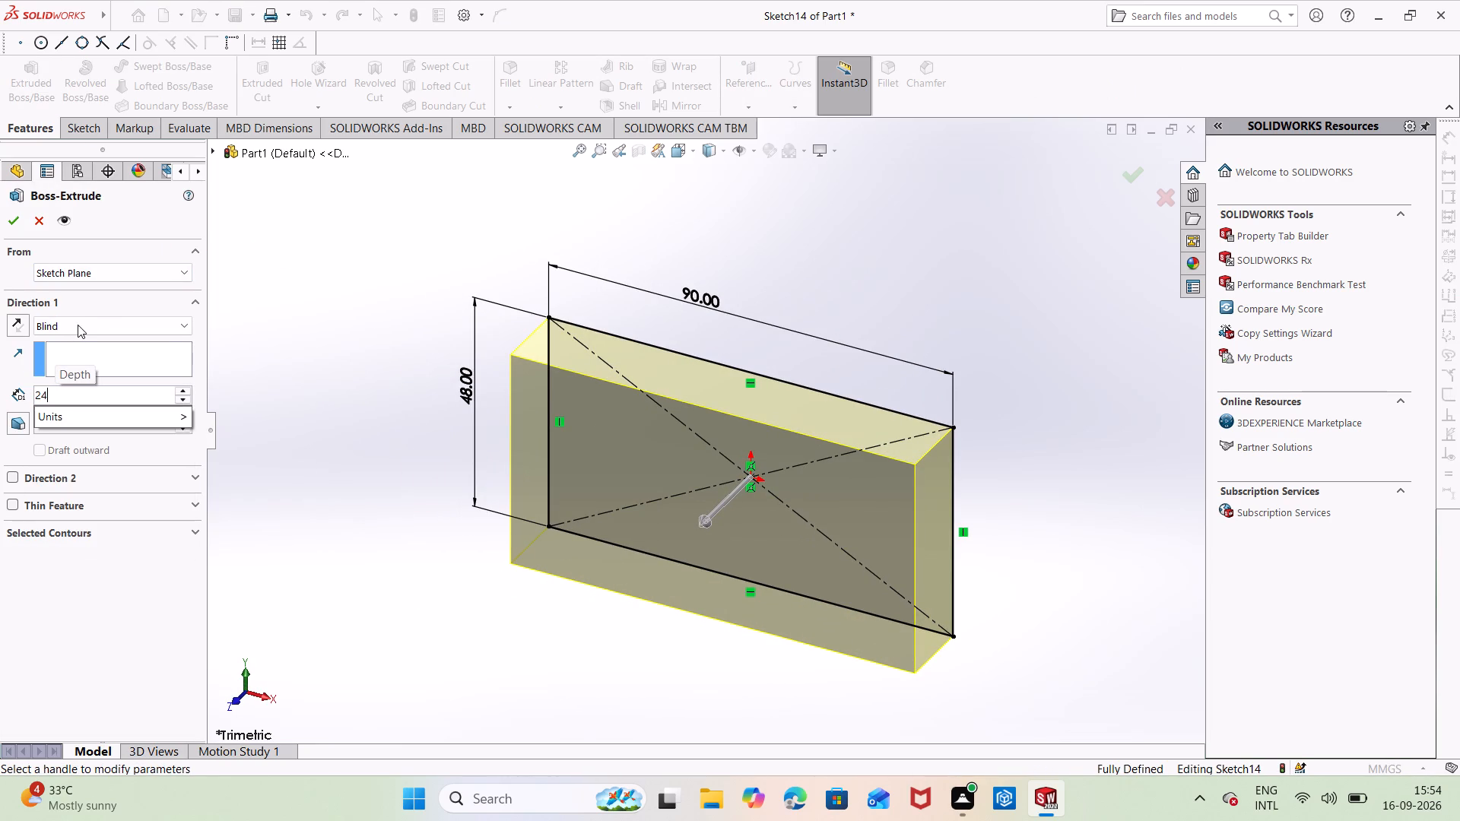
left_click(78, 325)
left_click(63, 404)
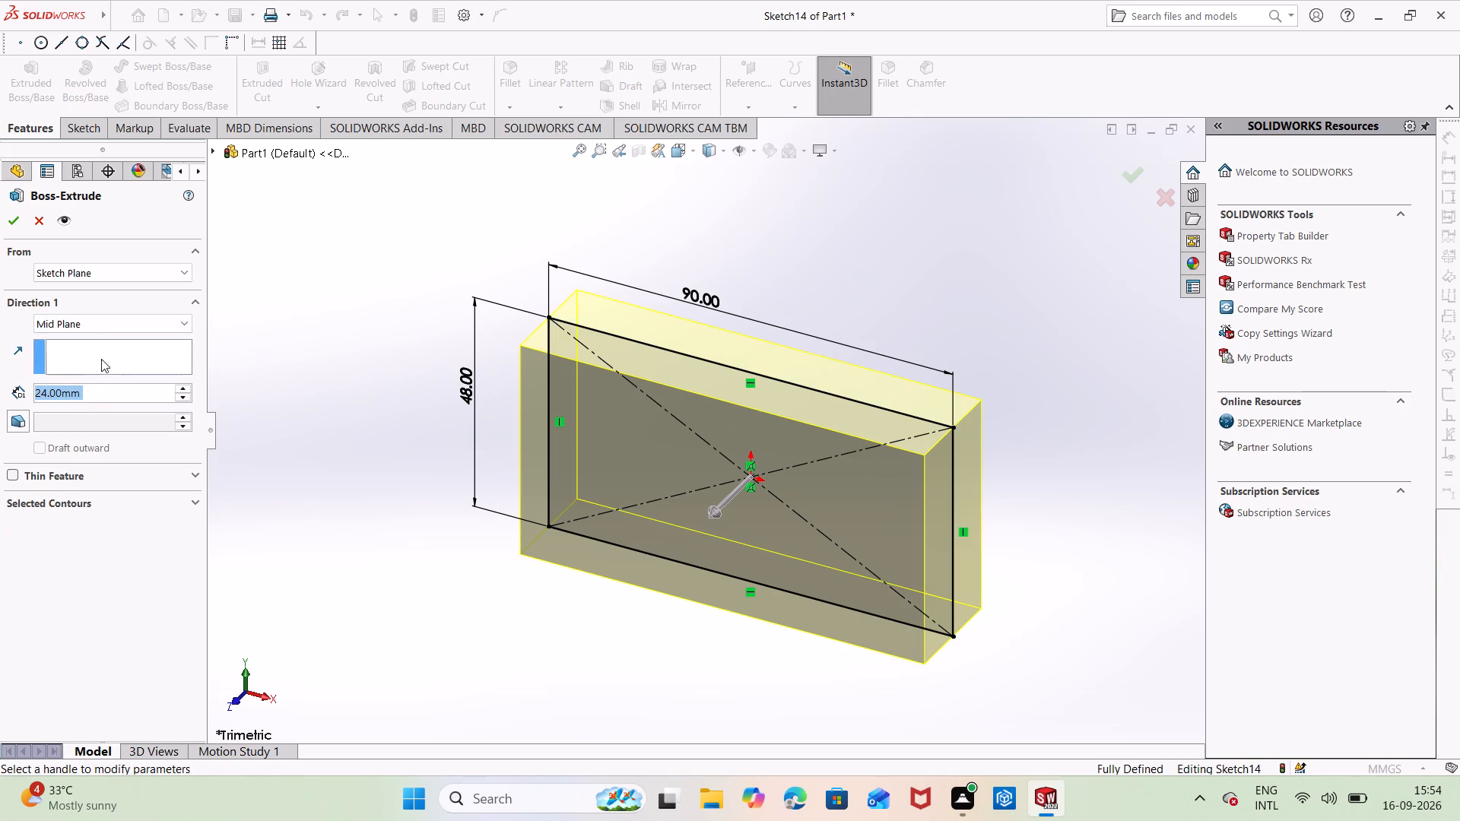
left_click(13, 220)
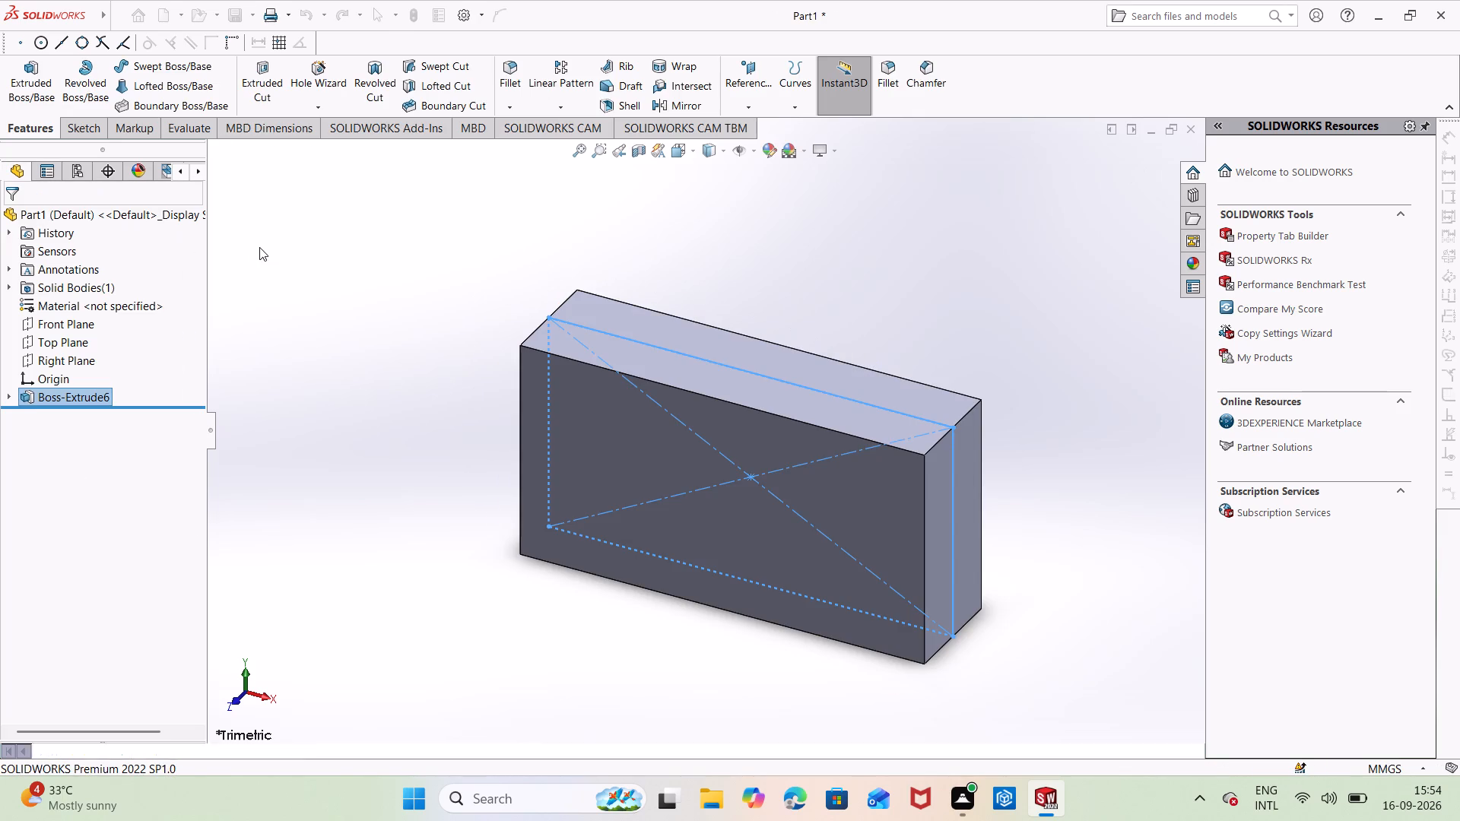
left_click(262, 247)
Start a new sketch on the front face of the extruded block.
middle_click_drag(445, 294, 541, 431)
middle_click_drag(551, 394, 574, 491)
middle_click_drag(701, 483, 668, 274)
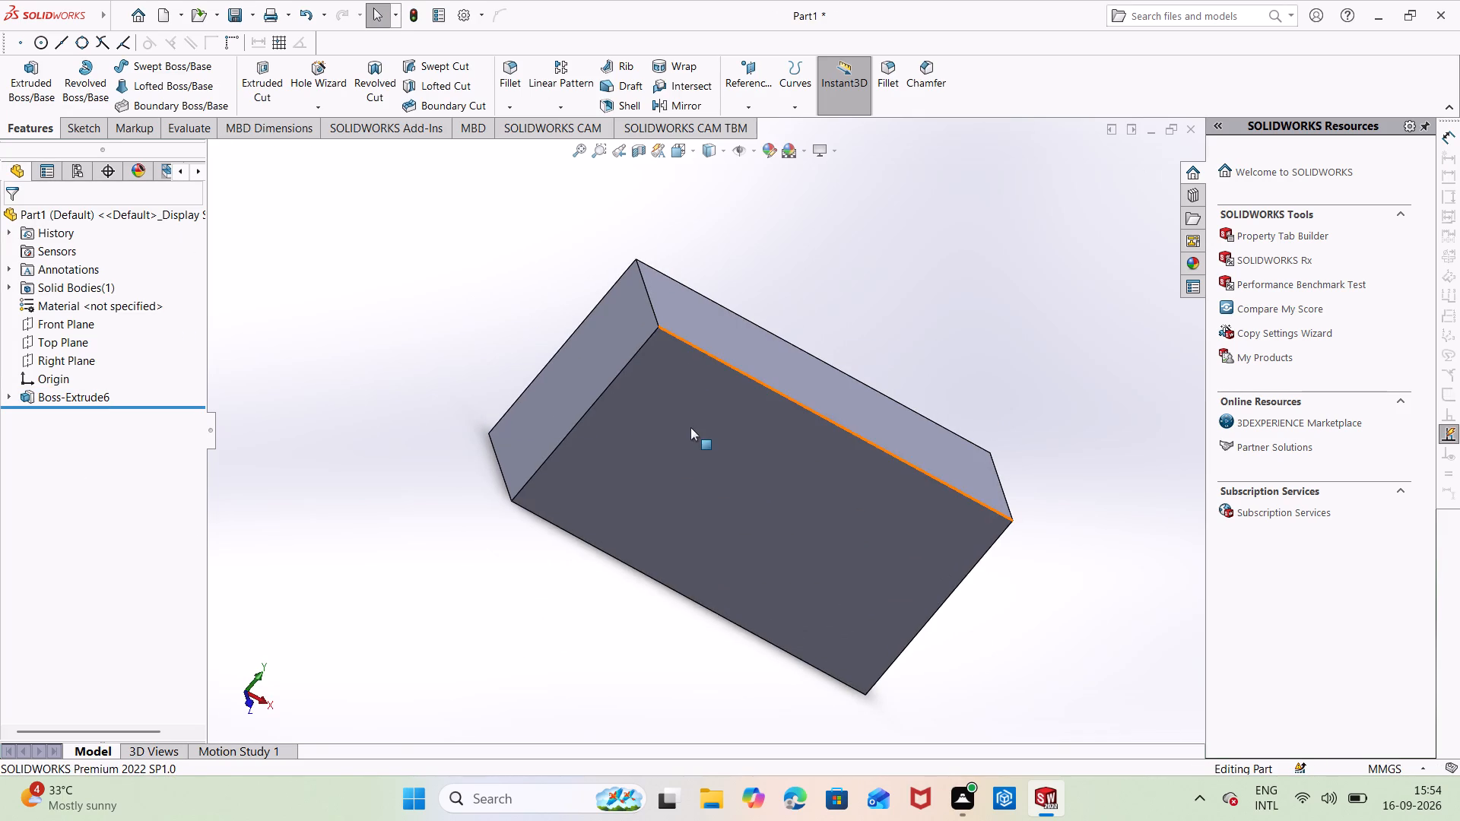
key("ctrl+8")
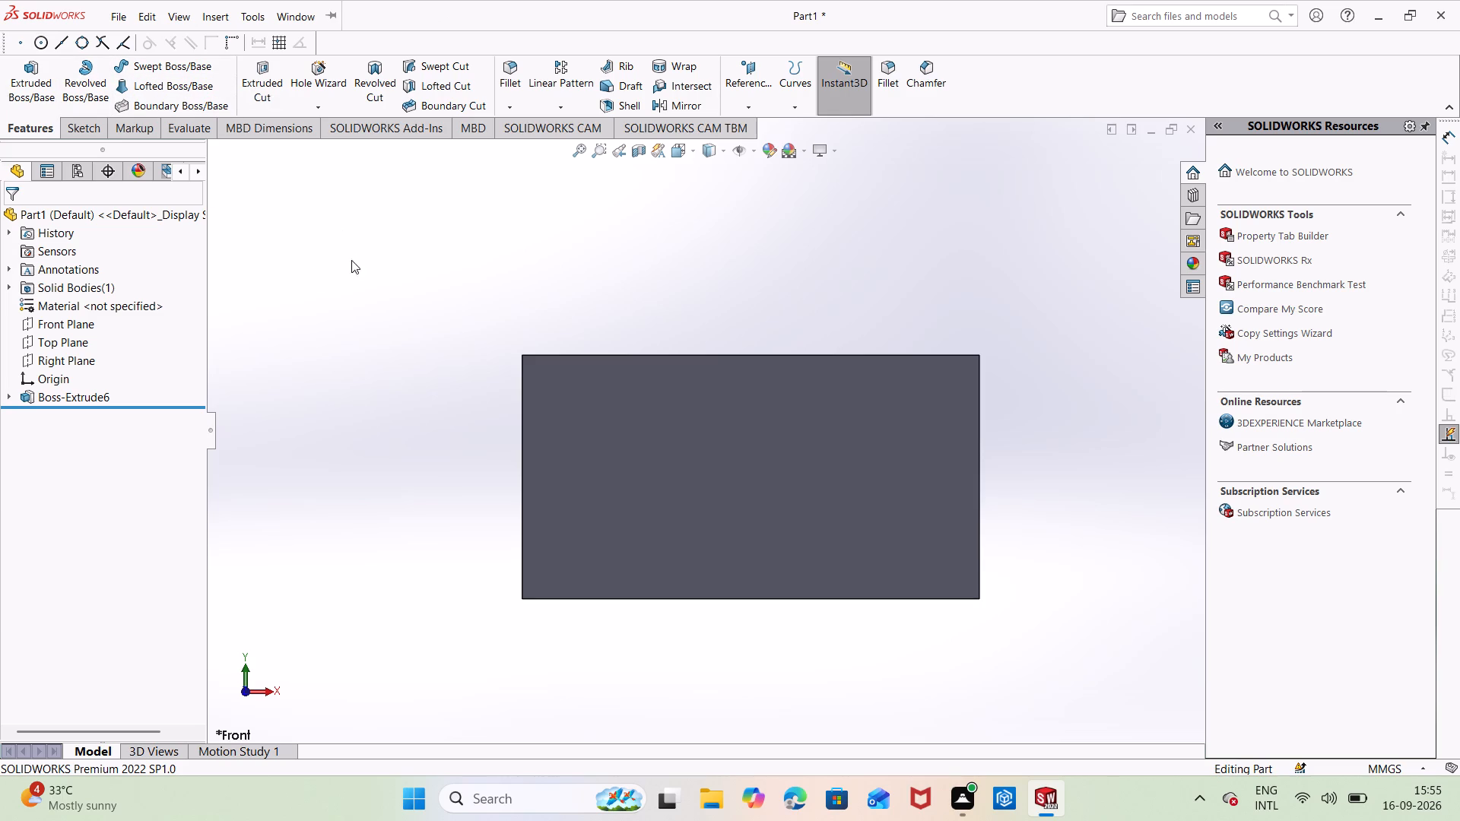
left_click(85, 125)
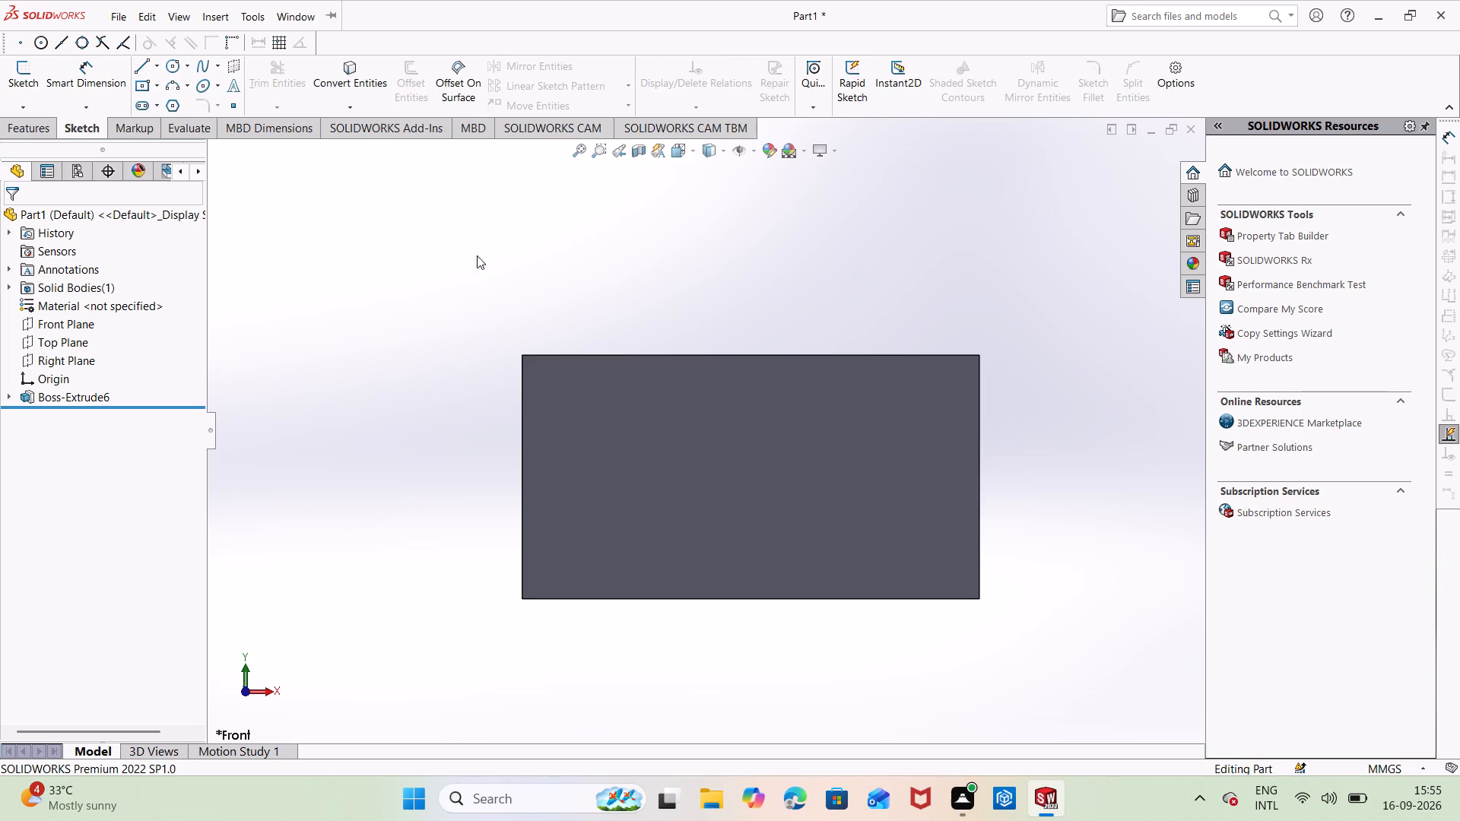
right_click_drag(505, 238, 538, 223)
right_click_drag(379, 290, 504, 325)
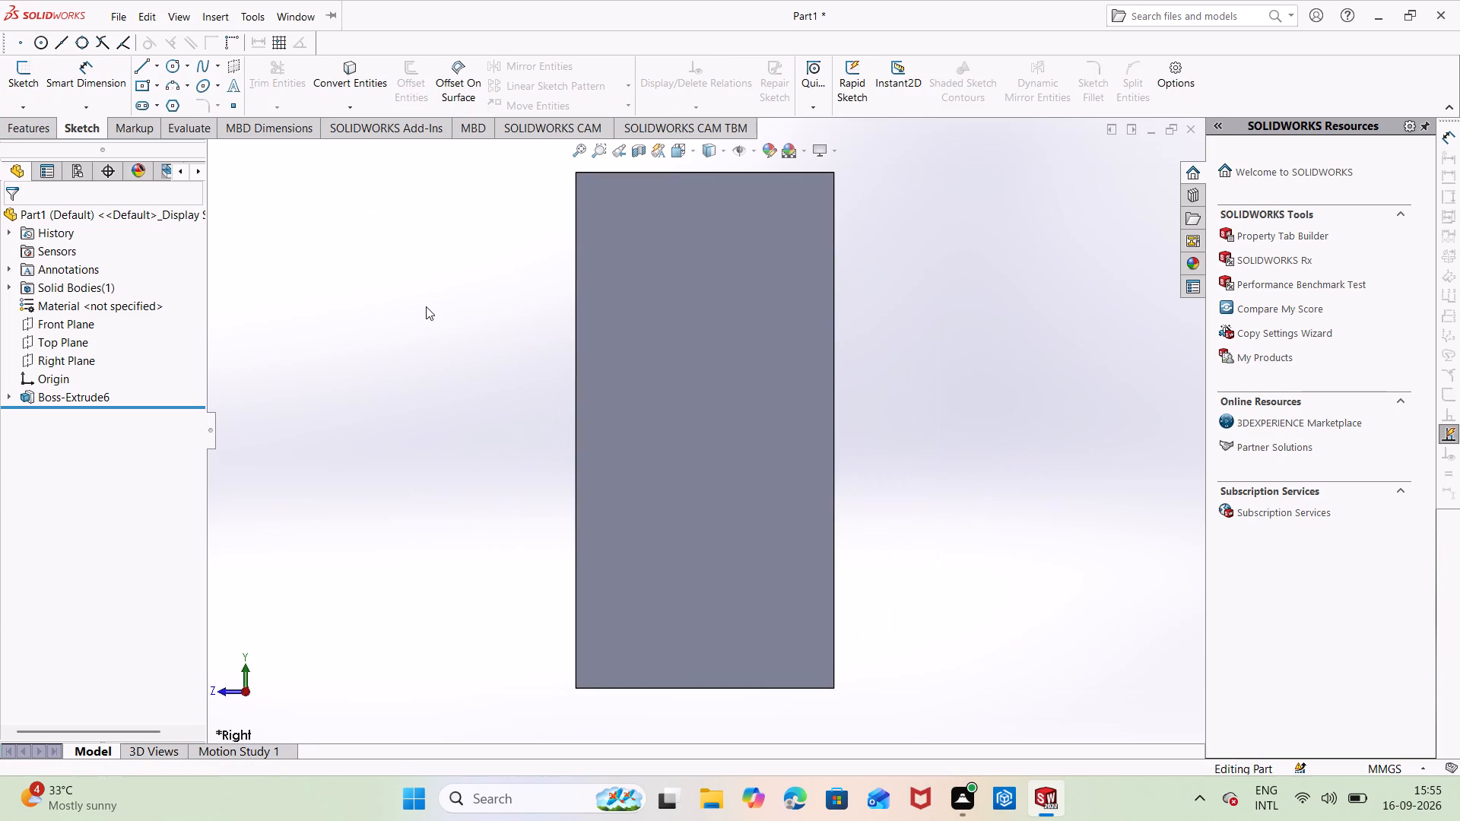
middle_click_drag(409, 297, 561, 355)
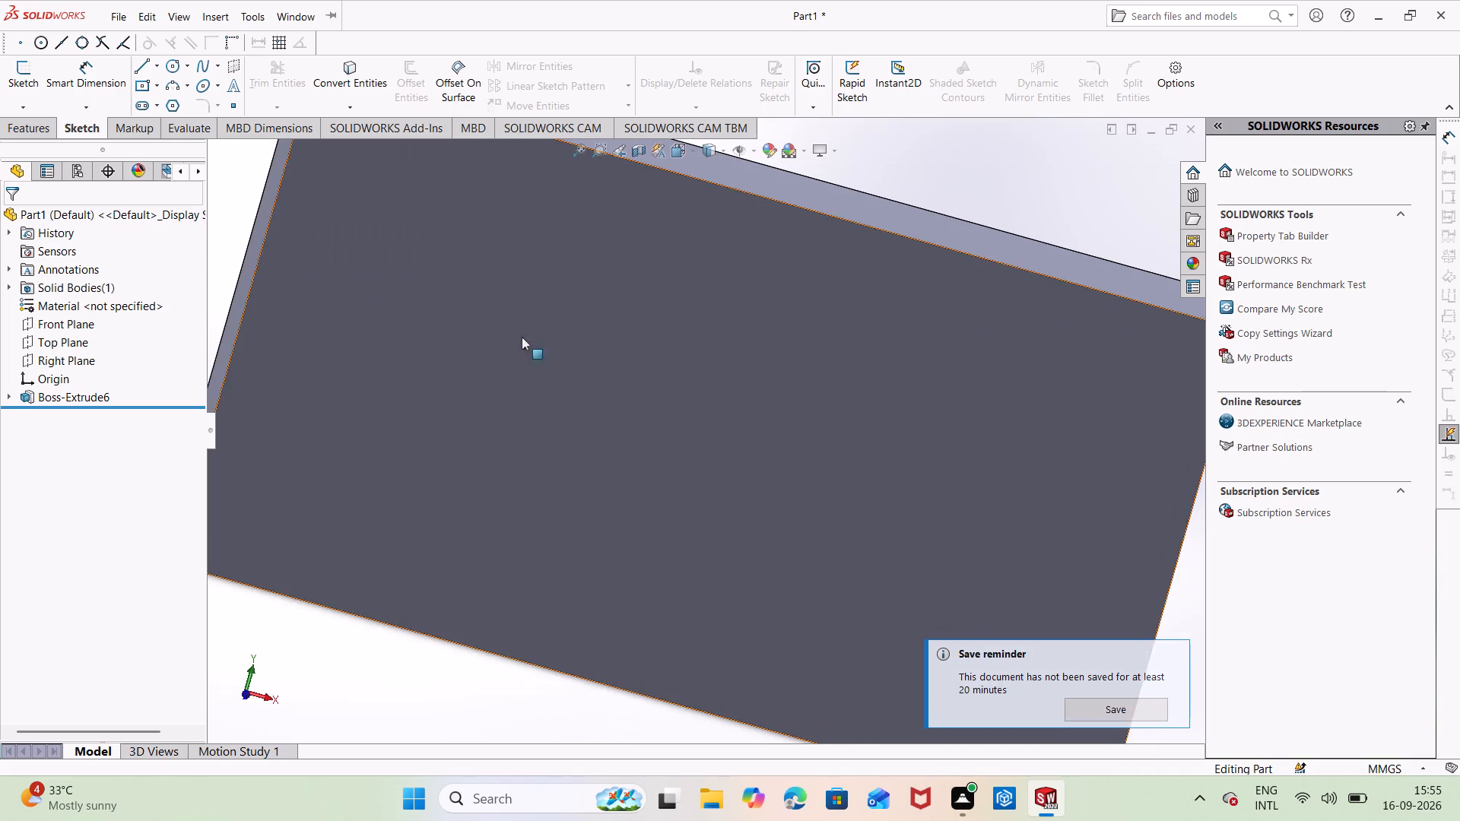
key("ctrl+8")
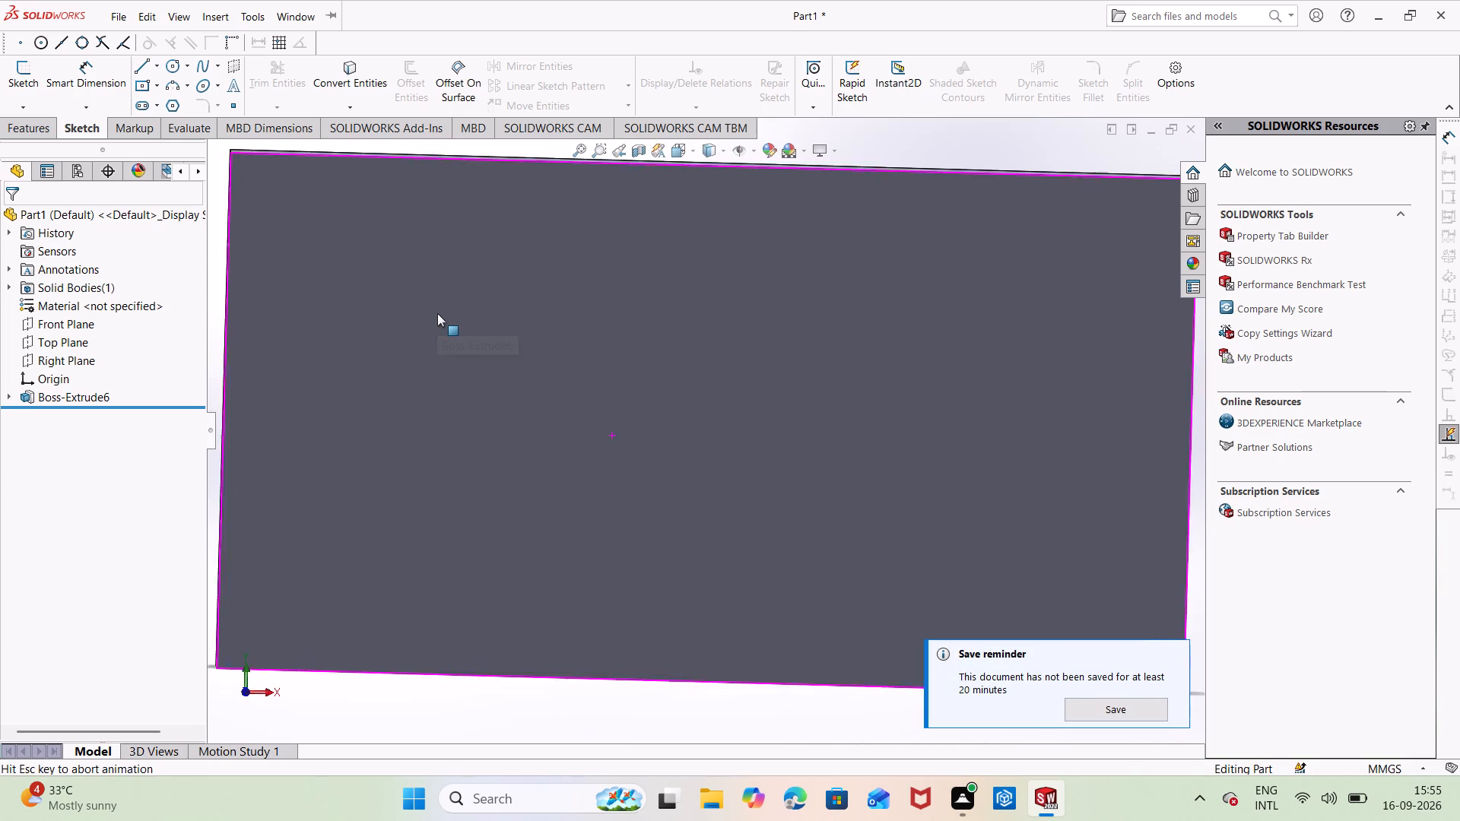
scroll(868, 598, "down", 3)
scroll(869, 558, "up", 5)
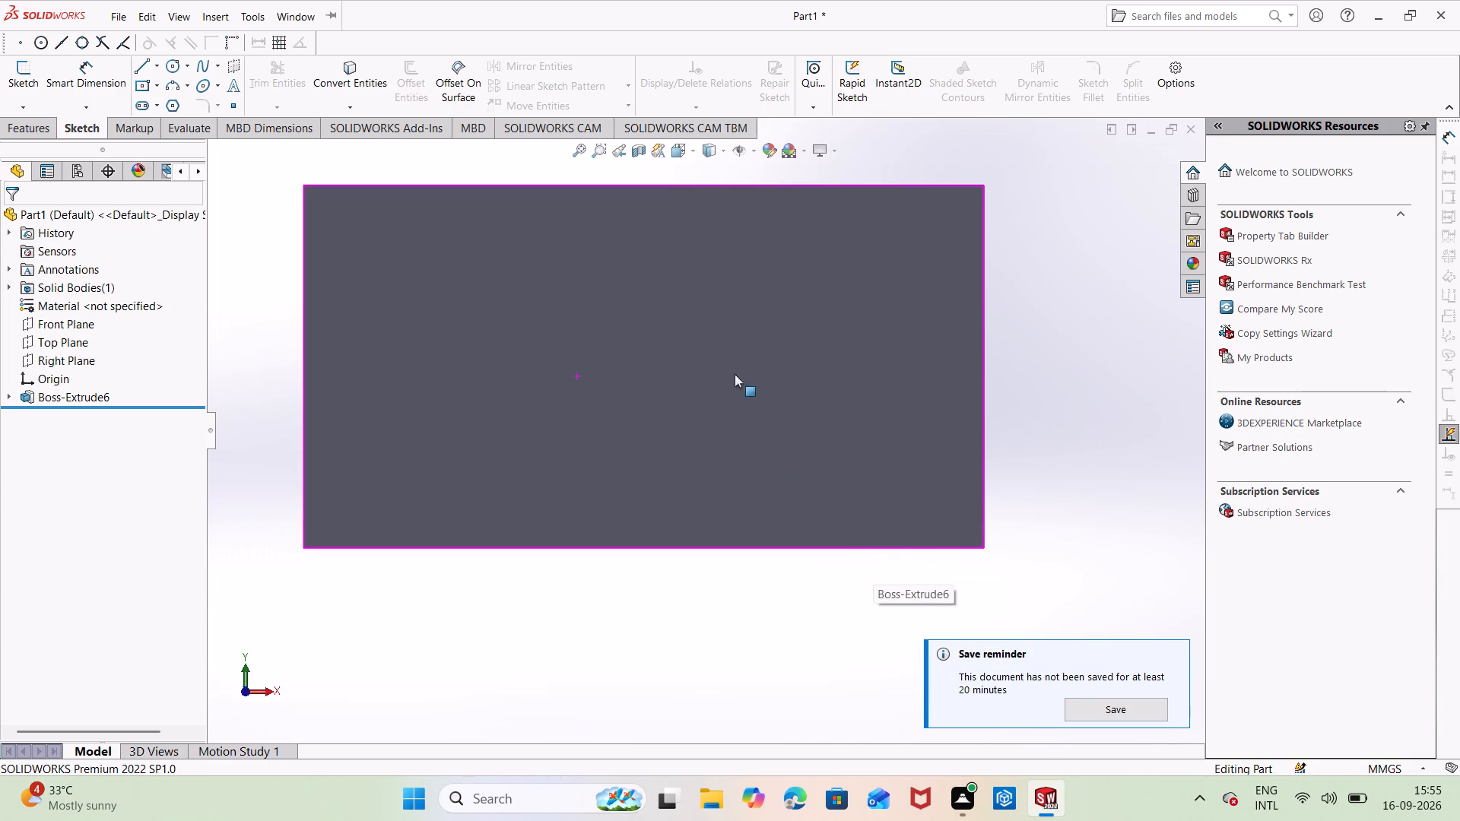
right_click(703, 371)
left_click(739, 348)
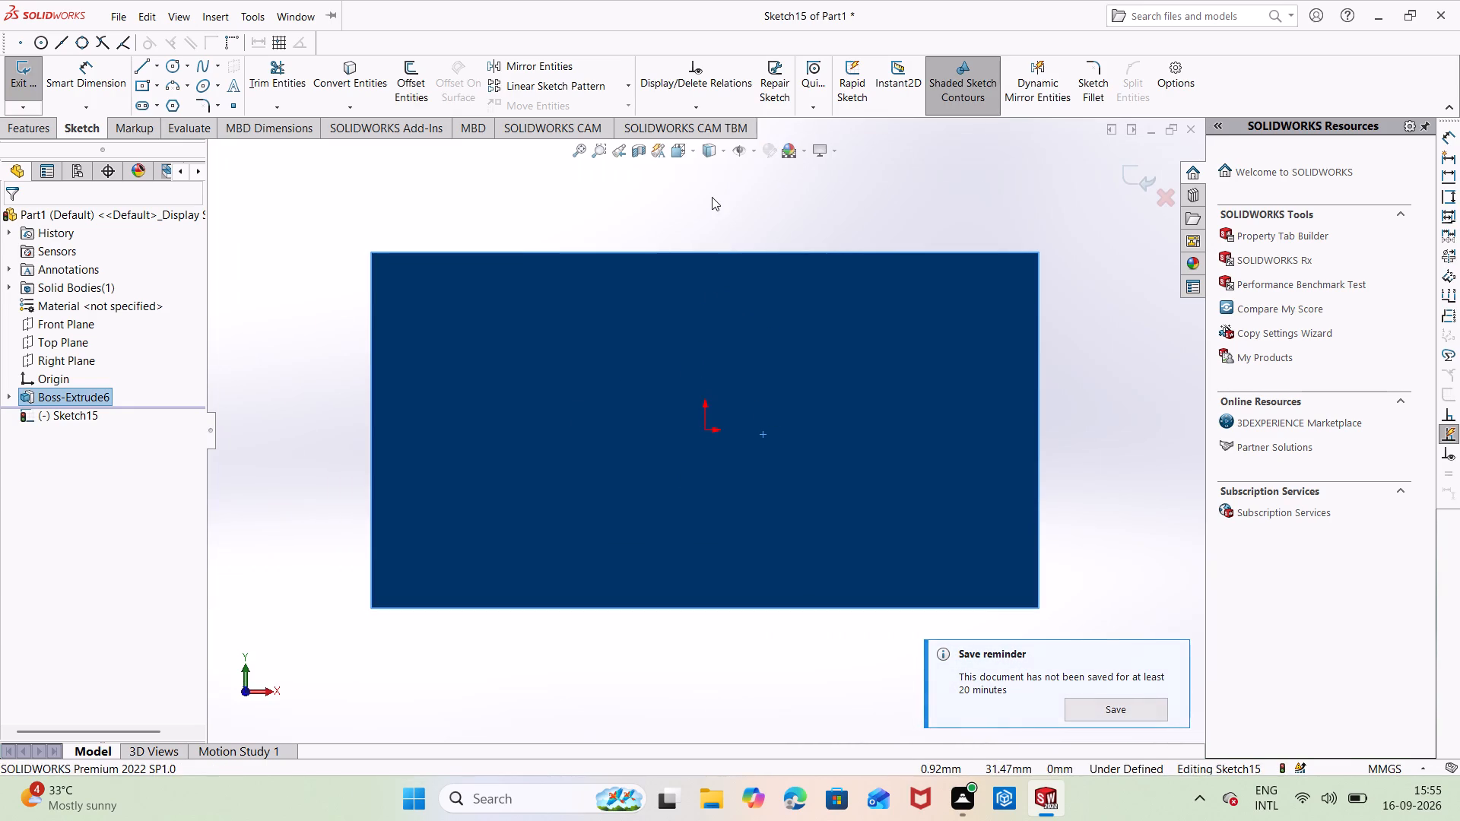
left_click_drag(719, 223, 735, 224)
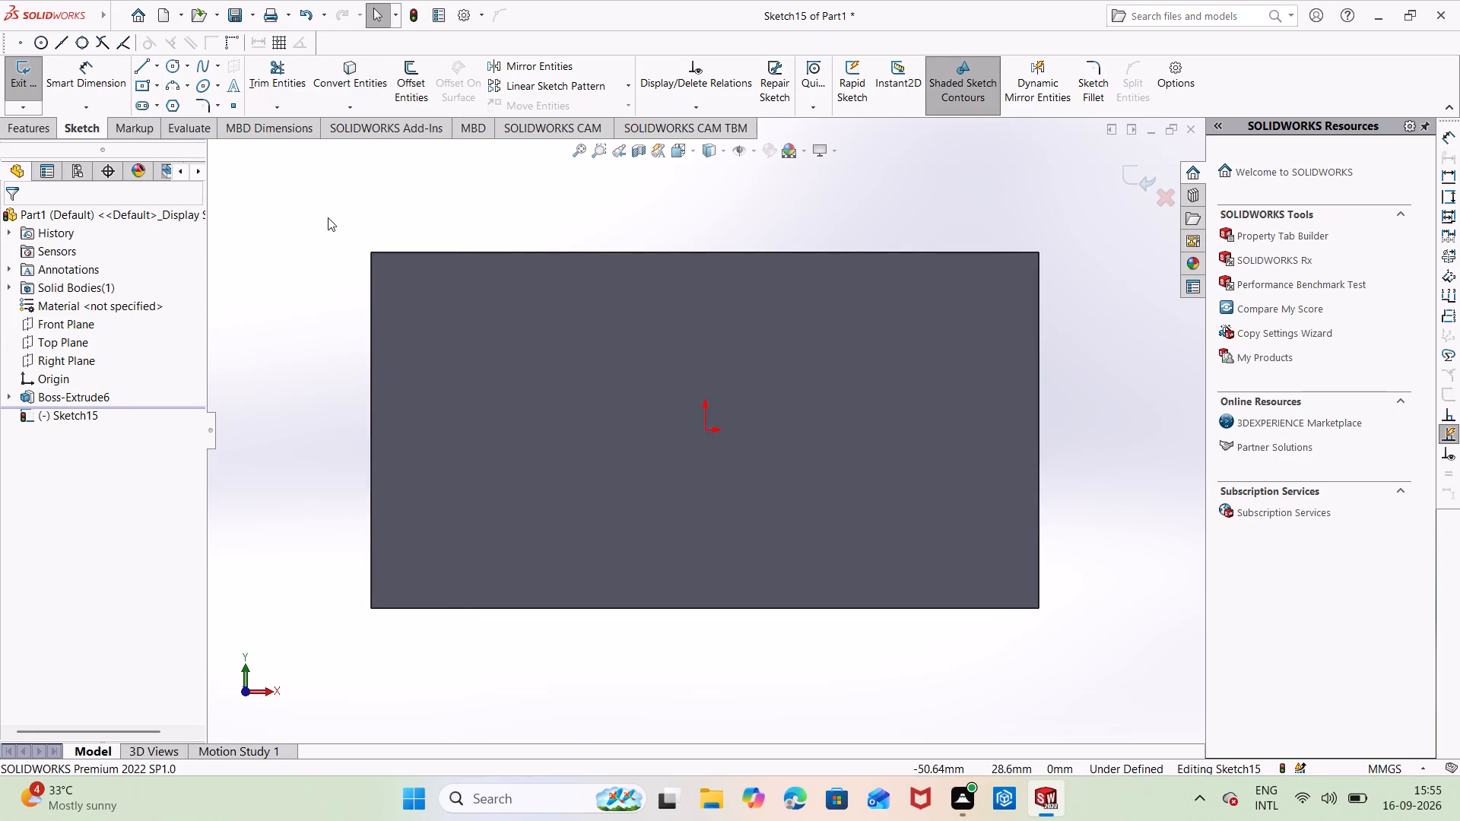
Sketch a circle about 25 mm in diameter on the front face, centred about 15 mm right of and 5 mm above the origin.
right_click_drag(261, 281, 289, 242)
right_click_drag(287, 239, 354, 205)
right_click(354, 205)
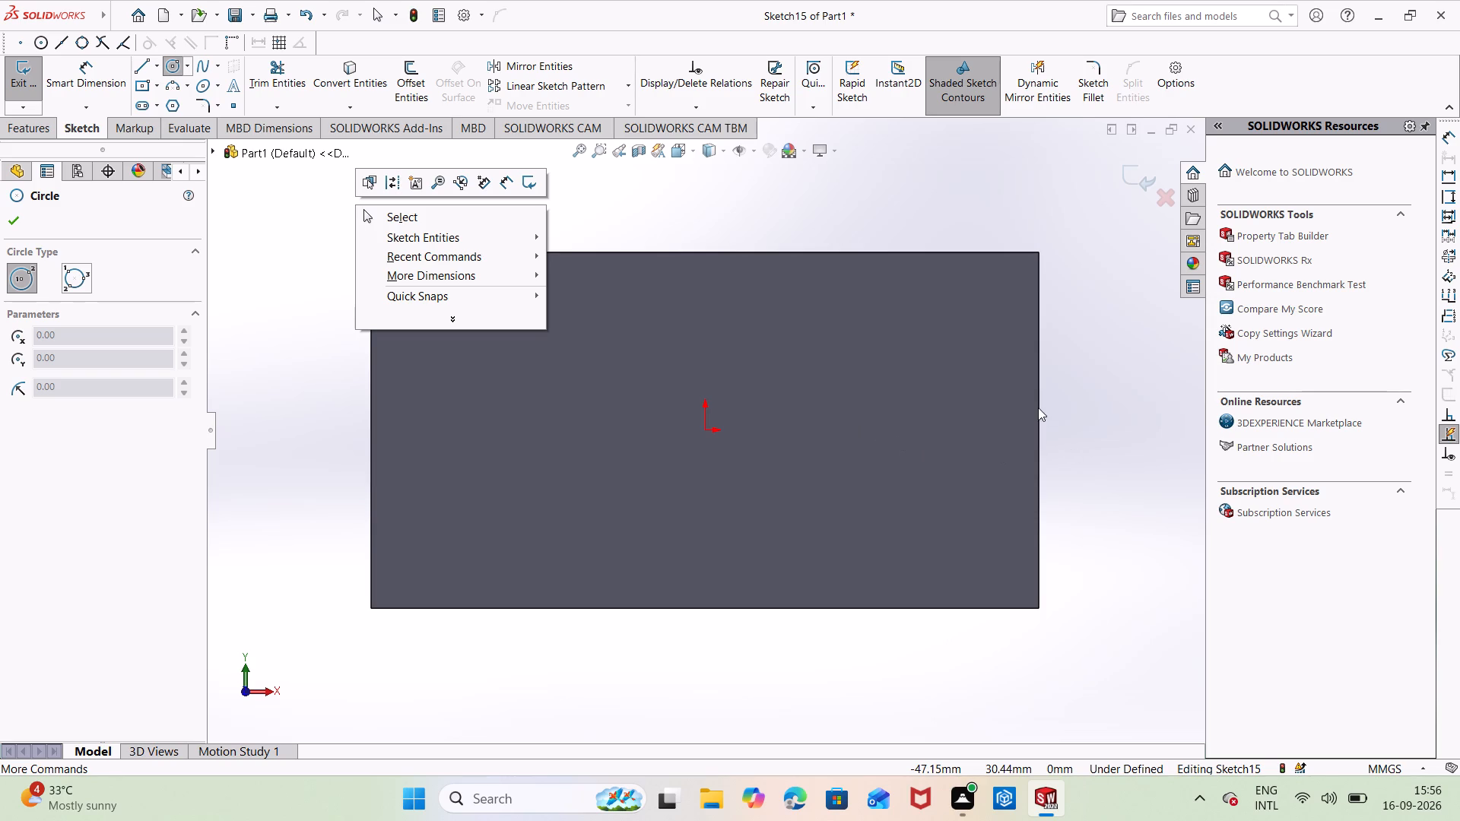
left_click(815, 390)
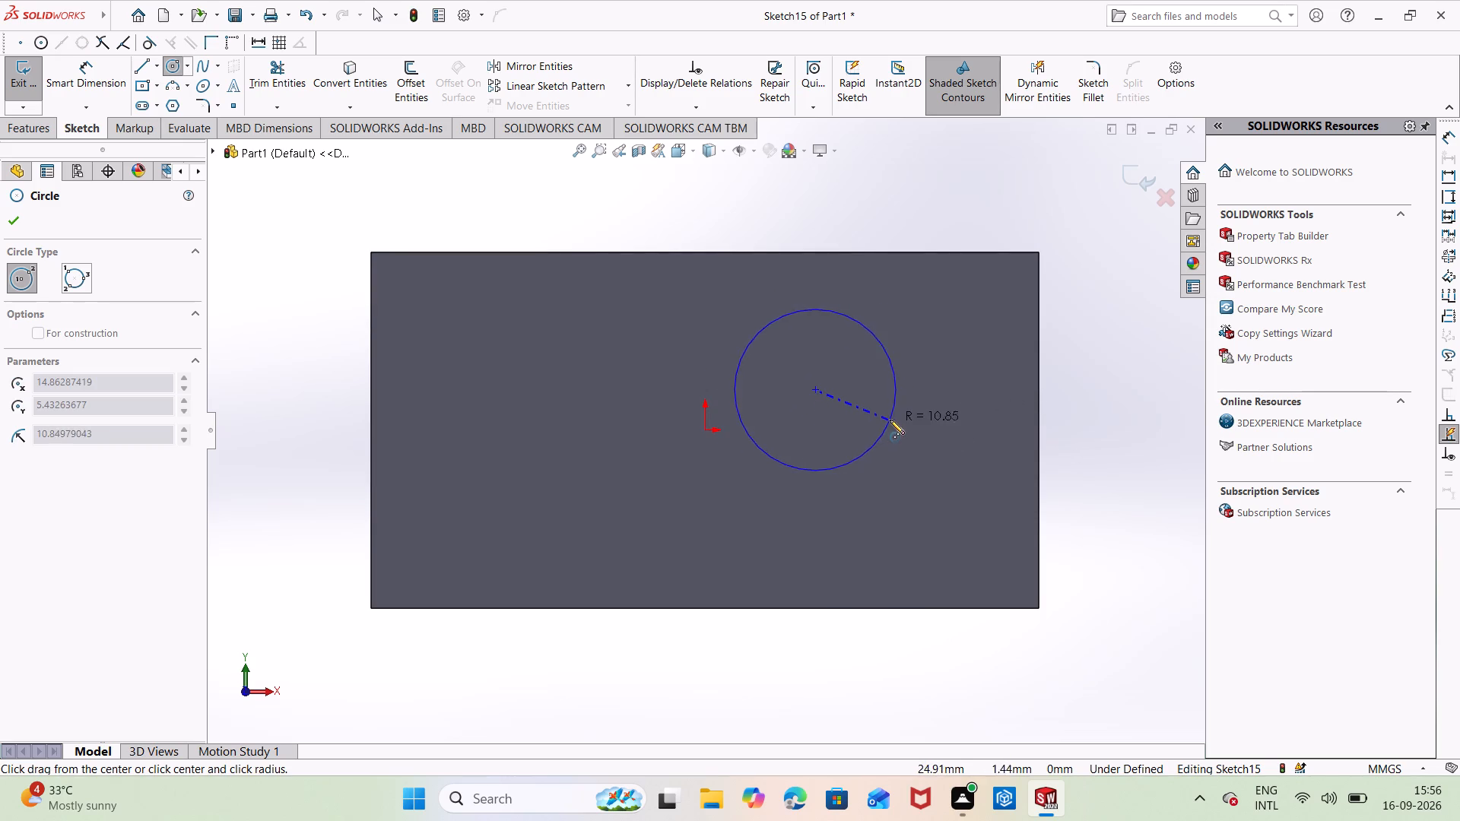
left_click(897, 431)
left_click(883, 227)
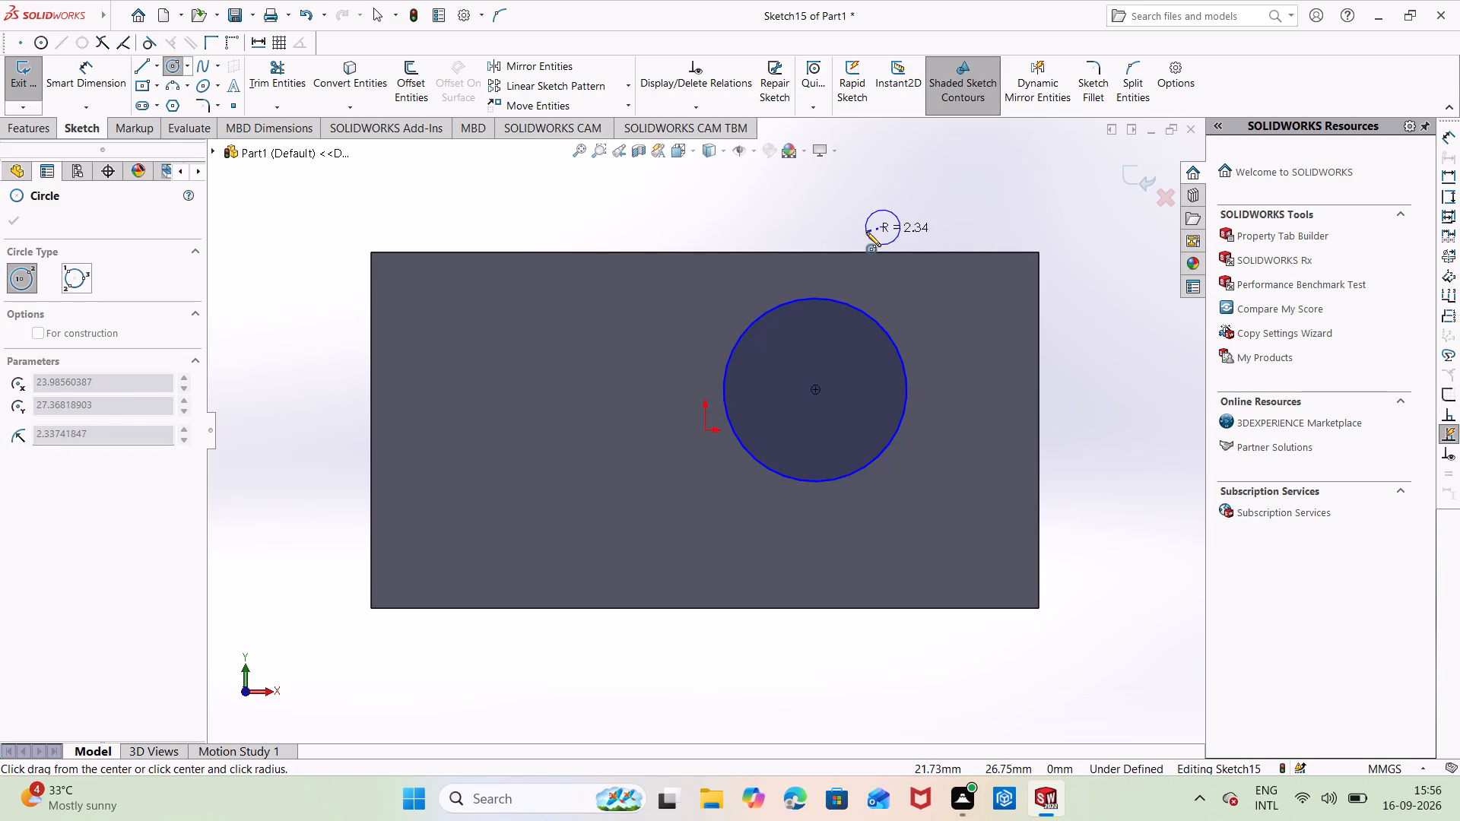
key("Escape")
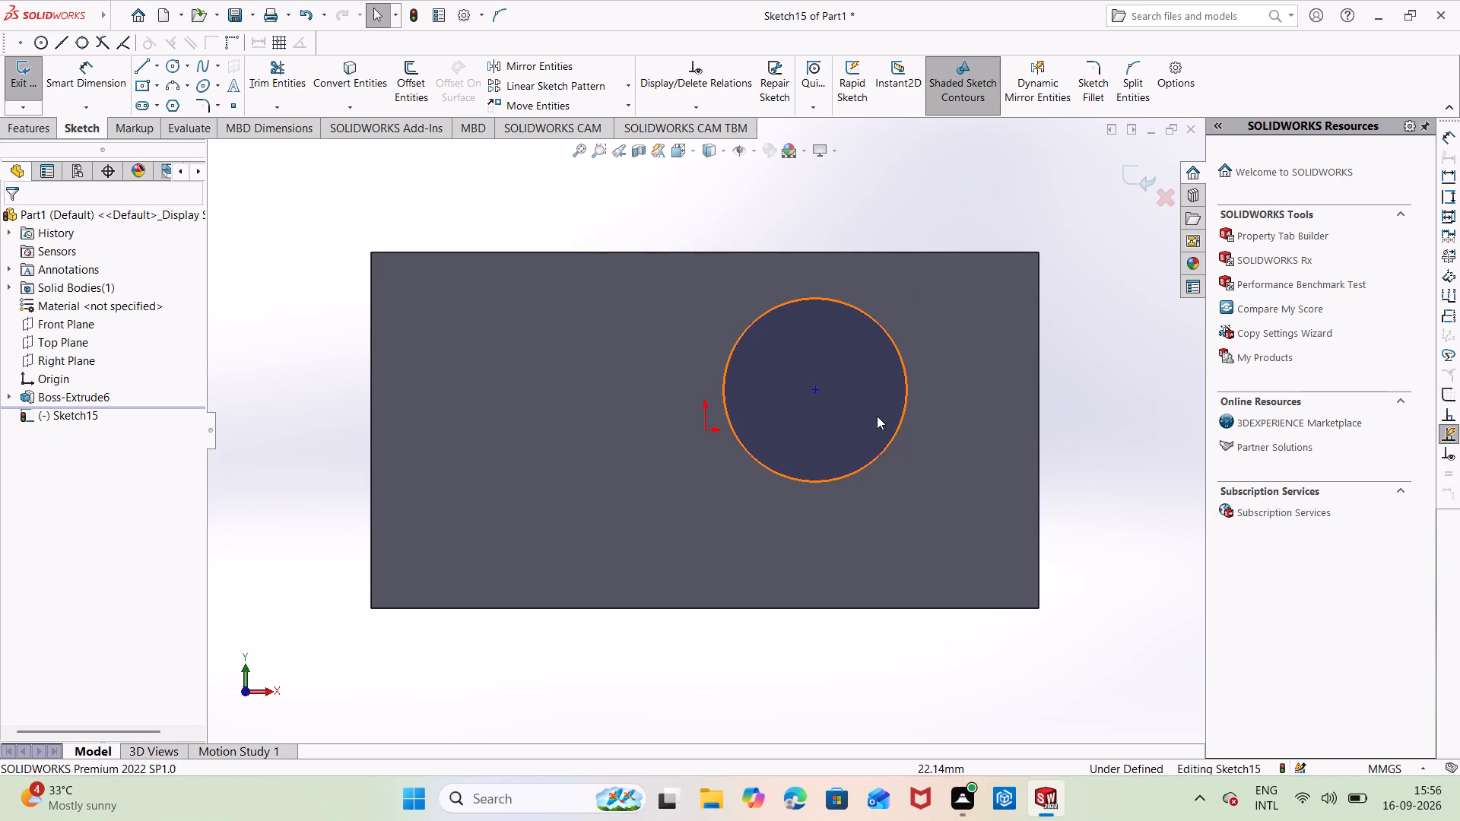
Add a Horizontal relation between the circle's centre and the origin.
left_click(815, 392, "ctrl")
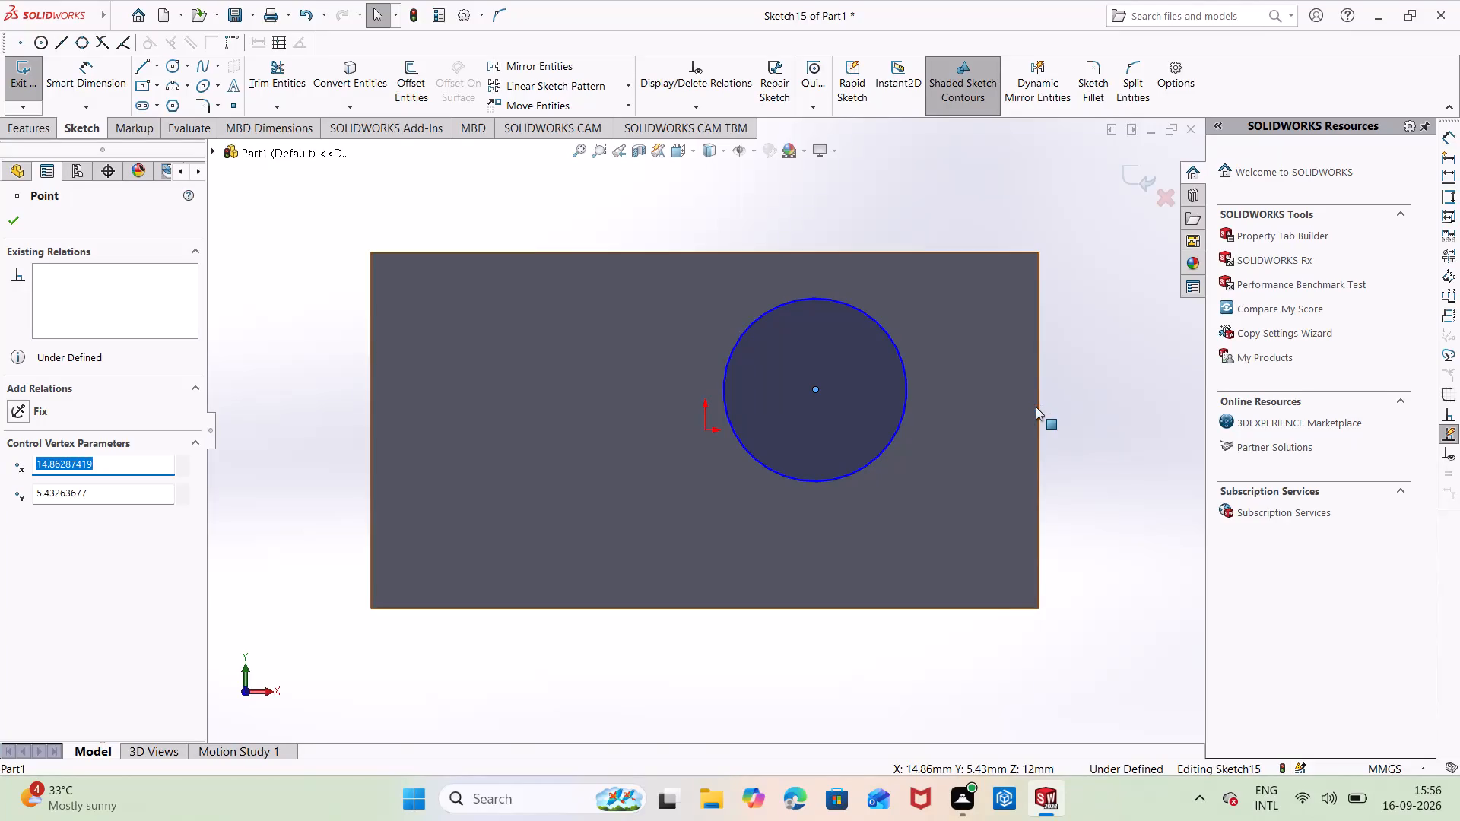
left_click(703, 428, "ctrl")
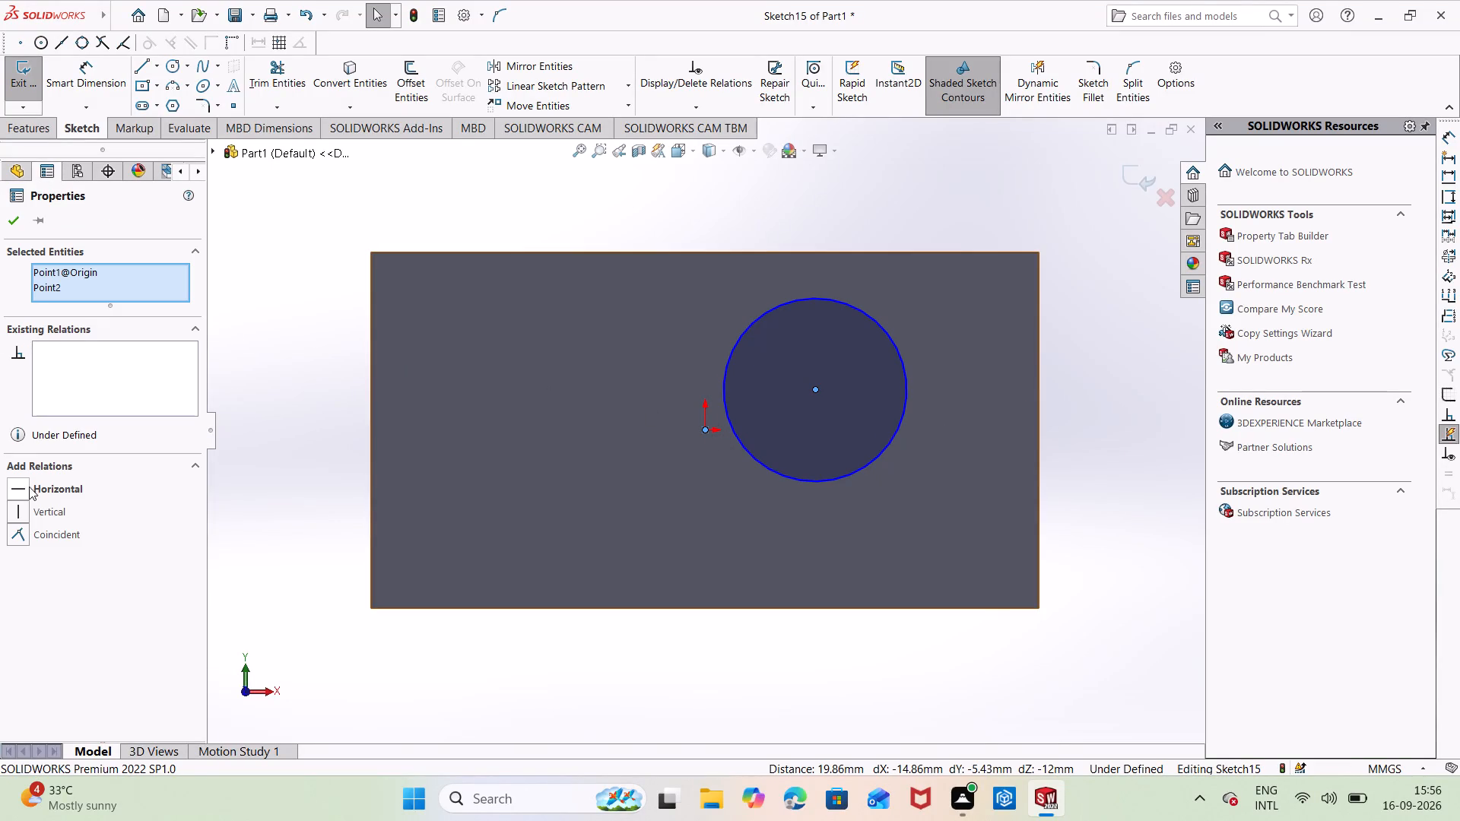
left_click(40, 496)
left_click(525, 228)
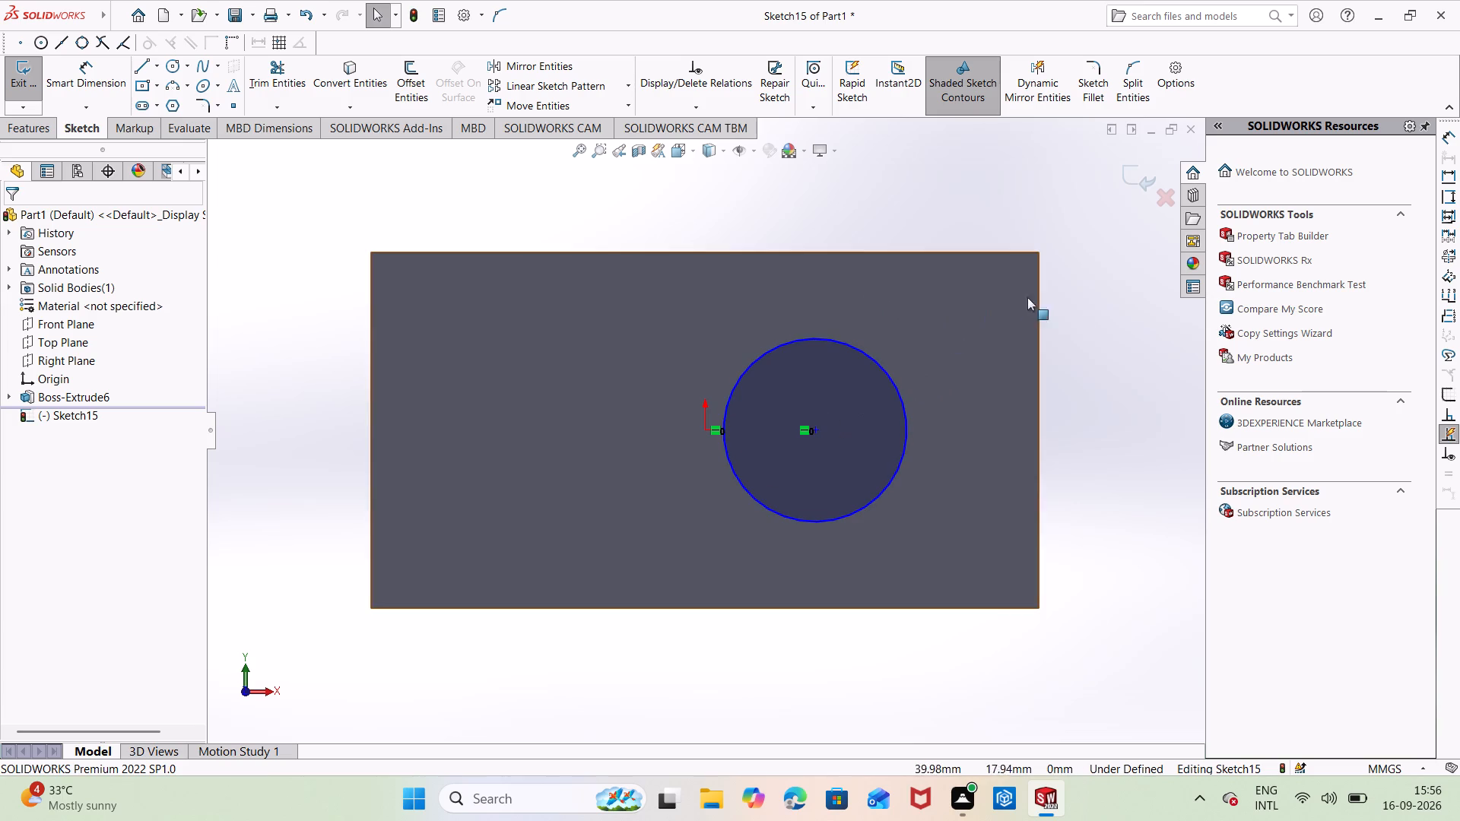
Sketch a smaller circle about 16 mm in diameter, concentric with the first circle.
right_click_drag(1070, 425, 1151, 238)
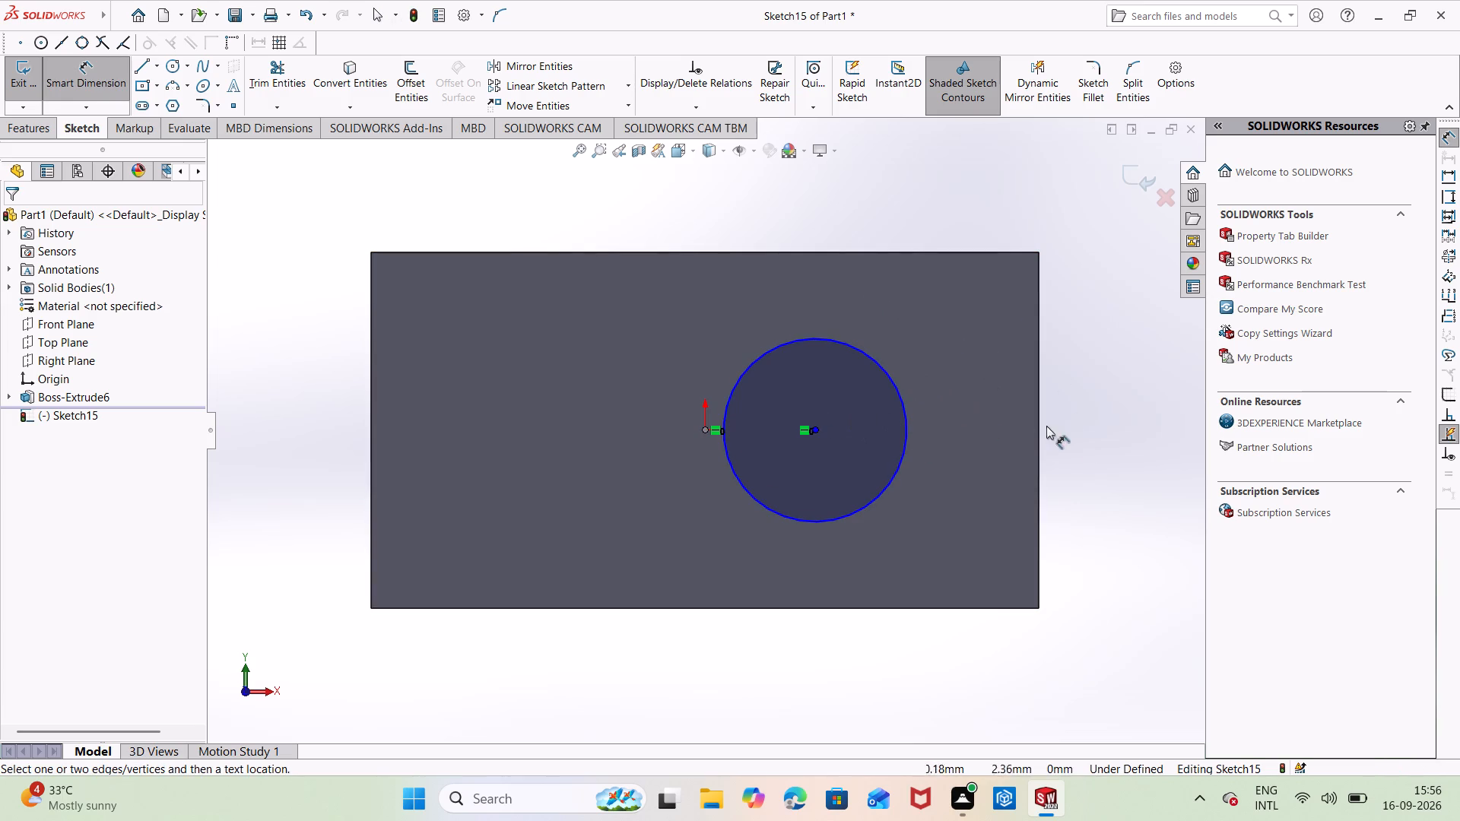
key("Escape")
right_click_drag(1075, 505, 1109, 284)
key("Right")
right_click_drag(1055, 463, 1208, 475)
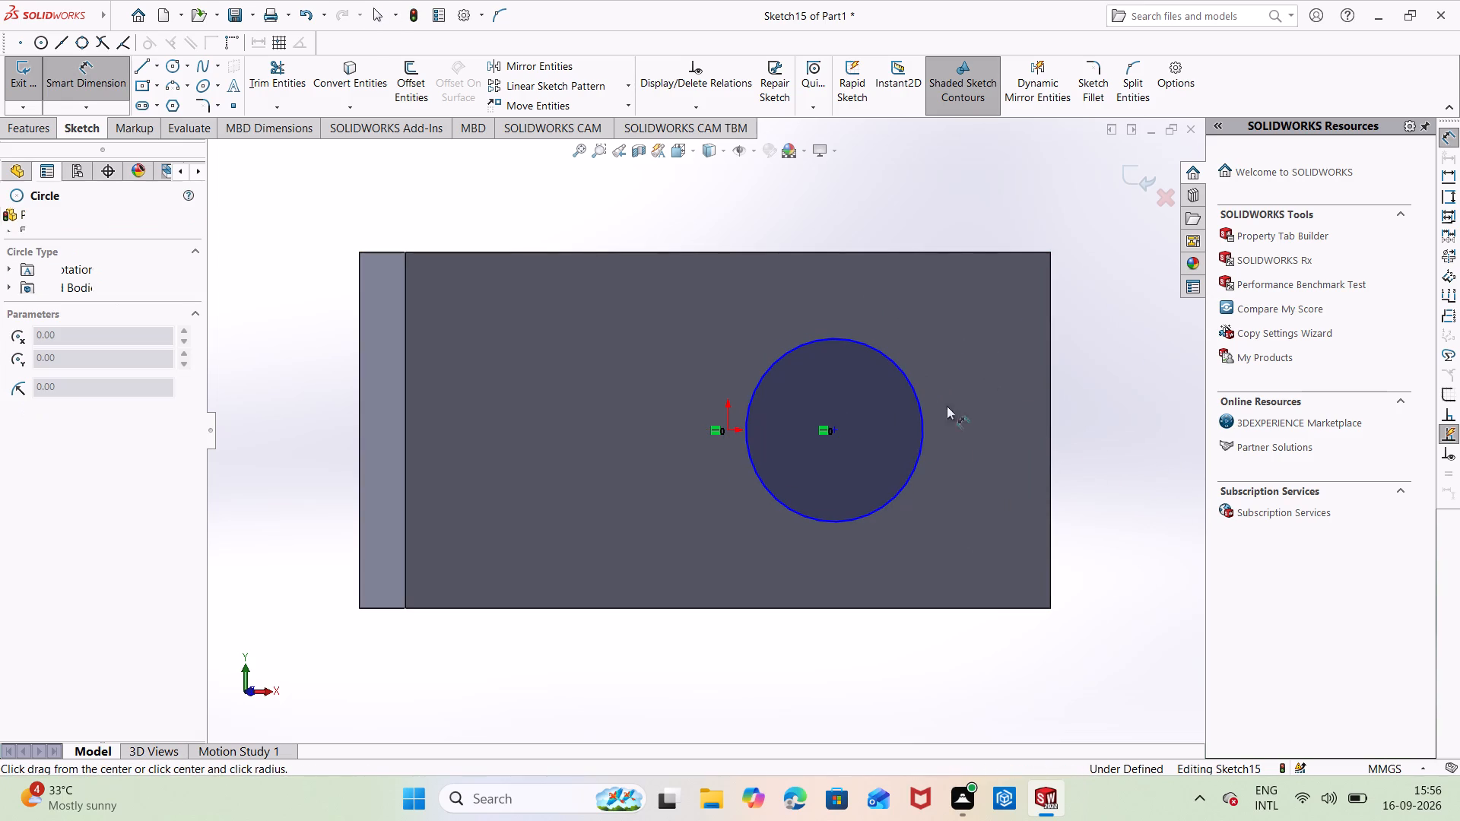
left_click(836, 432)
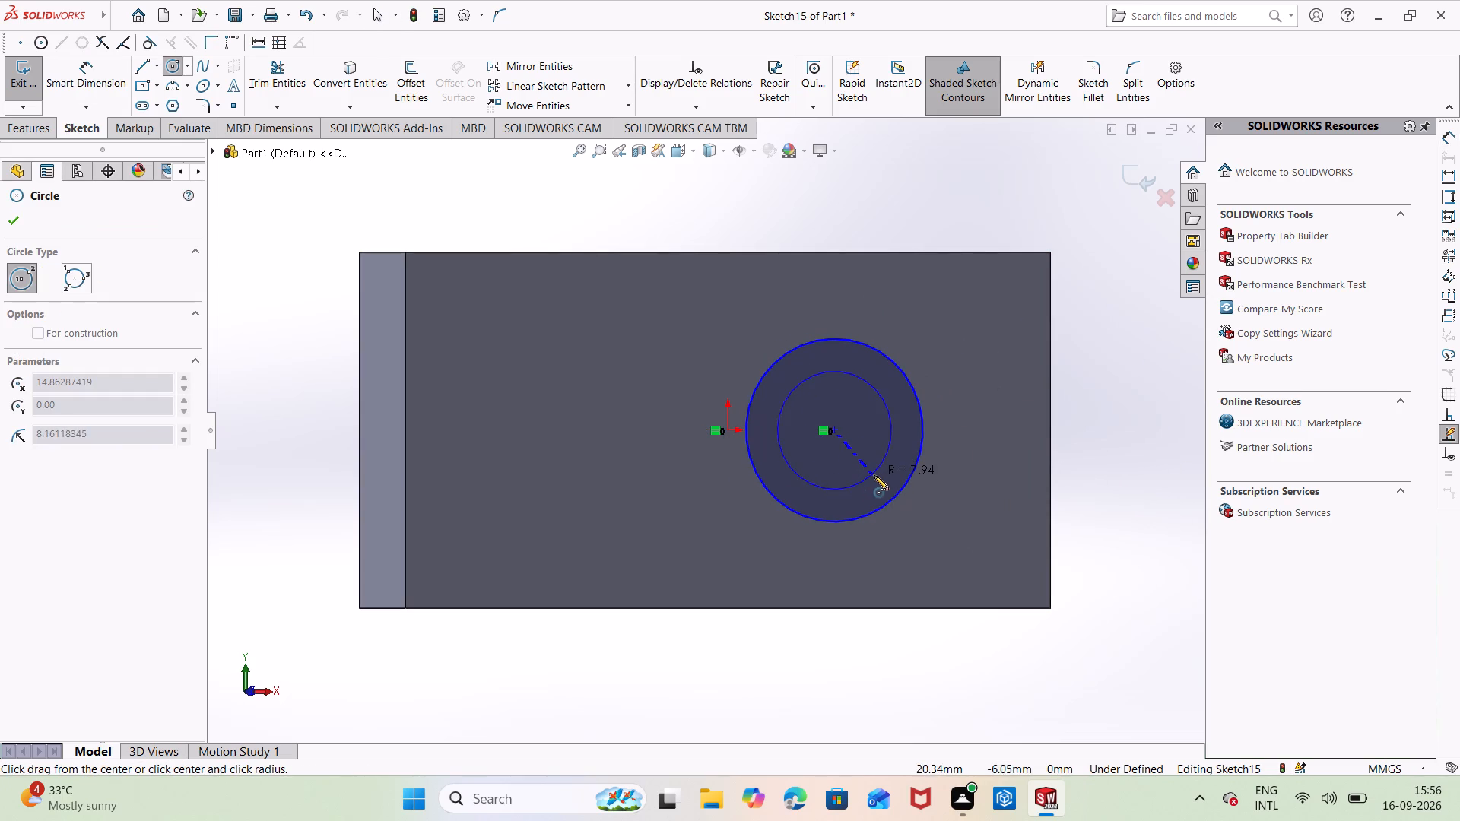
left_click(874, 475)
key("Escape")
Move both concentric circles away from the origin until their centre is about 24 mm to its right.
left_click_drag(858, 420, 889, 443)
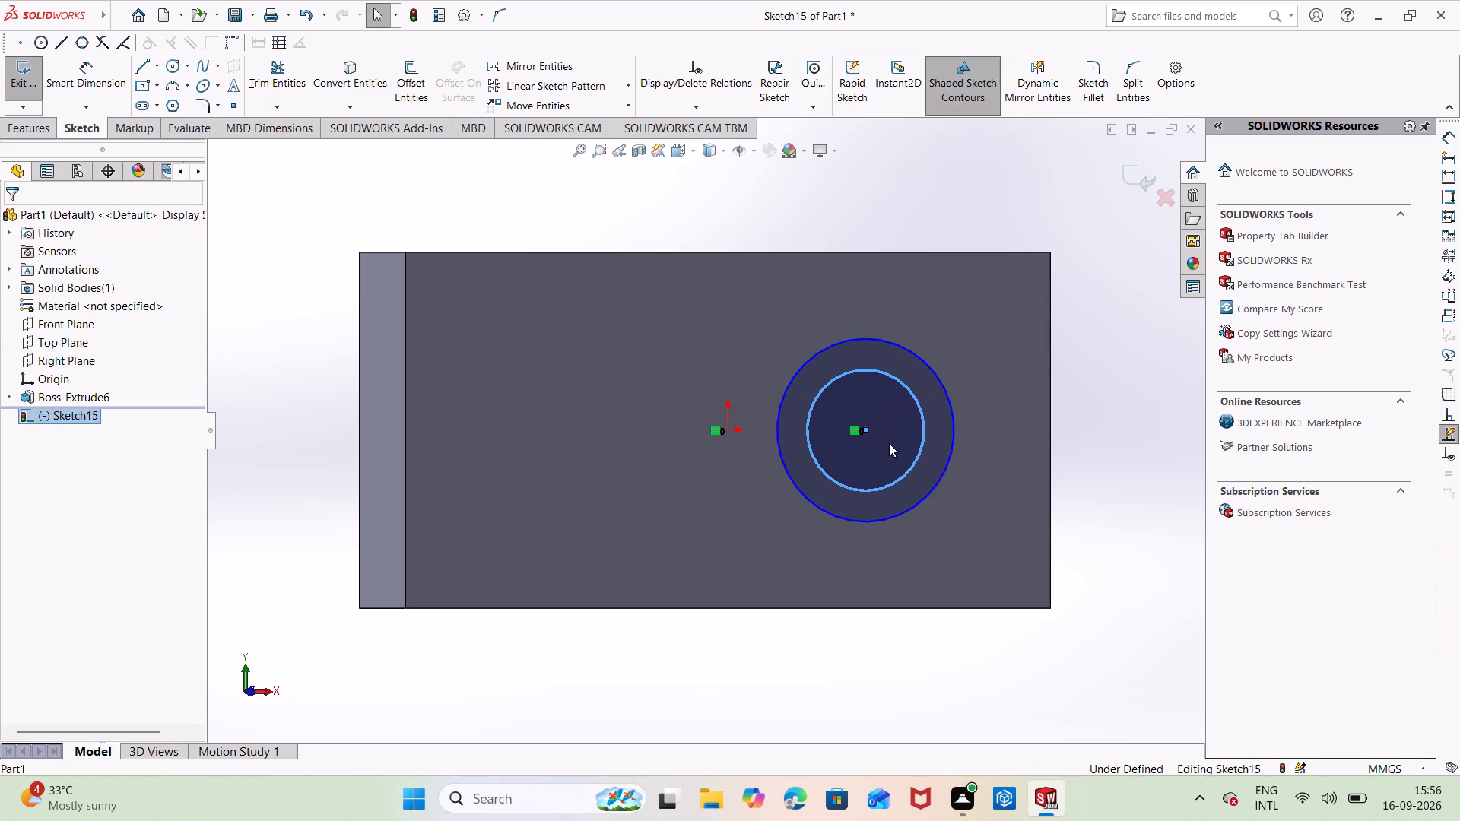
left_click_drag(889, 443, 903, 445)
key("Escape")
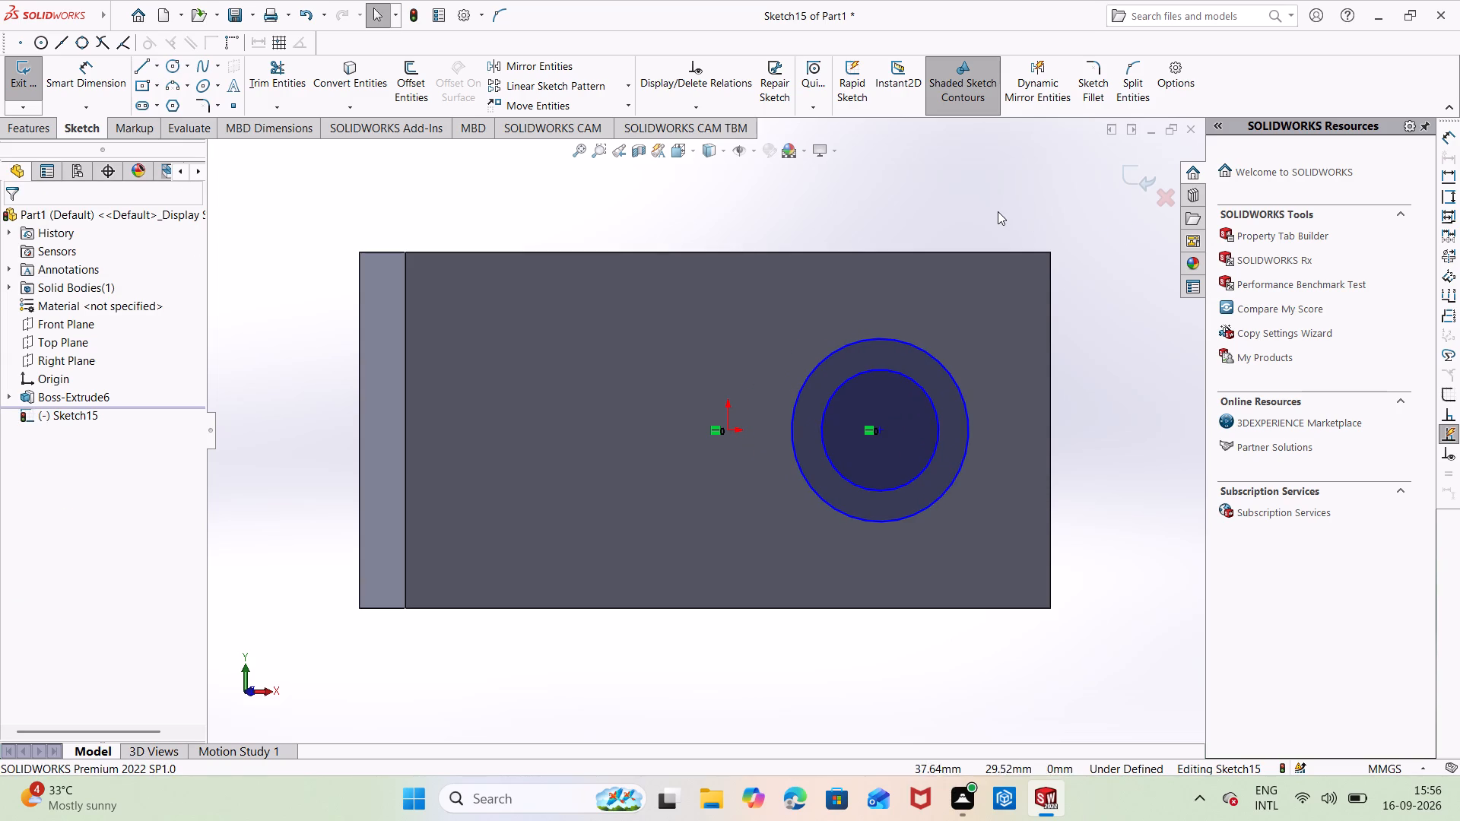
left_click_drag(882, 410, 905, 417)
key("Escape")
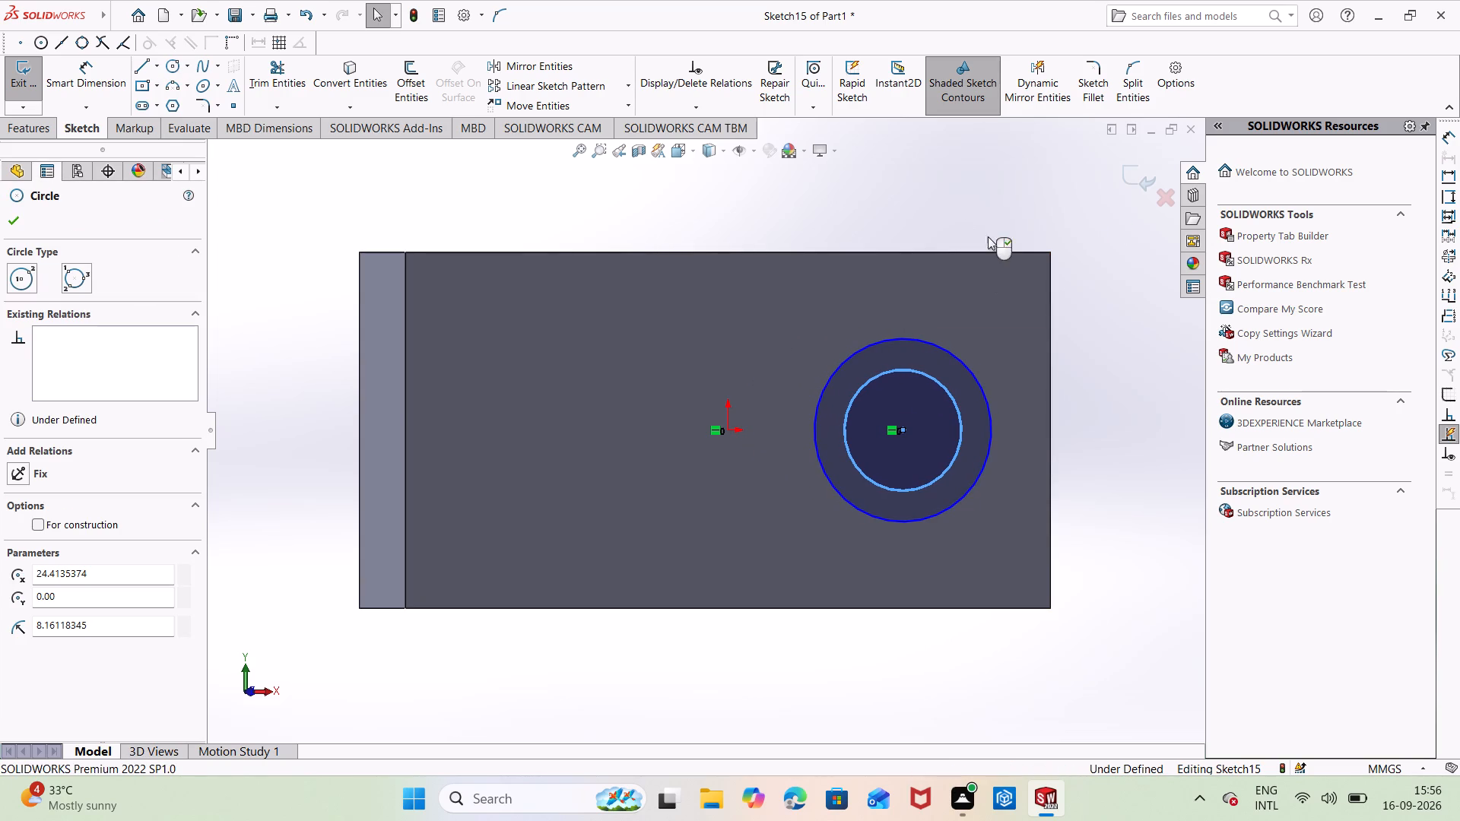
key("Escape")
Dimension the outer circle's diameter to 56 mm.
right_click_drag(812, 243, 960, 188)
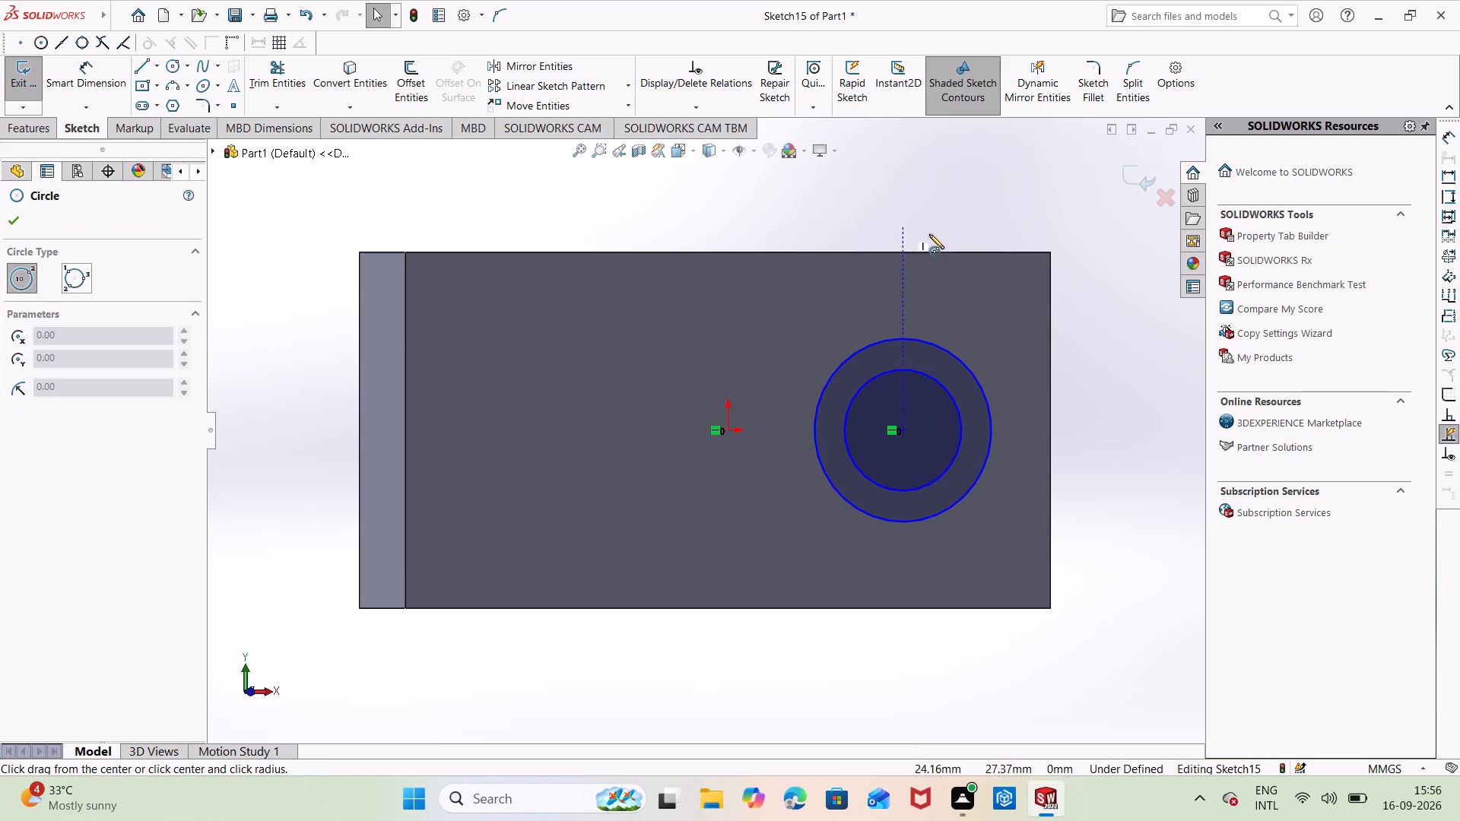
right_click_drag(932, 234, 925, 117)
left_click(988, 410)
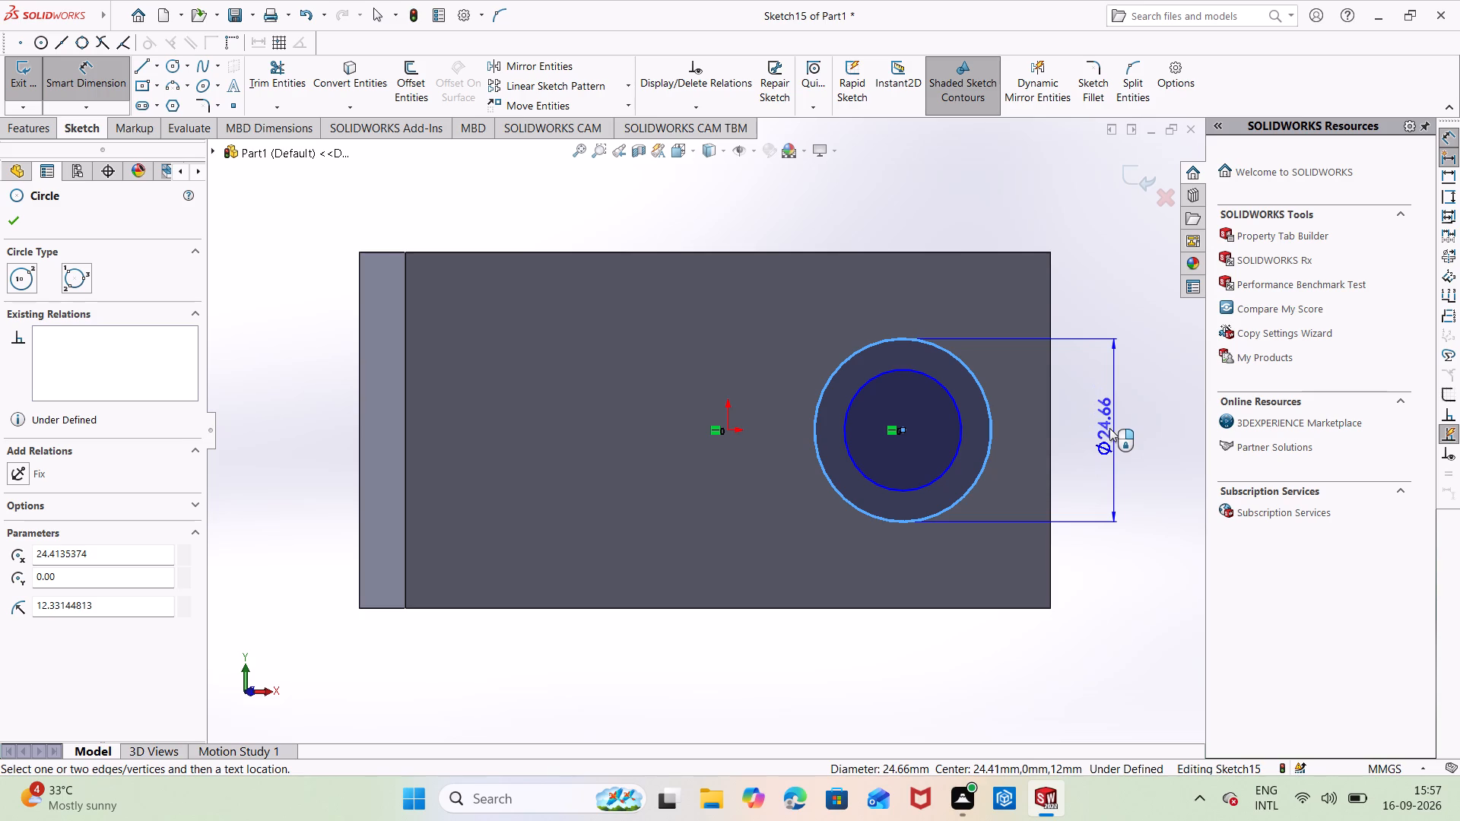
left_click(1109, 428)
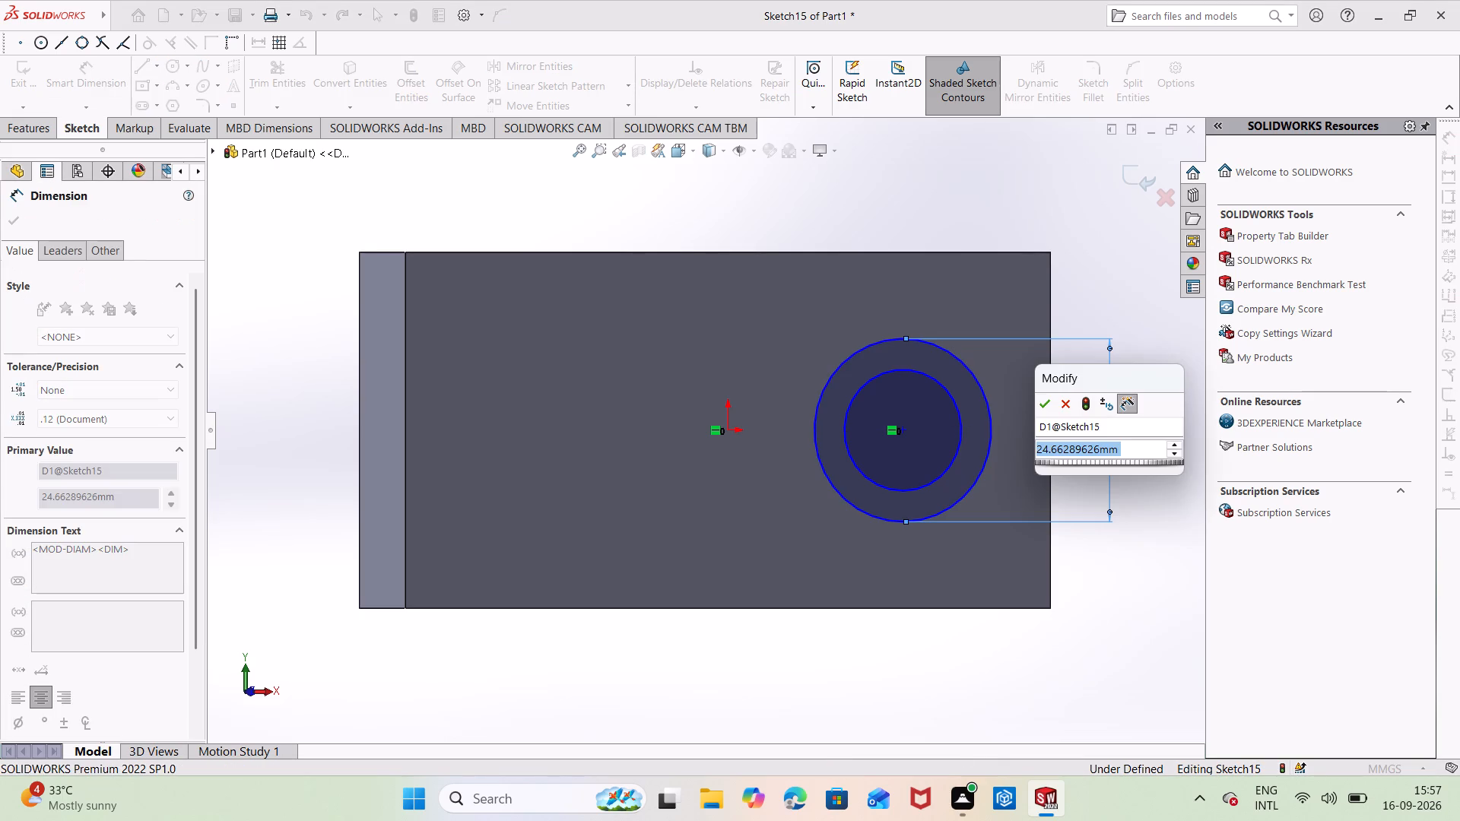
key("BackSpace")
type("56")
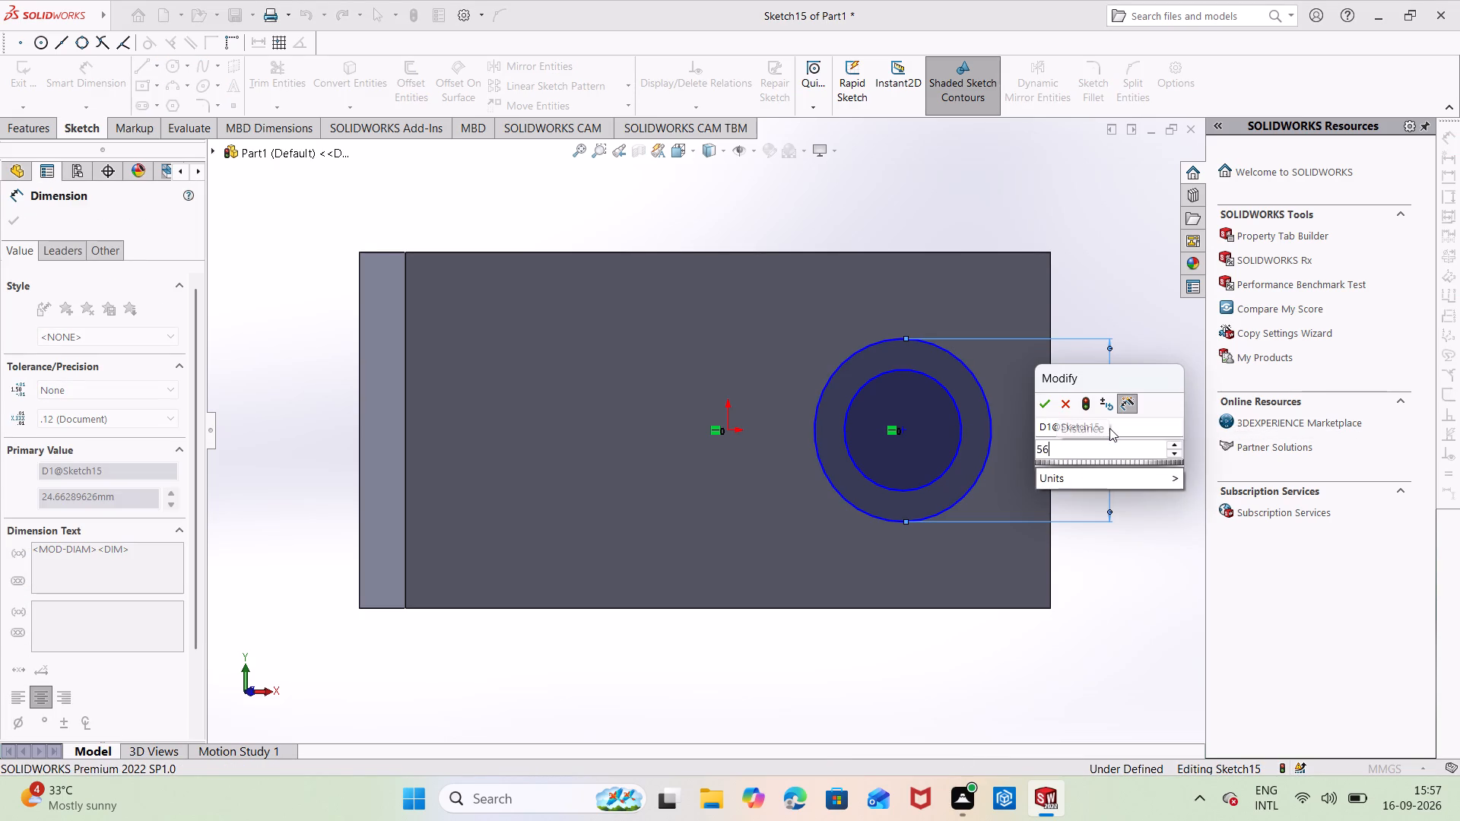
key("Return")
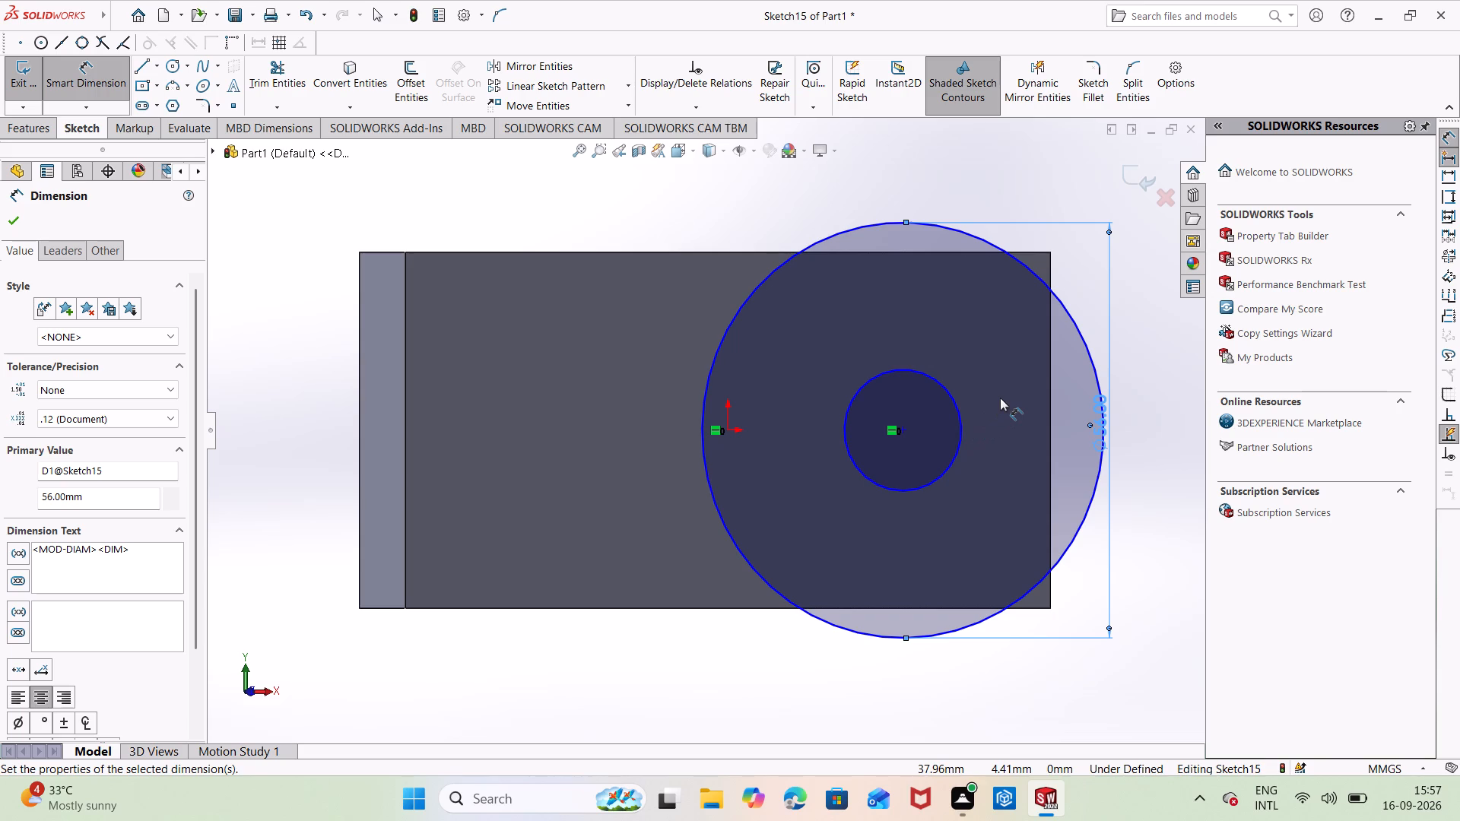
Dimension the inner circle's diameter to 32 mm.
left_click(954, 400)
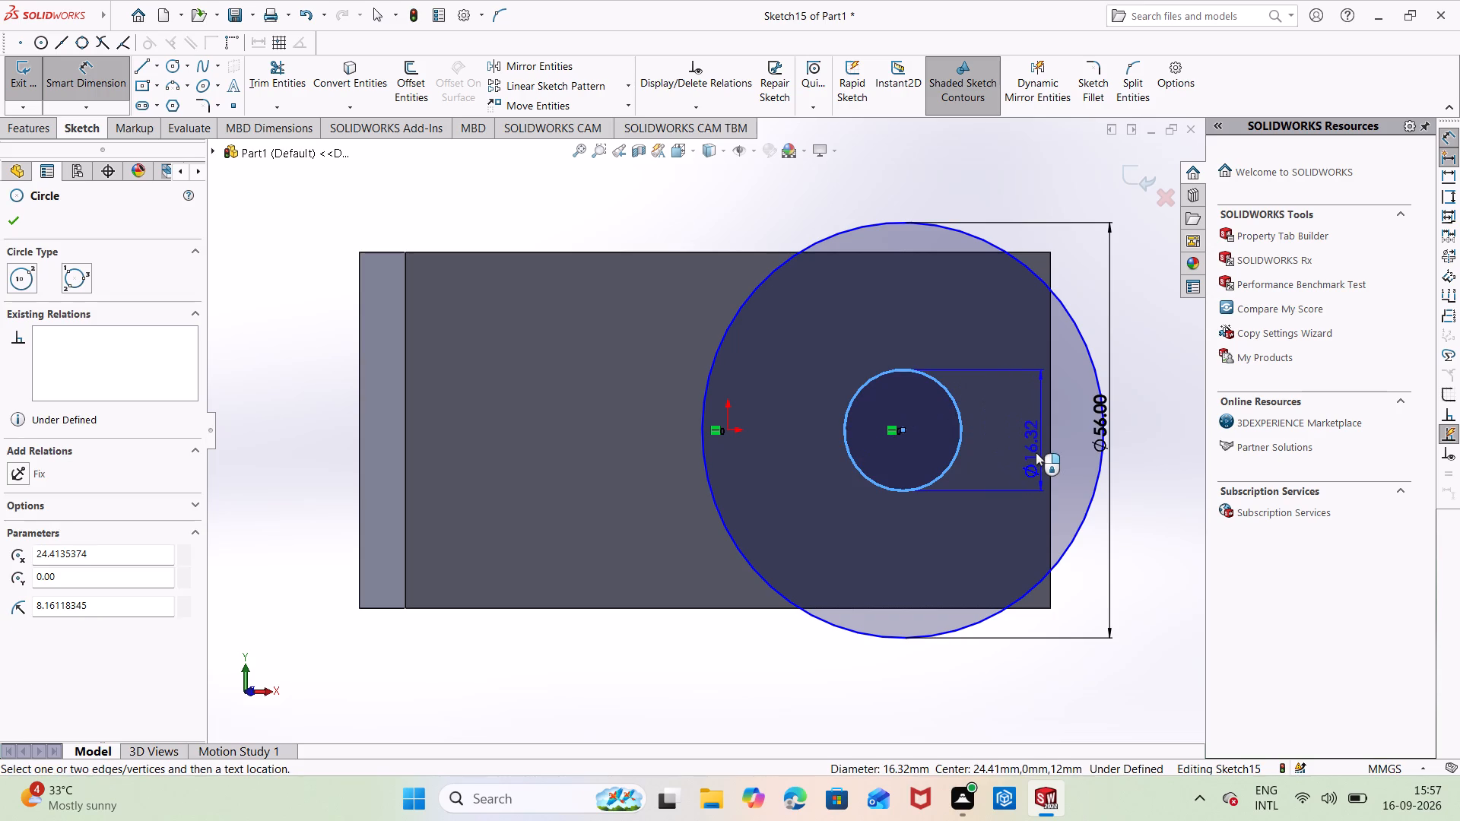
left_click(1034, 452)
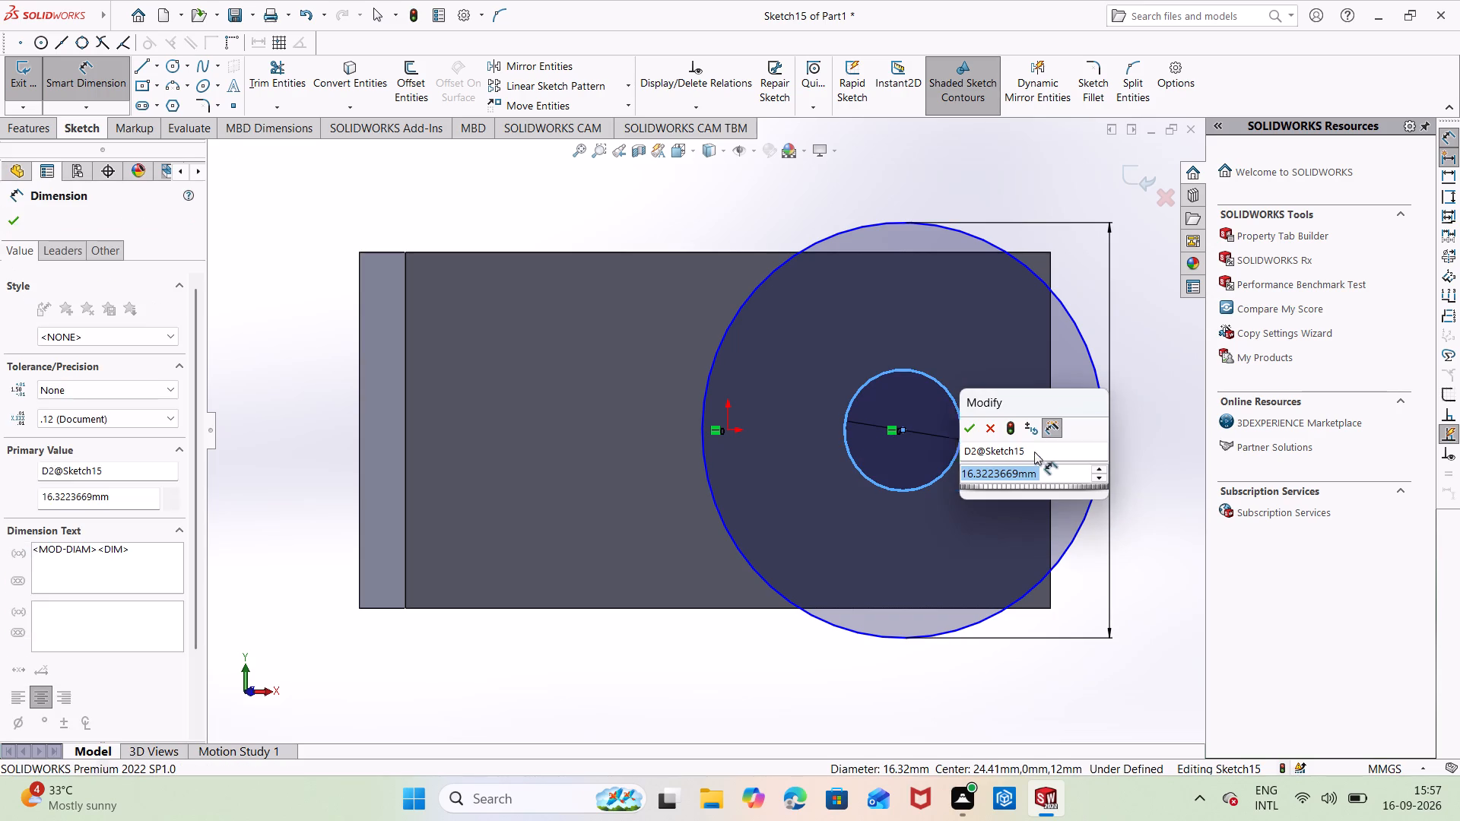
key("BackSpace")
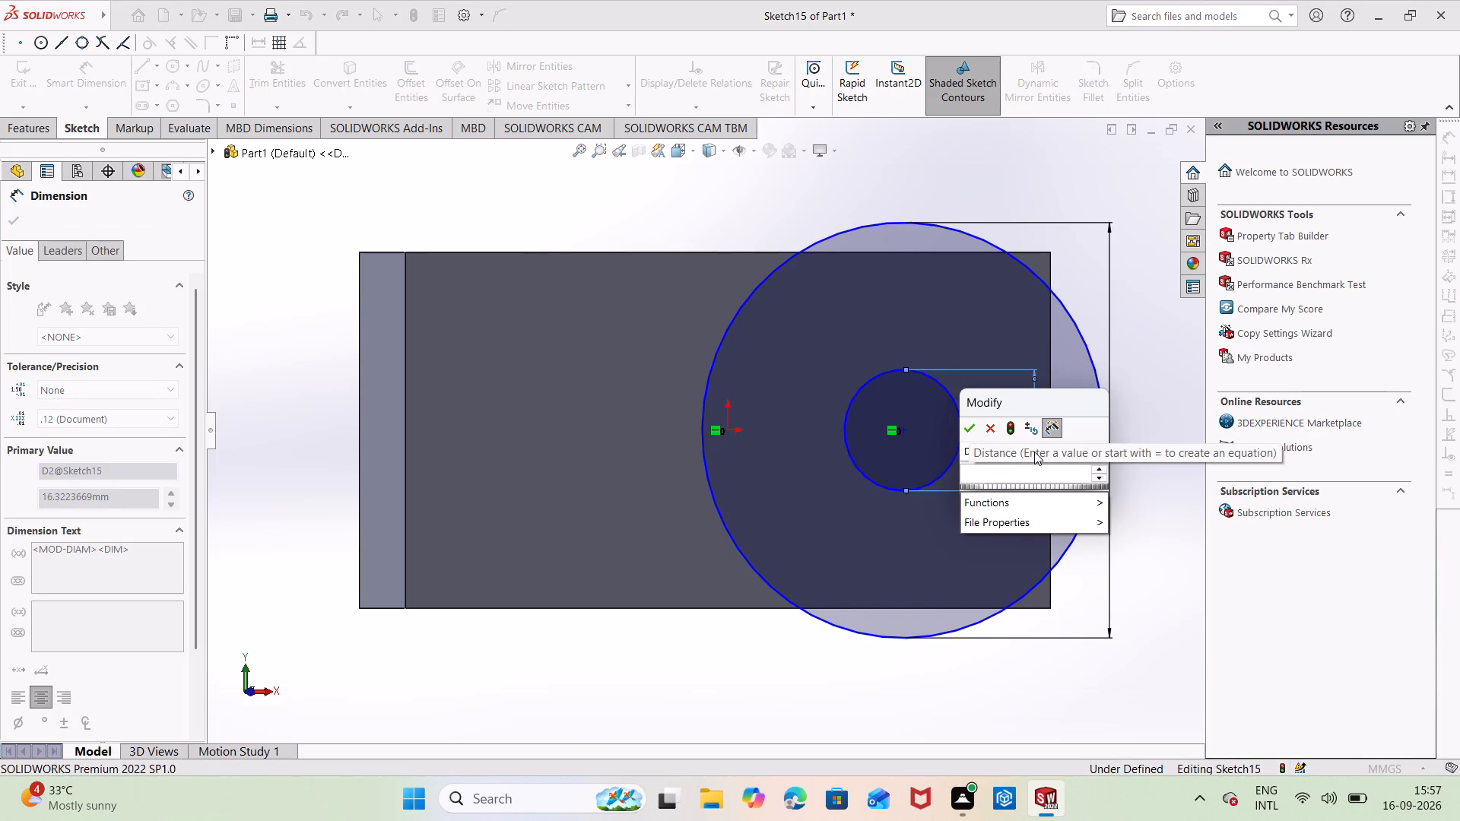
type("32")
key("Return")
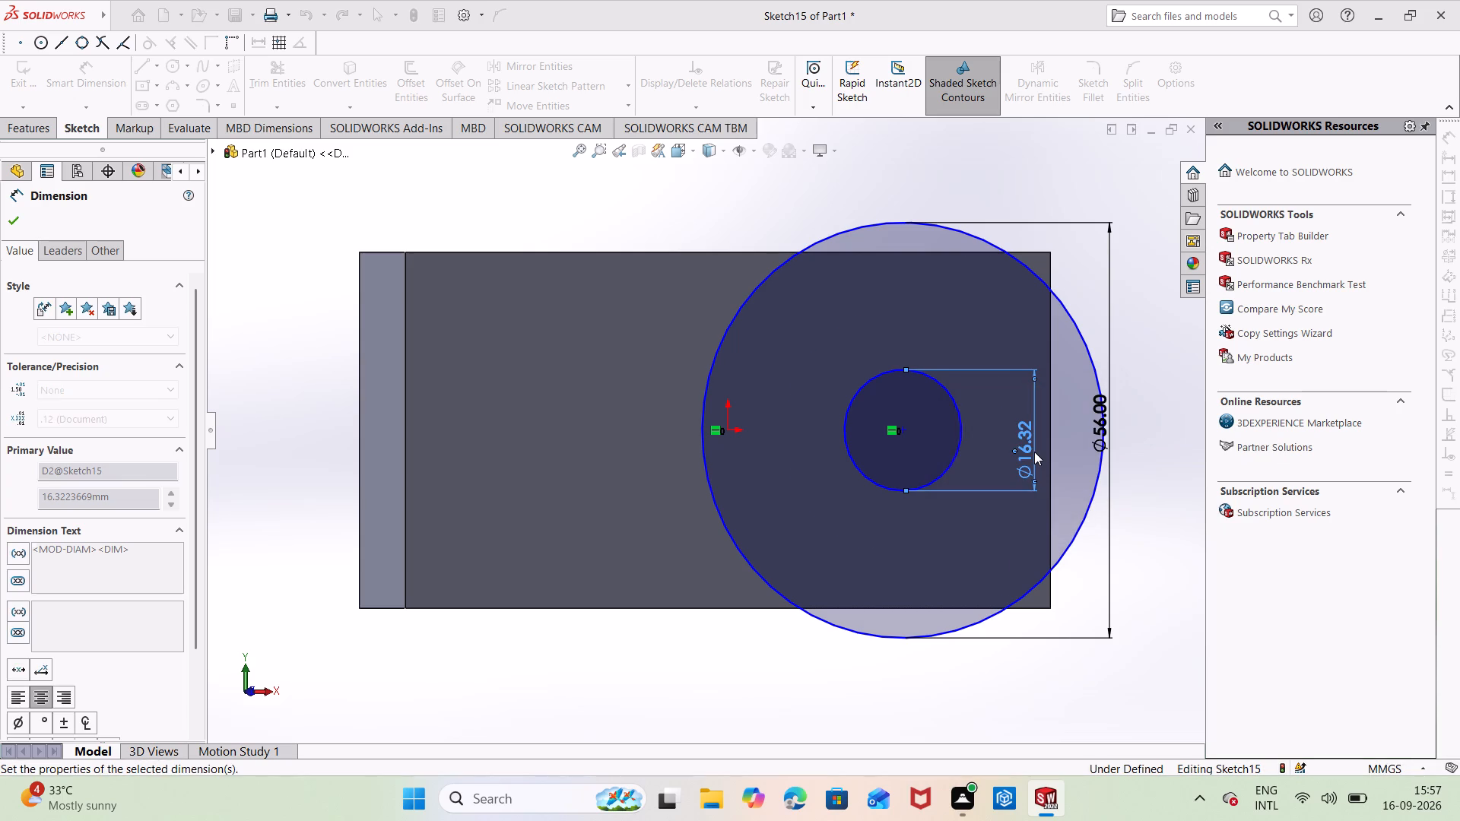
left_click(1126, 334)
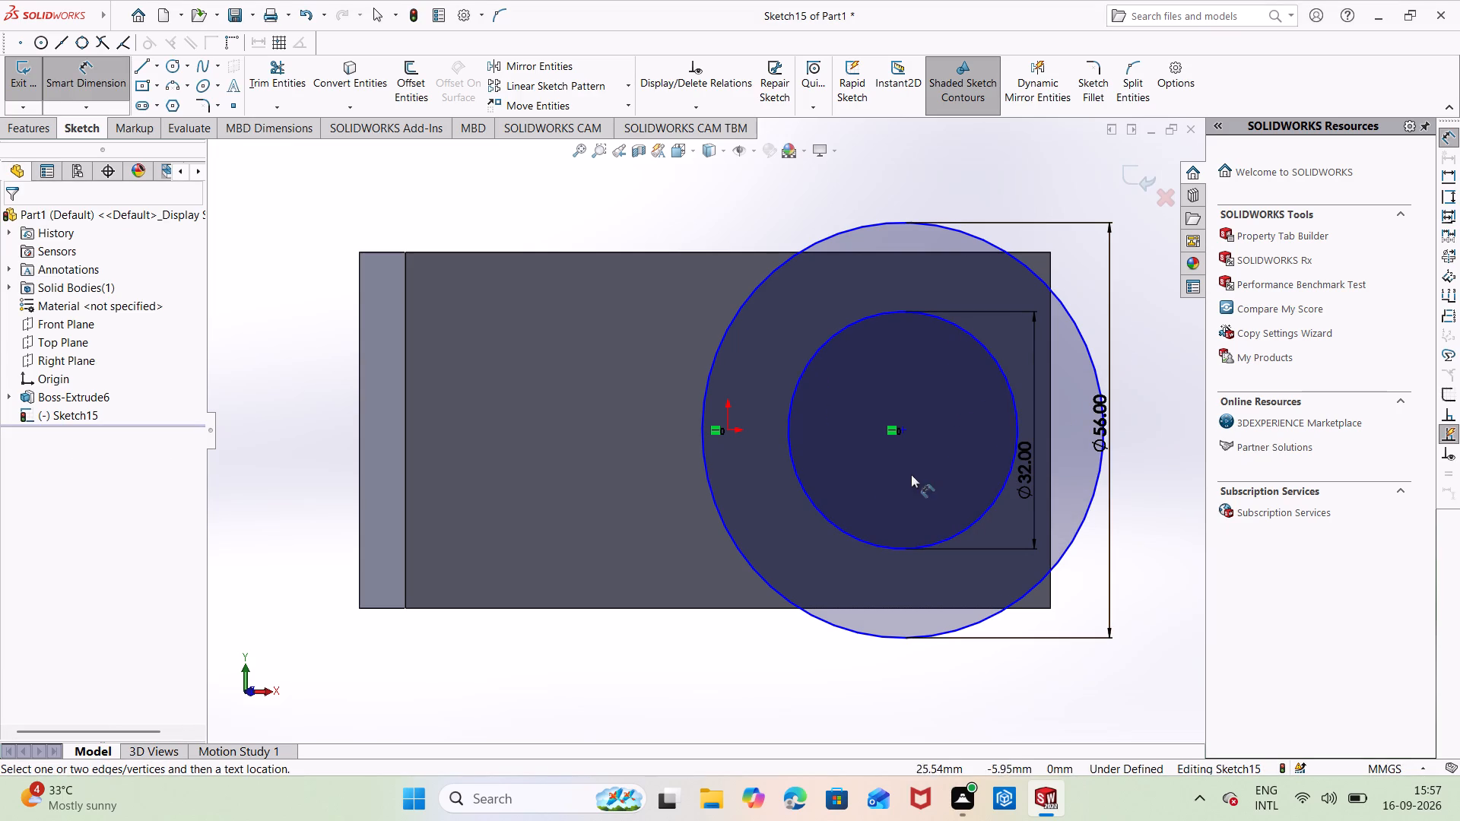
key("Escape")
key("Escape")
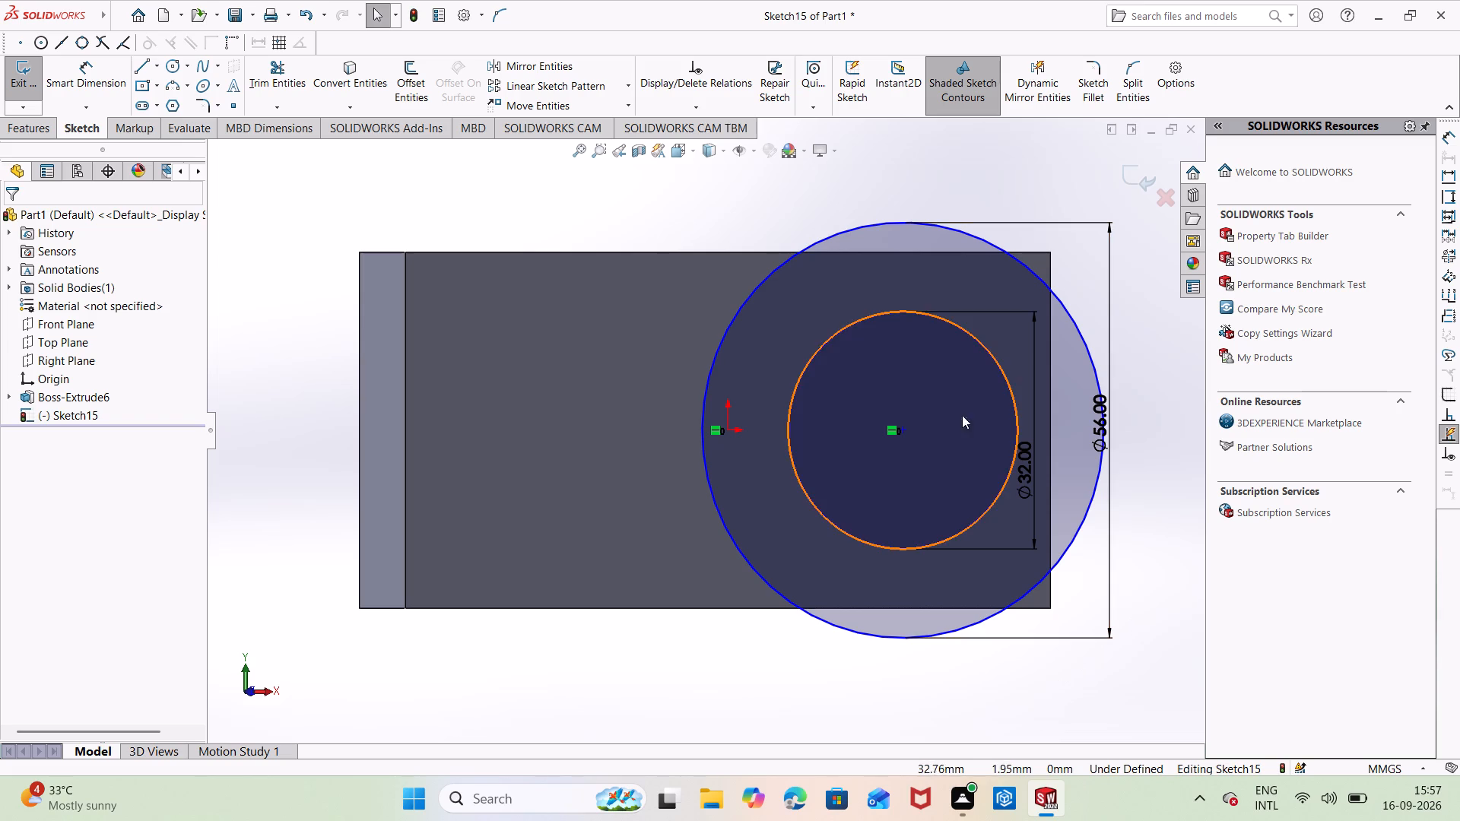
left_click(721, 220)
key("Escape")
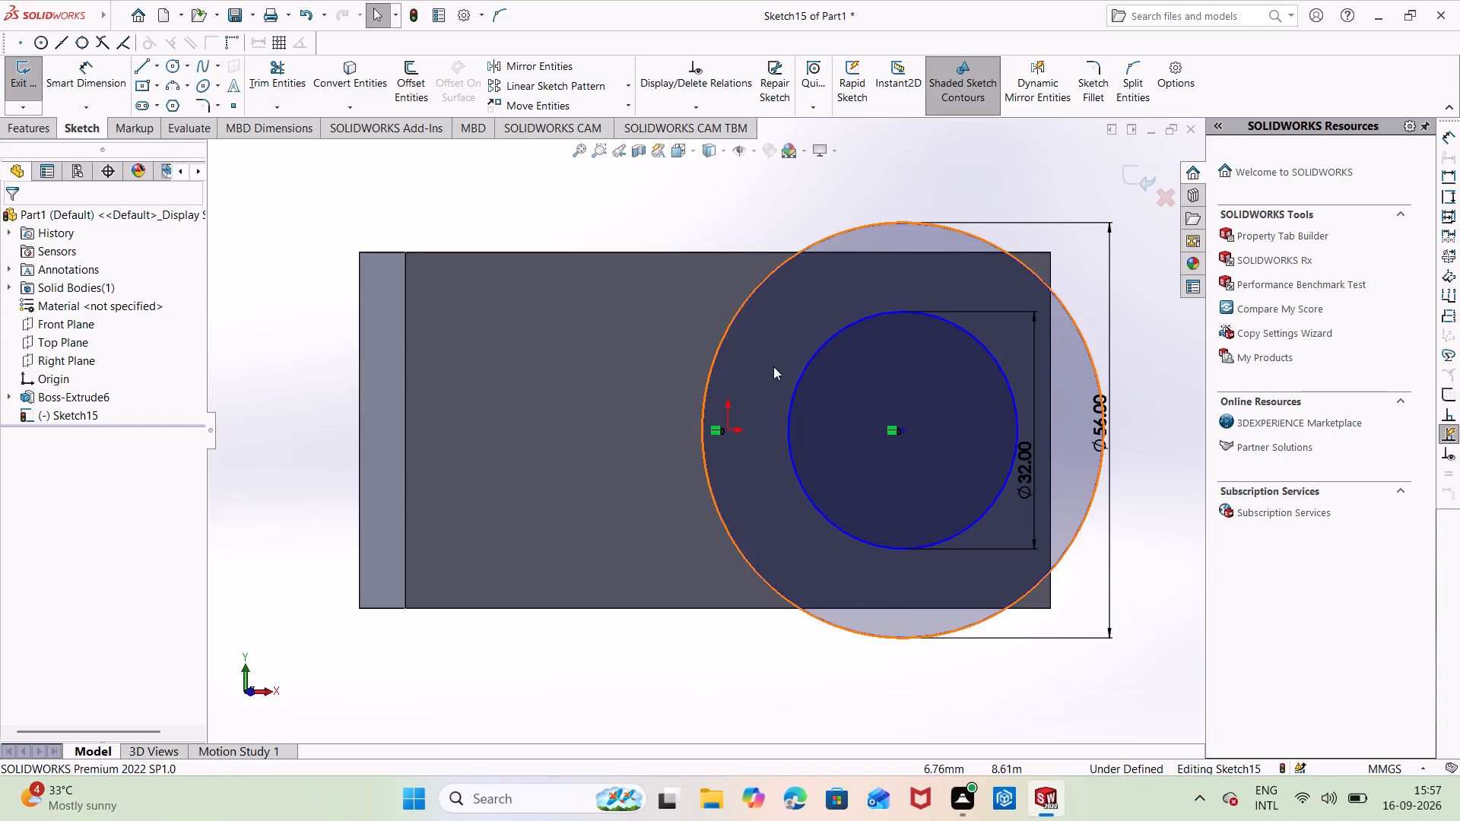
Dimension the horizontal distance from the circles' centre to the block's nearest short edge as 28 mm.
middle_click_drag(773, 366, 797, 206)
middle_click_drag(756, 258, 715, 339)
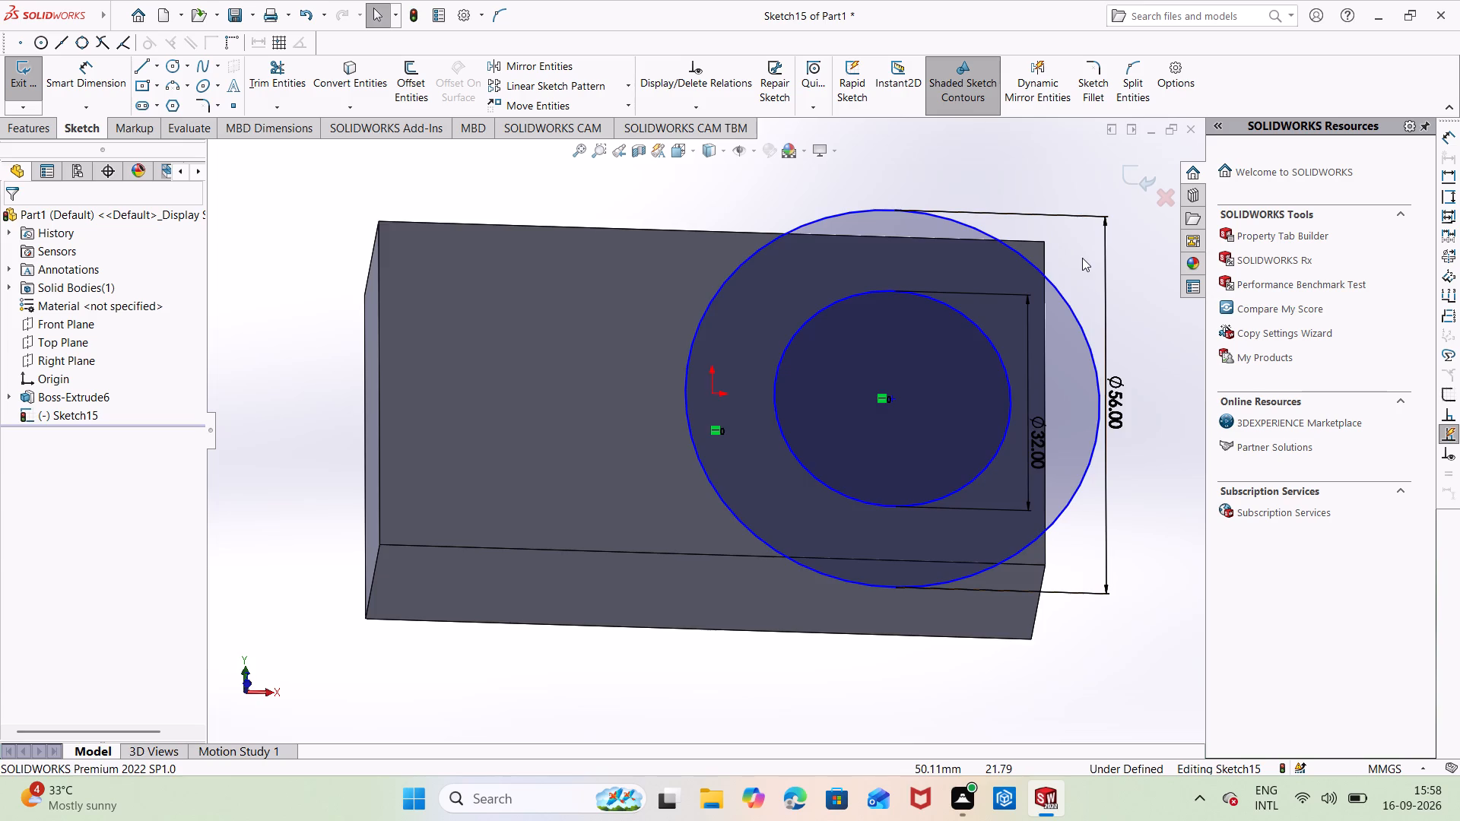
key("ctrl+8")
left_click(1072, 289)
right_click_drag(1091, 323, 1139, 205)
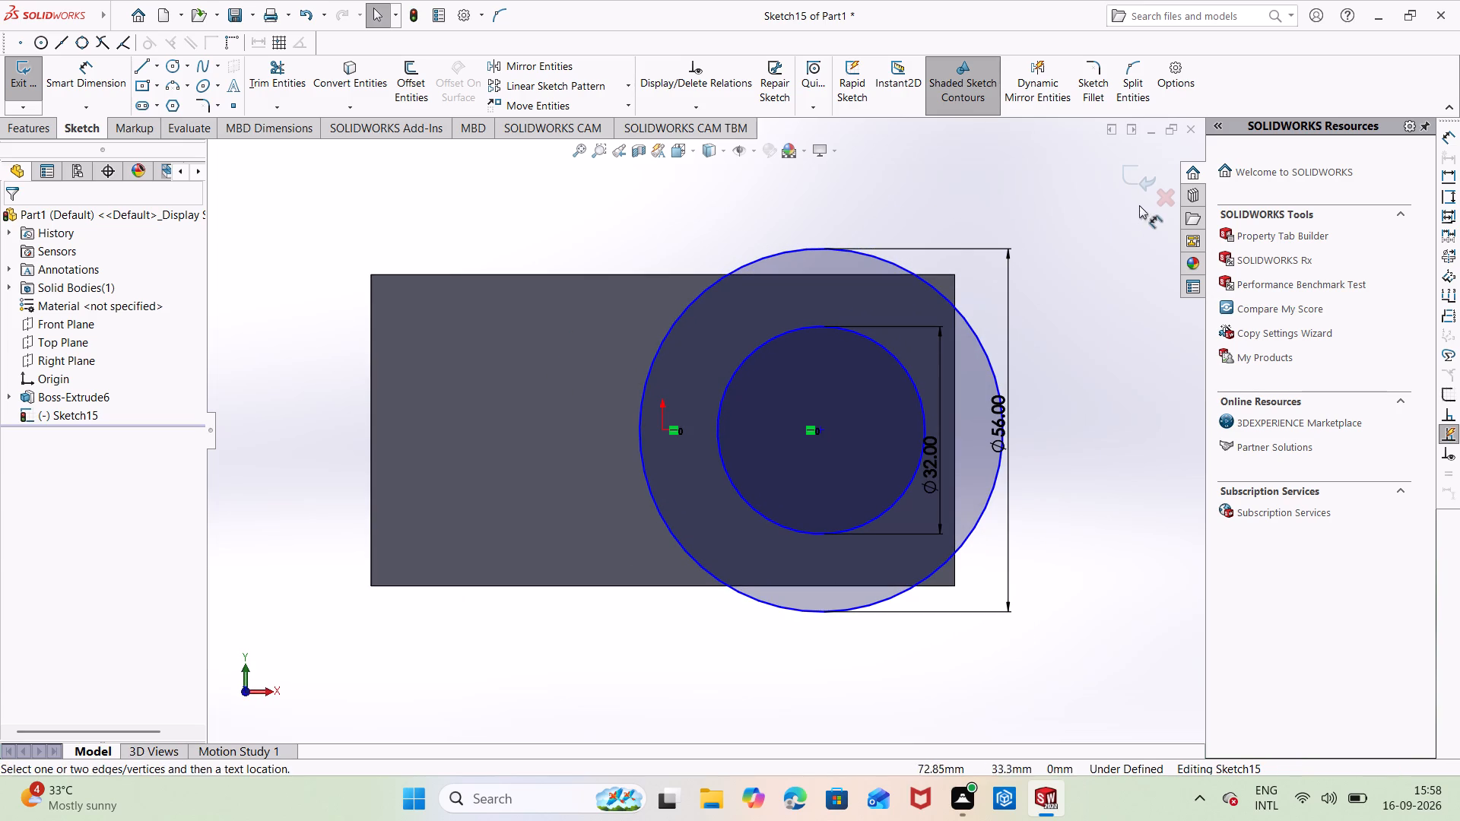
right_click_drag(1139, 205, 1141, 201)
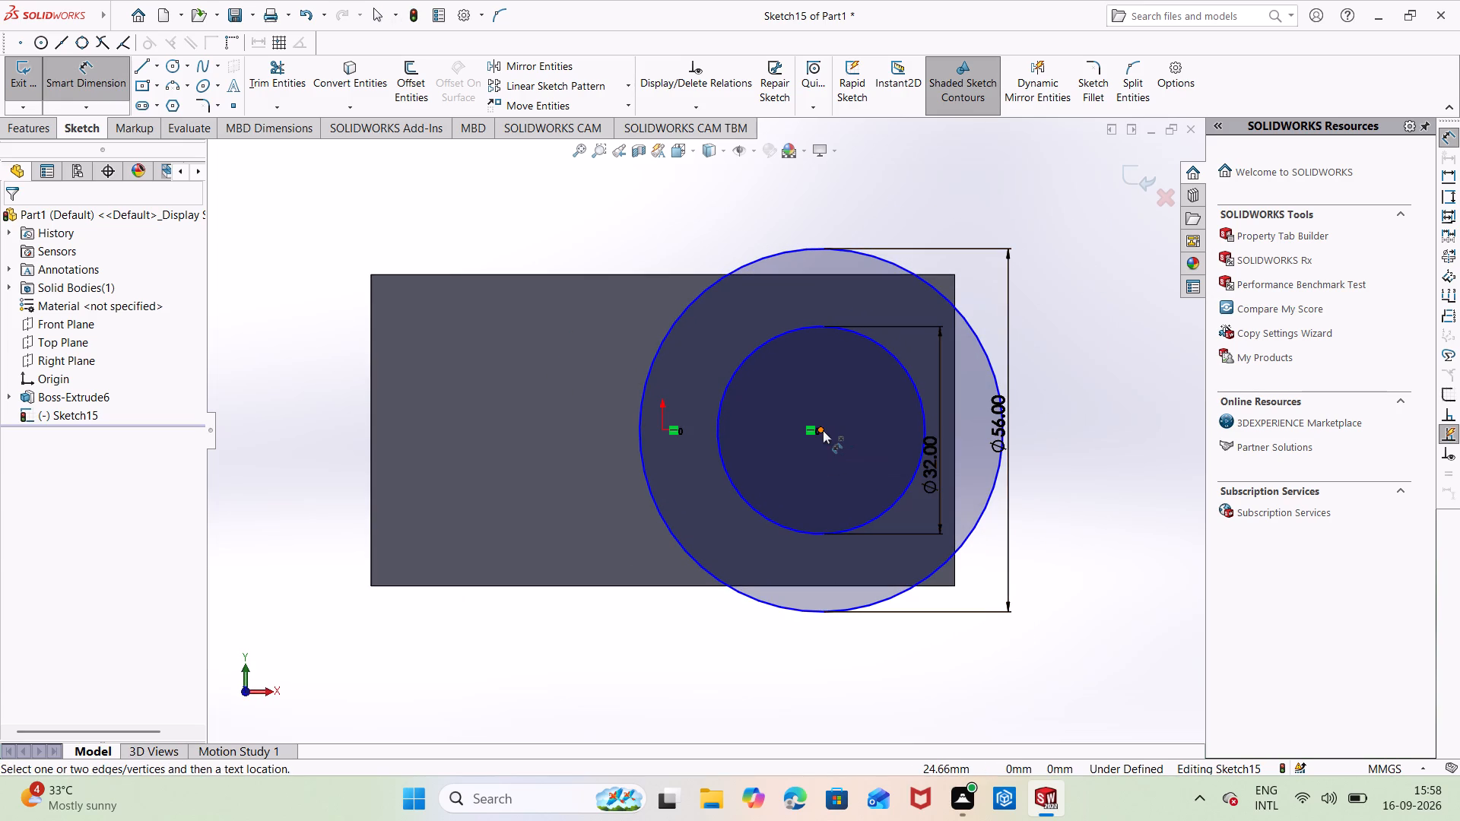
left_click(823, 430)
left_click(957, 412)
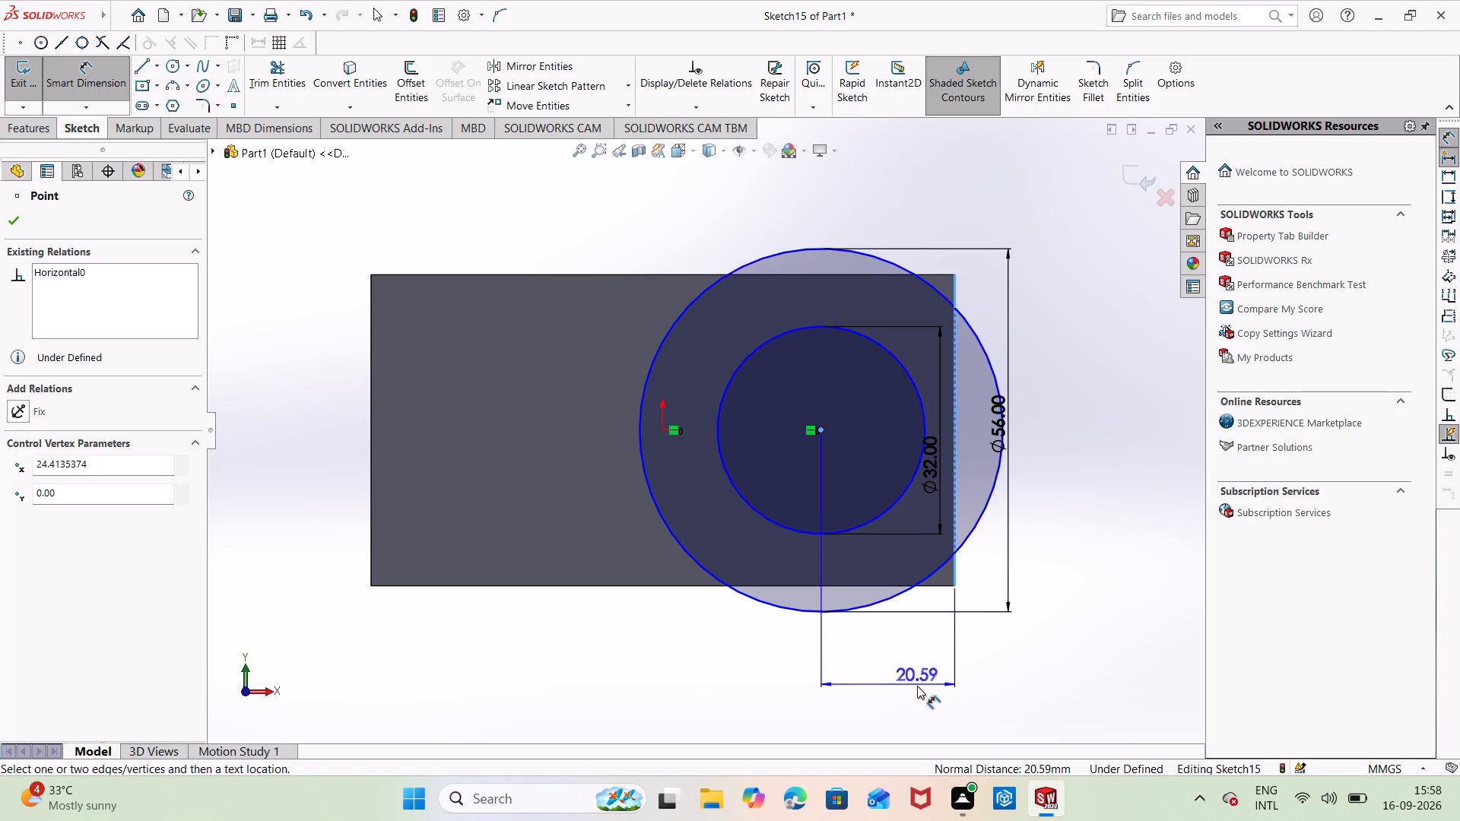
left_click(917, 686)
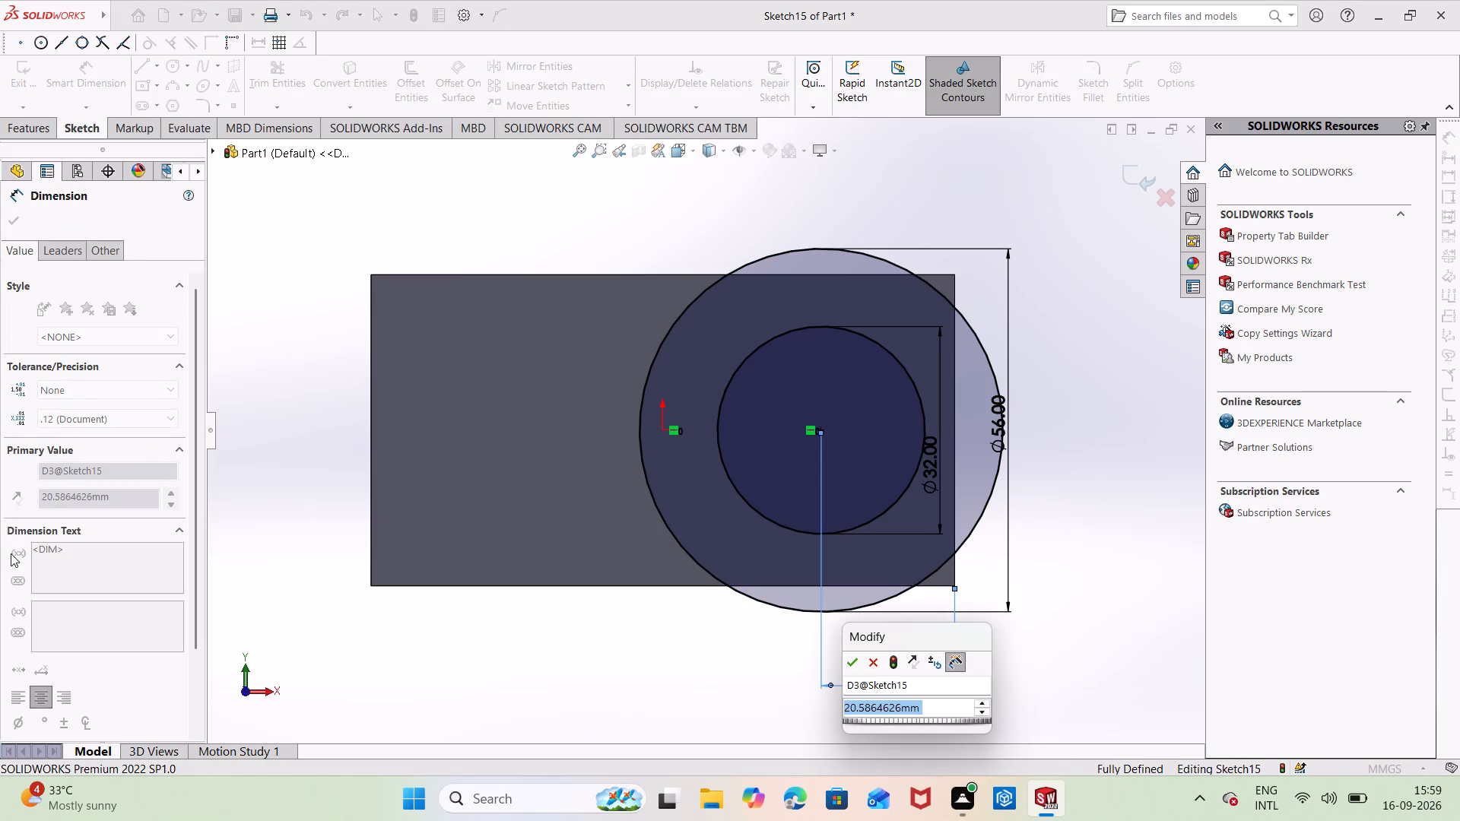
key("BackSpace")
key("2")
key("8")
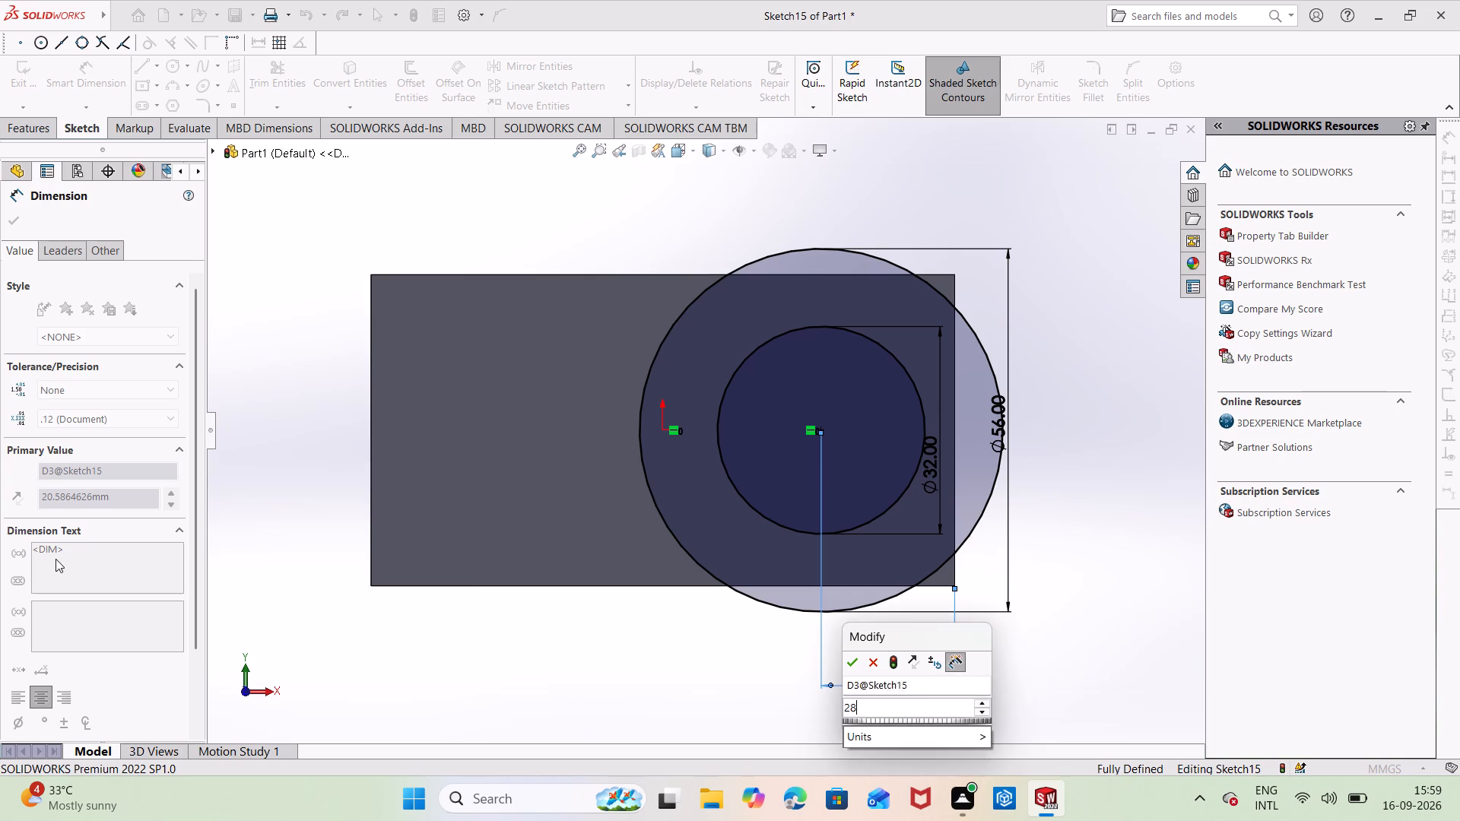
key("Return")
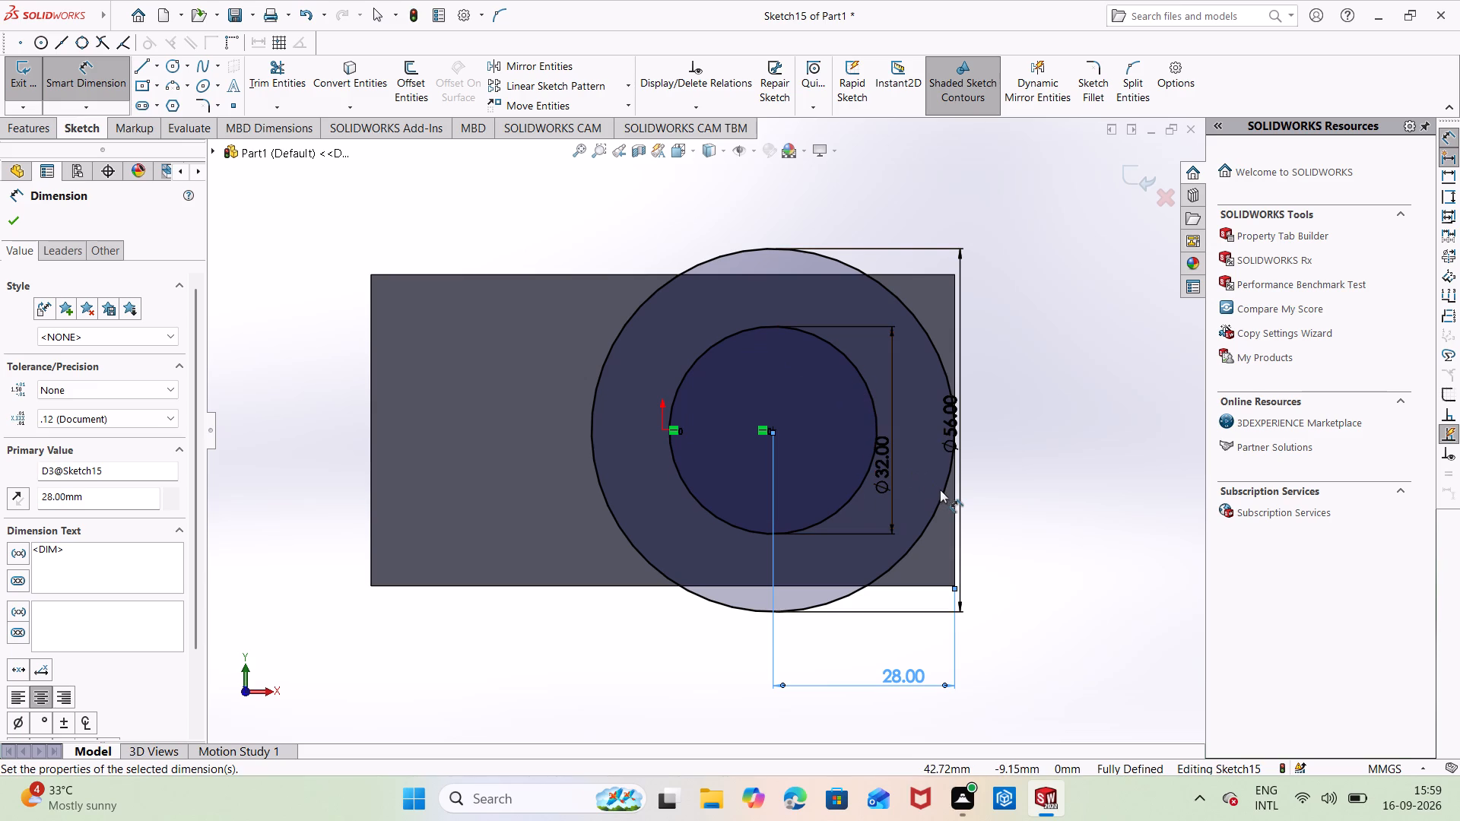
Undo the last distance change and set the distance from the circles' centre to the block's short edge to 20 mm.
key("ctrl+z")
left_click(1024, 358)
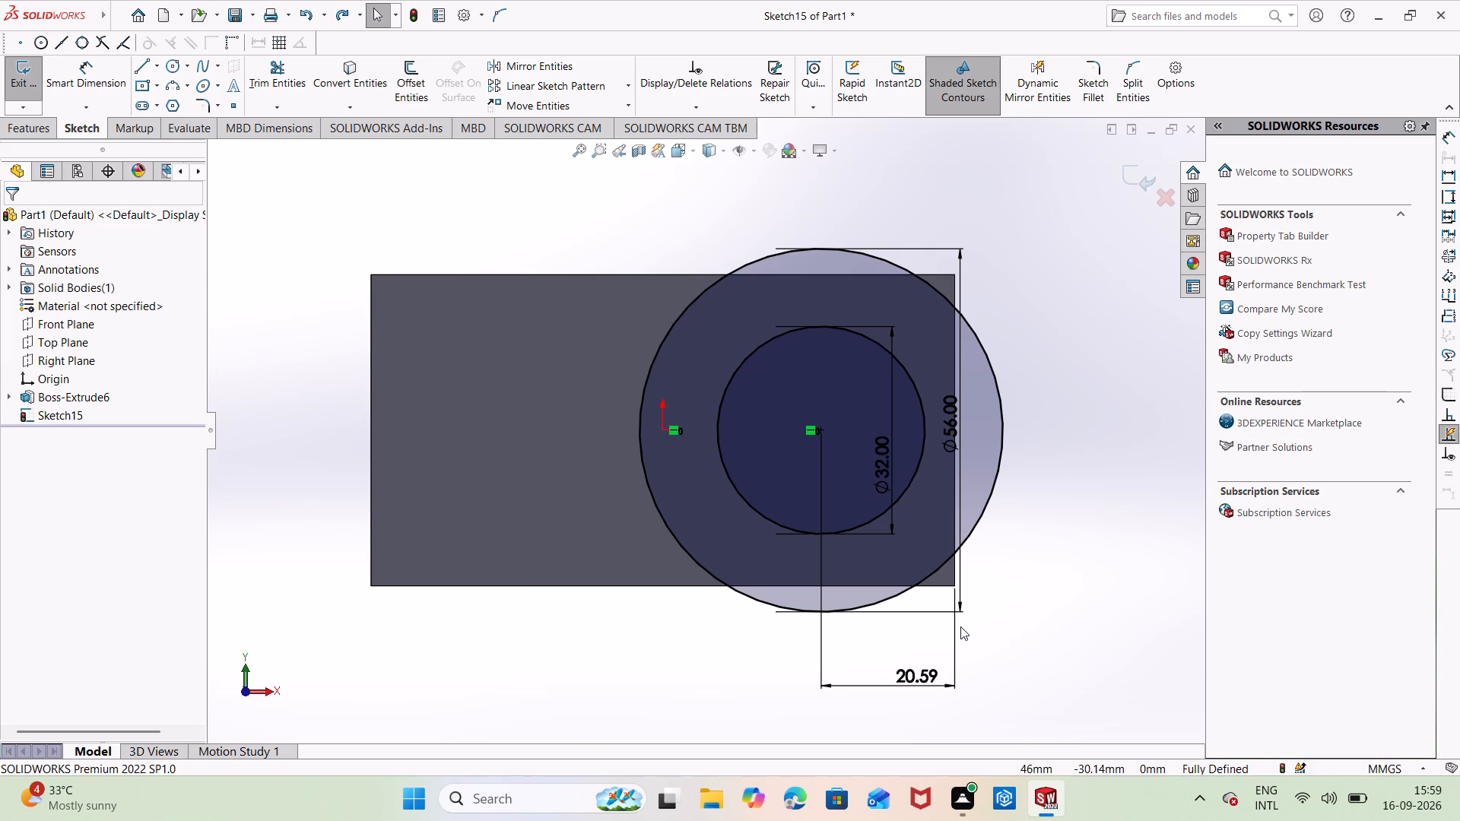
double_click(914, 678)
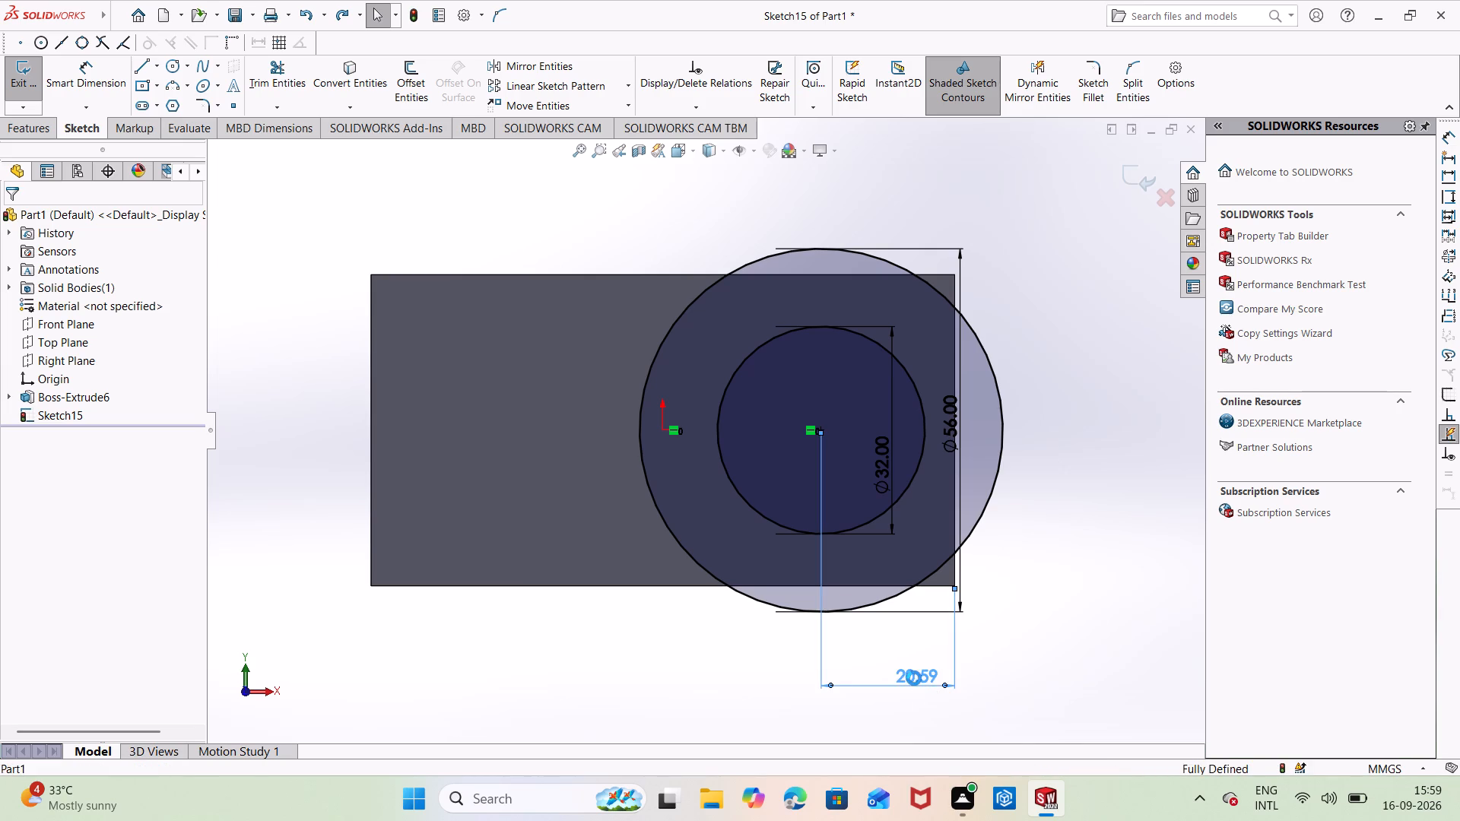
key("BackSpace")
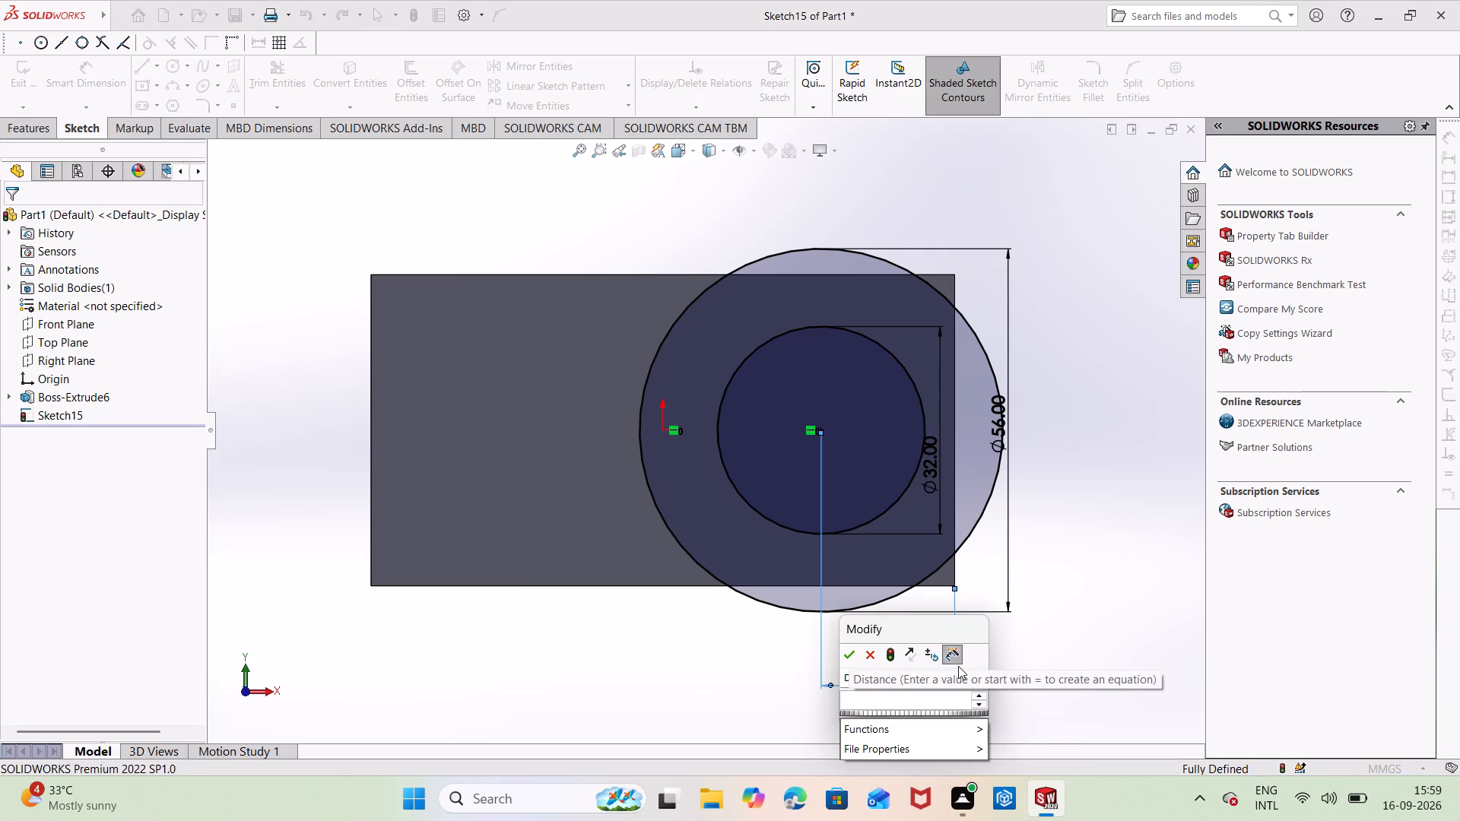
type("20")
key("Return")
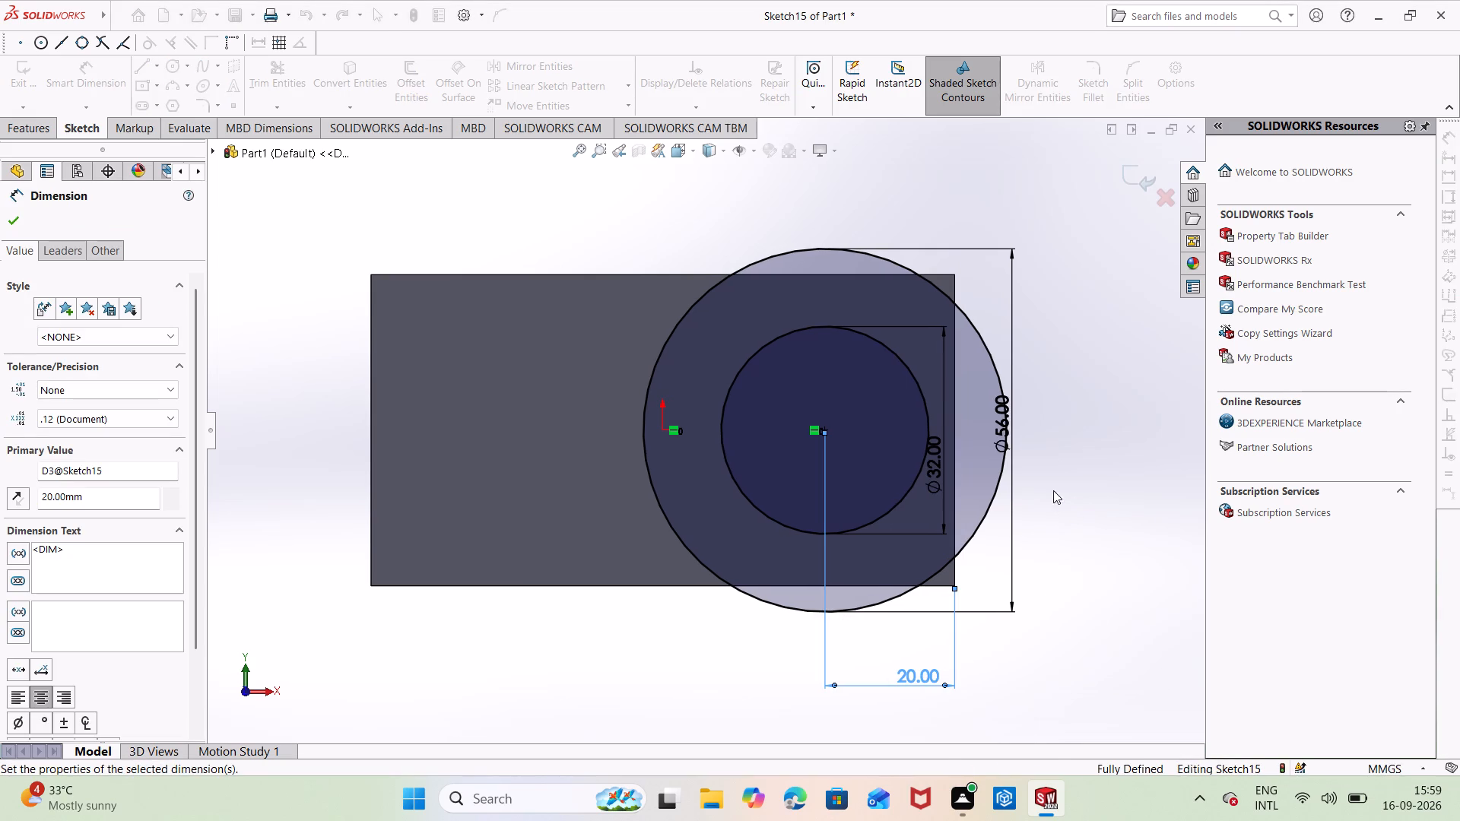
left_click(1064, 369)
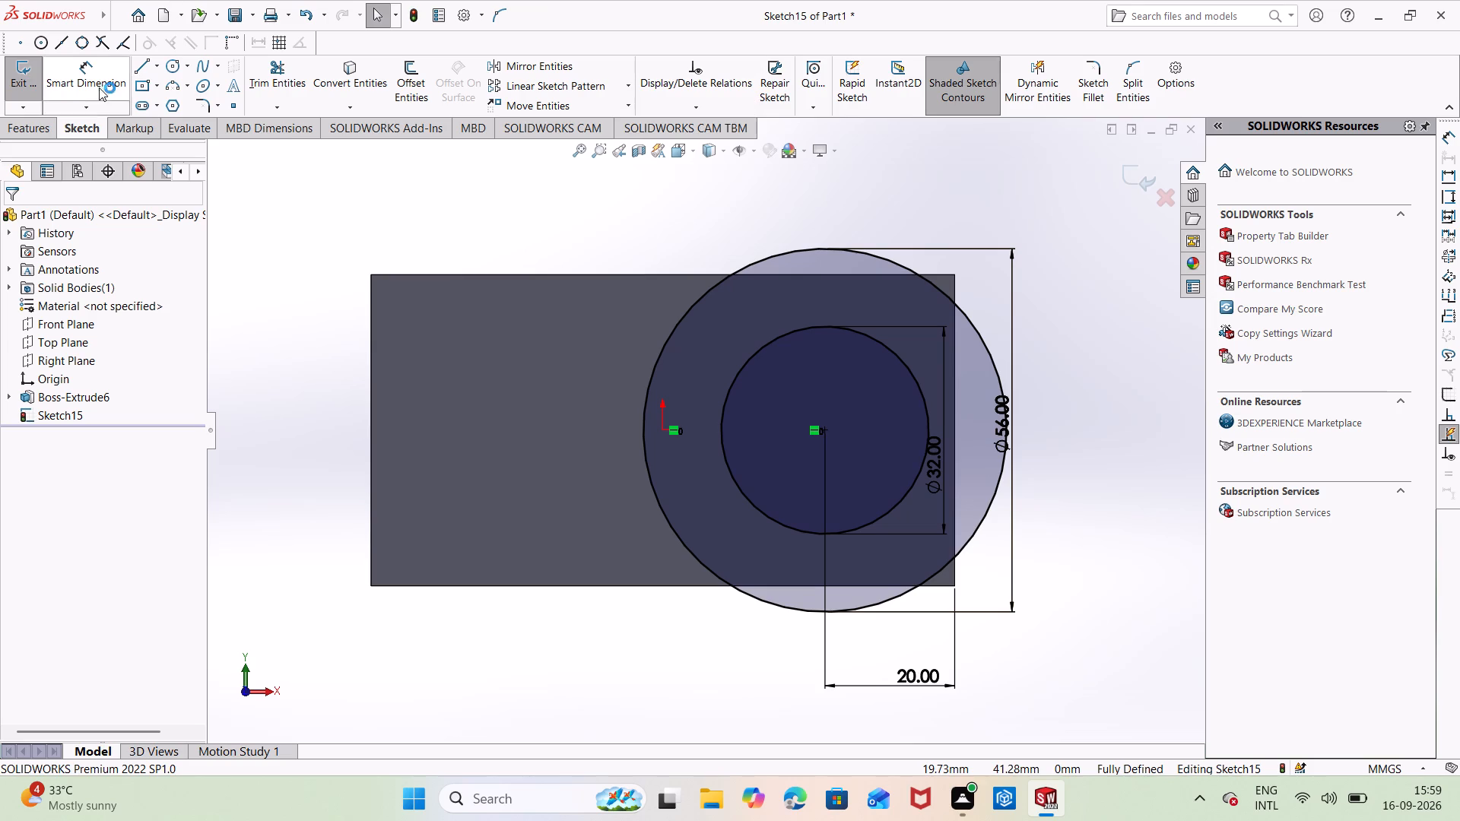
Start an Extruded Boss/Base from the concentric-circle sketch and inspect its preview against the block.
left_click(27, 127)
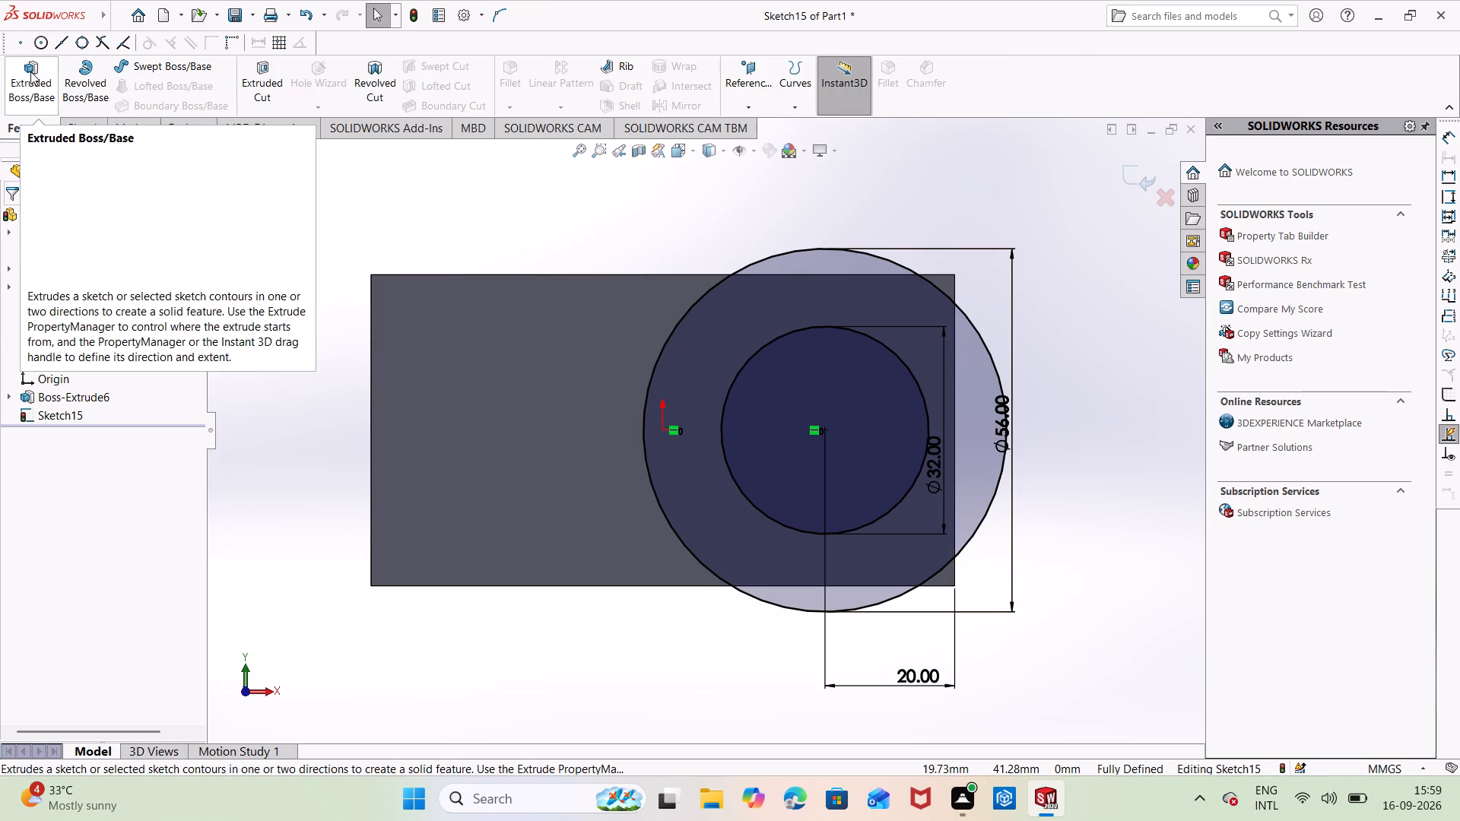
left_click(31, 60)
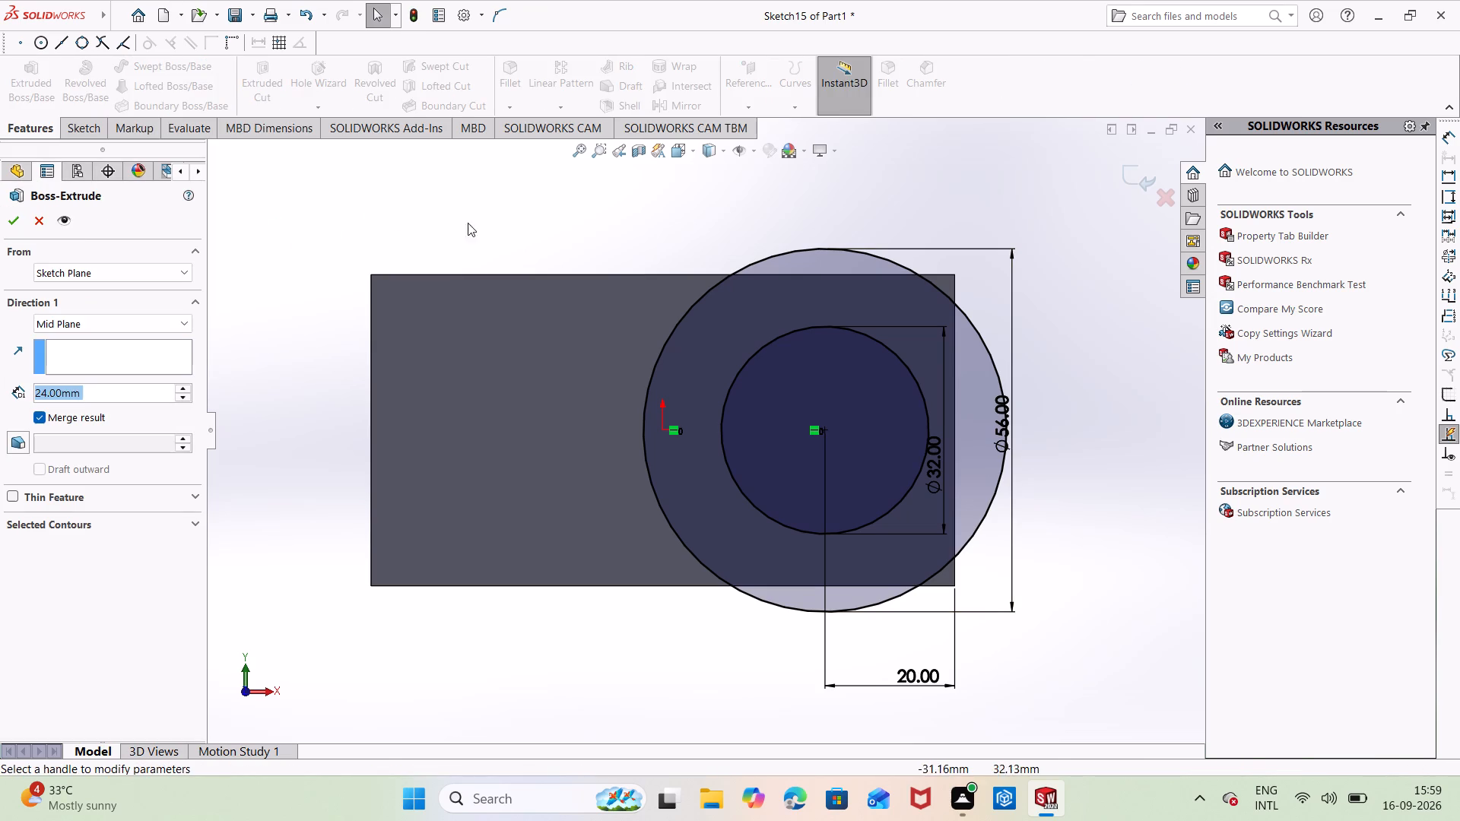
middle_click_drag(481, 228, 506, 119)
scroll(505, 135, "up", 1)
middle_click_drag(280, 473, 300, 445)
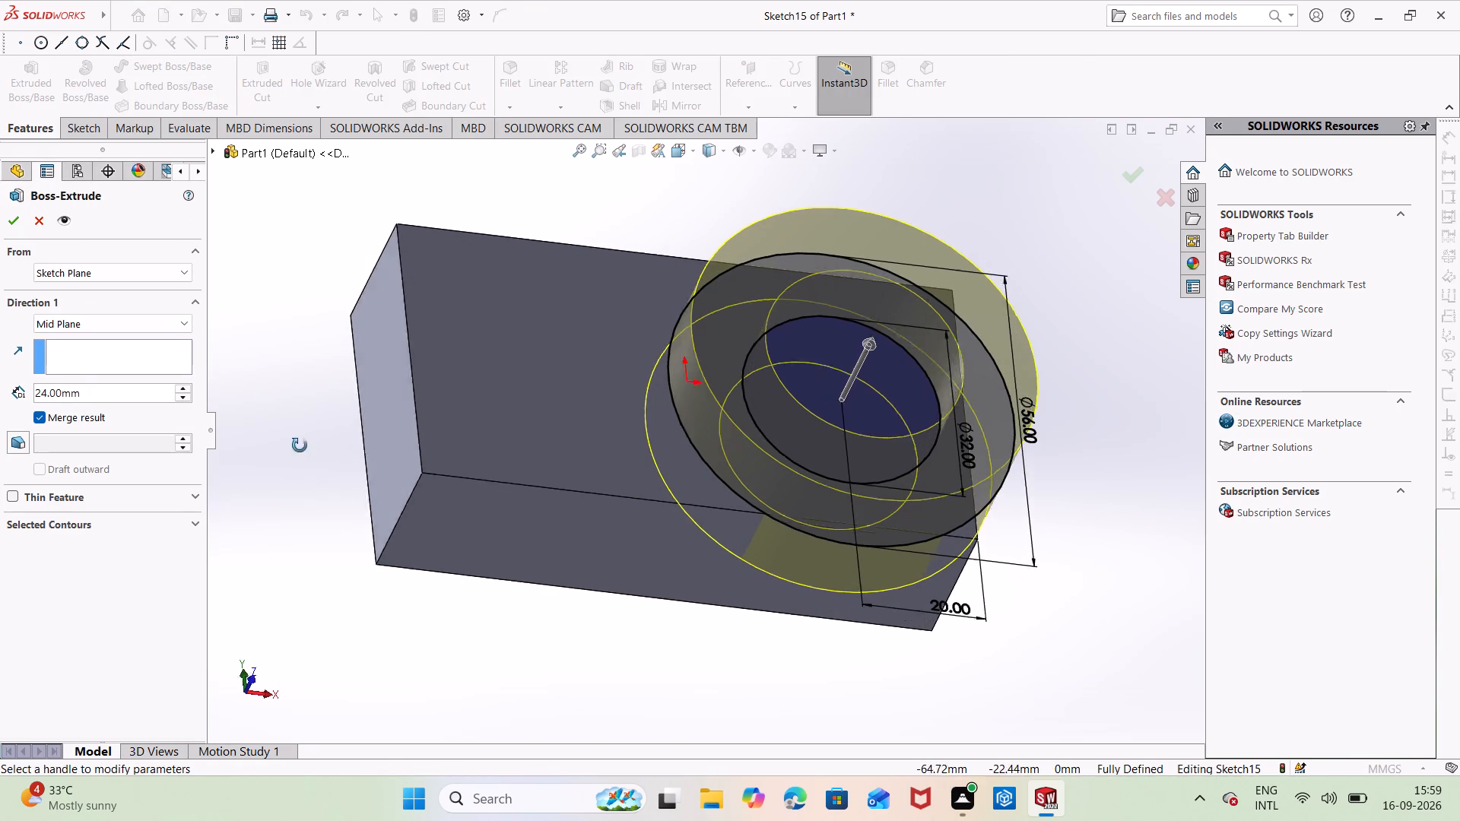
middle_click_drag(300, 445, 291, 309)
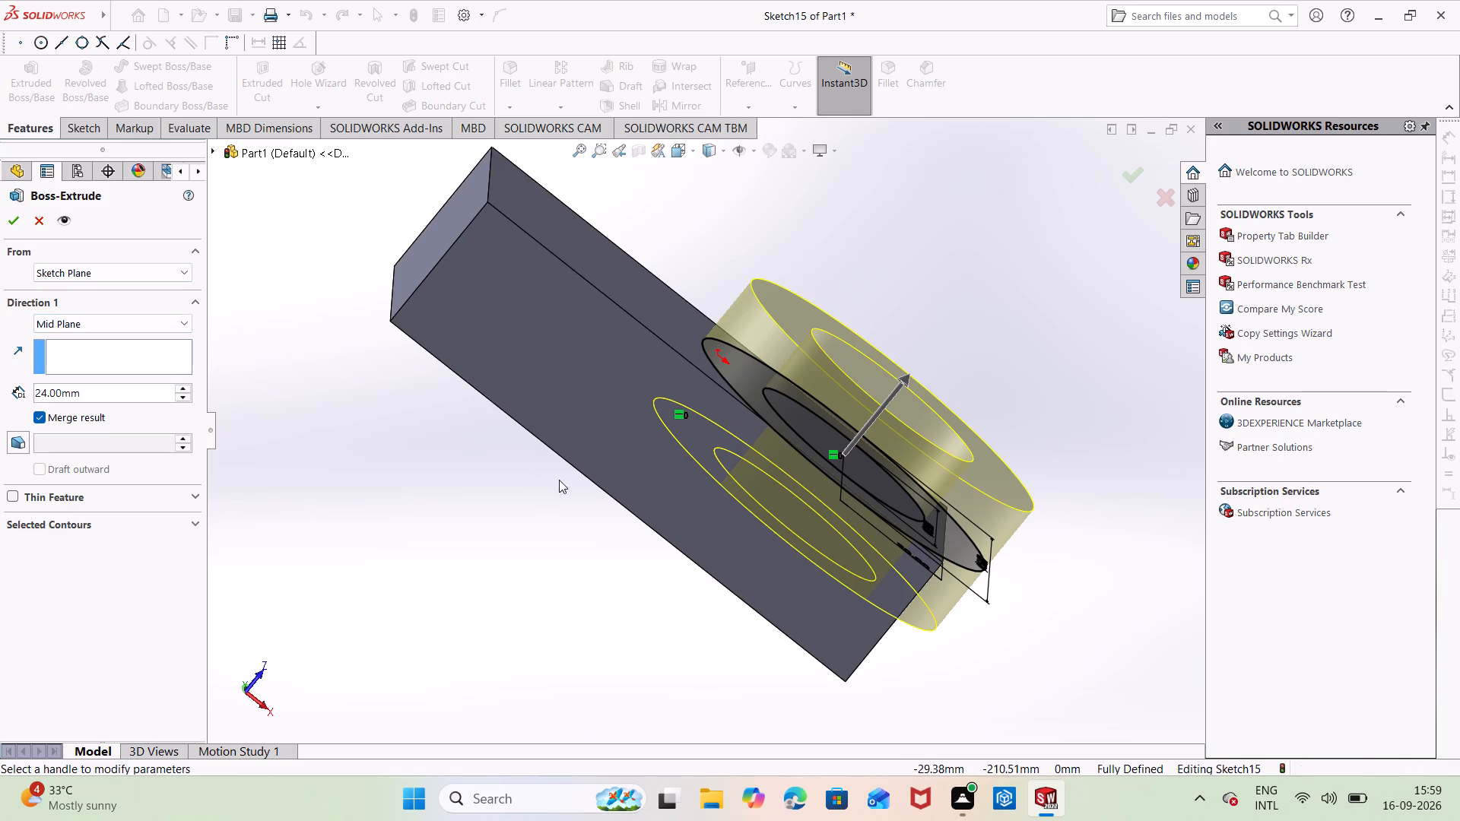
middle_click_drag(1006, 712, 998, 639)
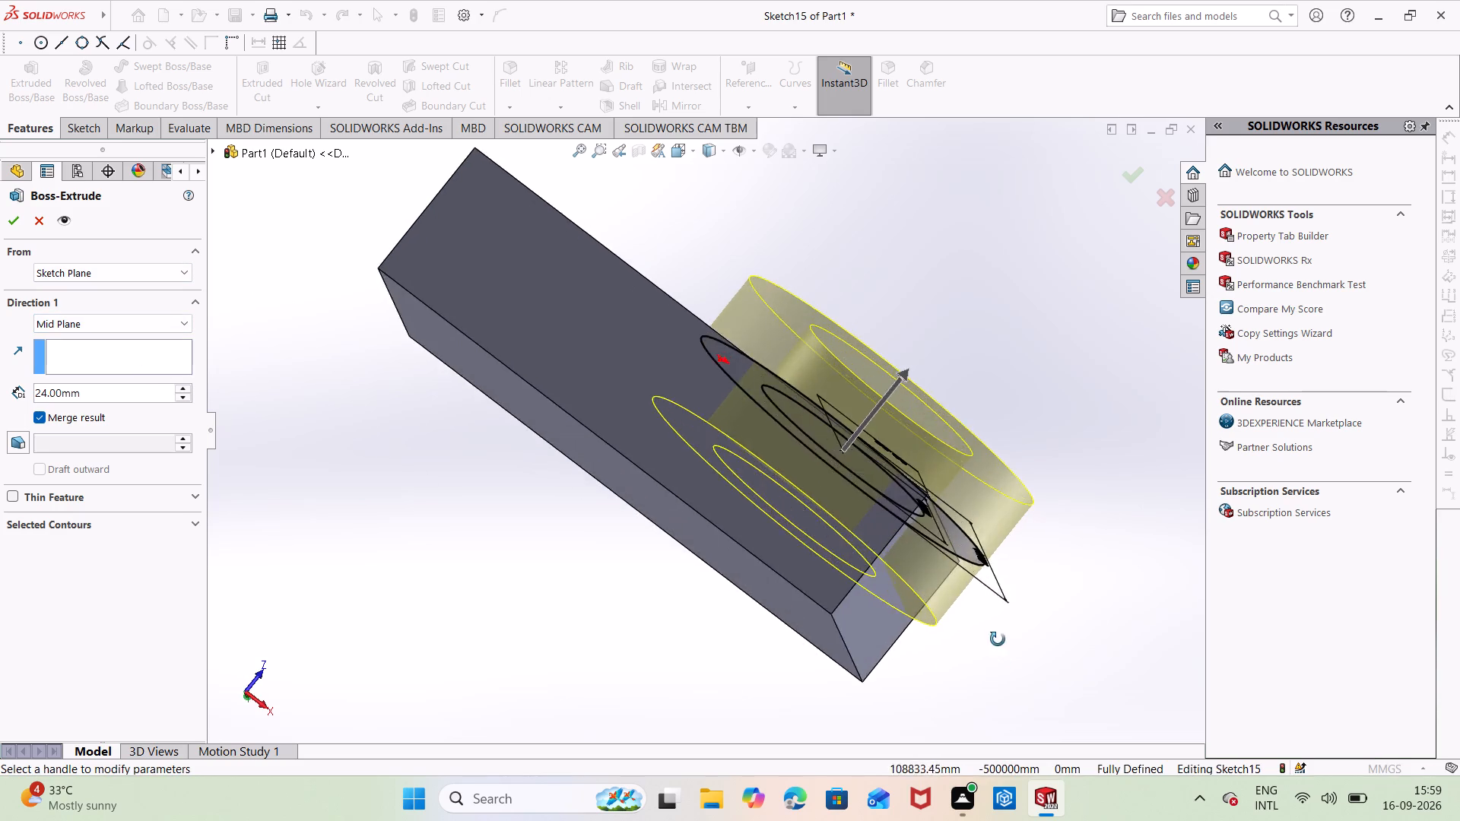
middle_click_drag(998, 639, 974, 670)
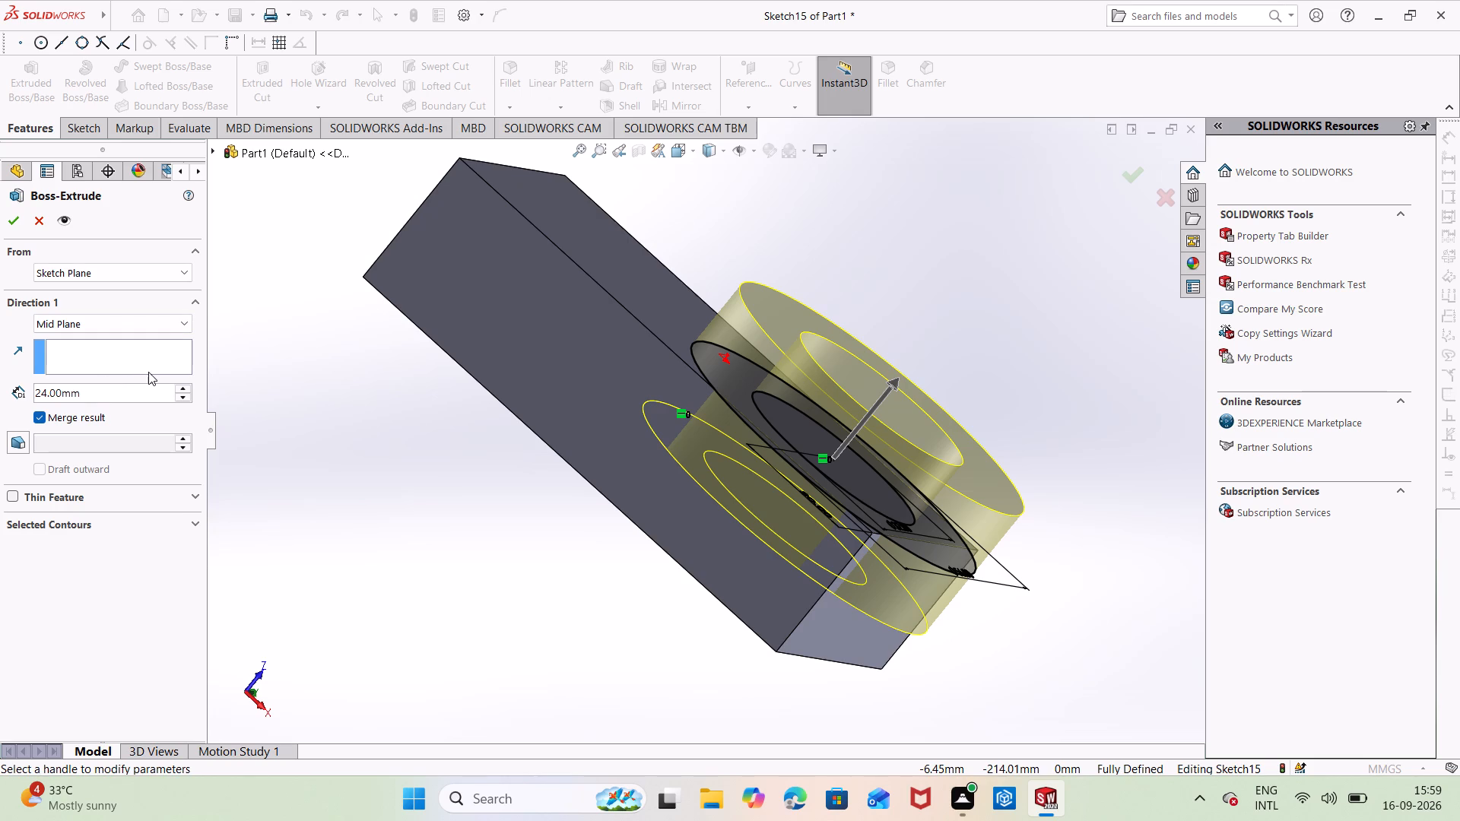
left_click(112, 320)
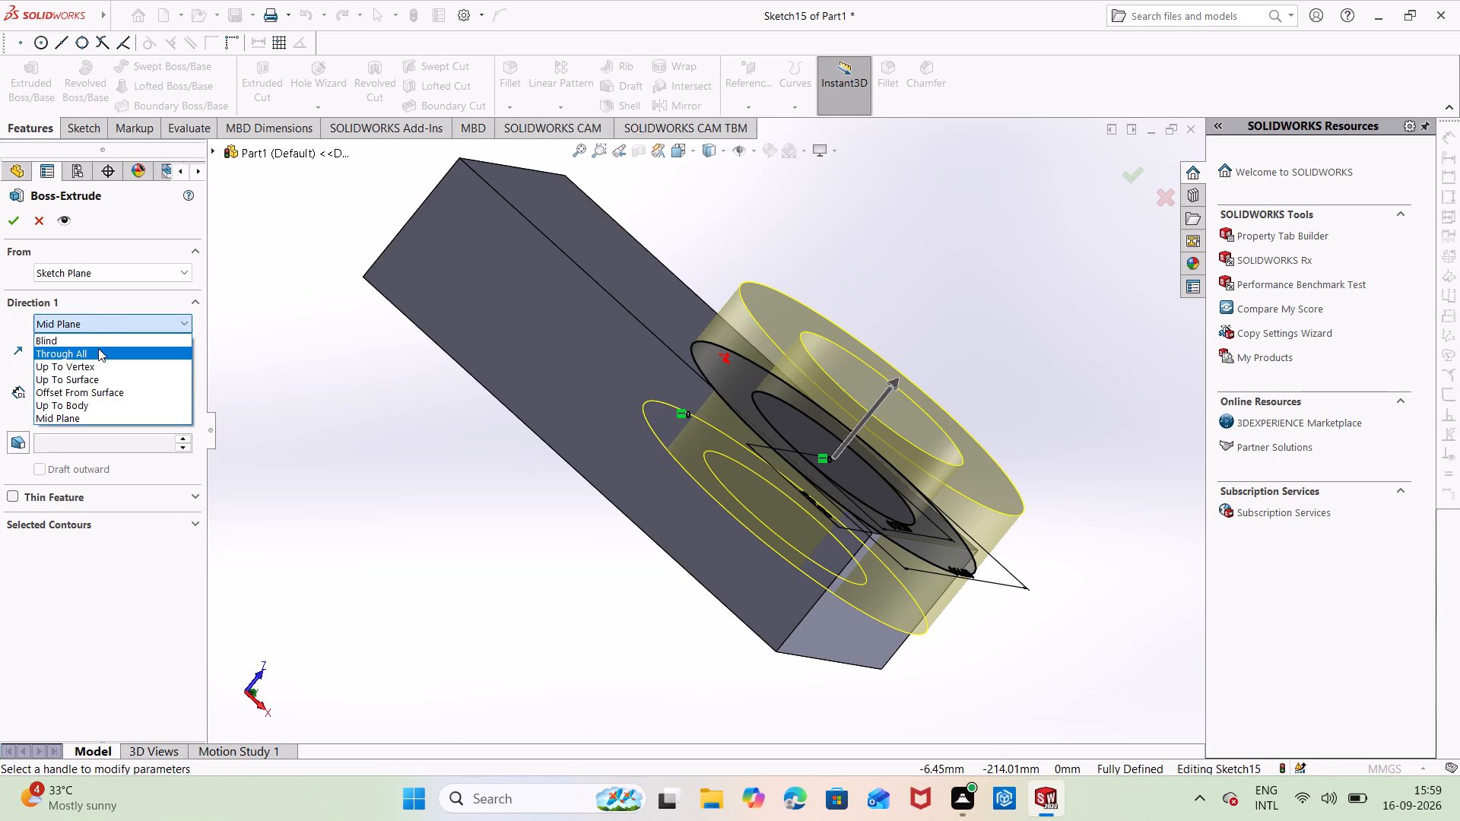
left_click(136, 275)
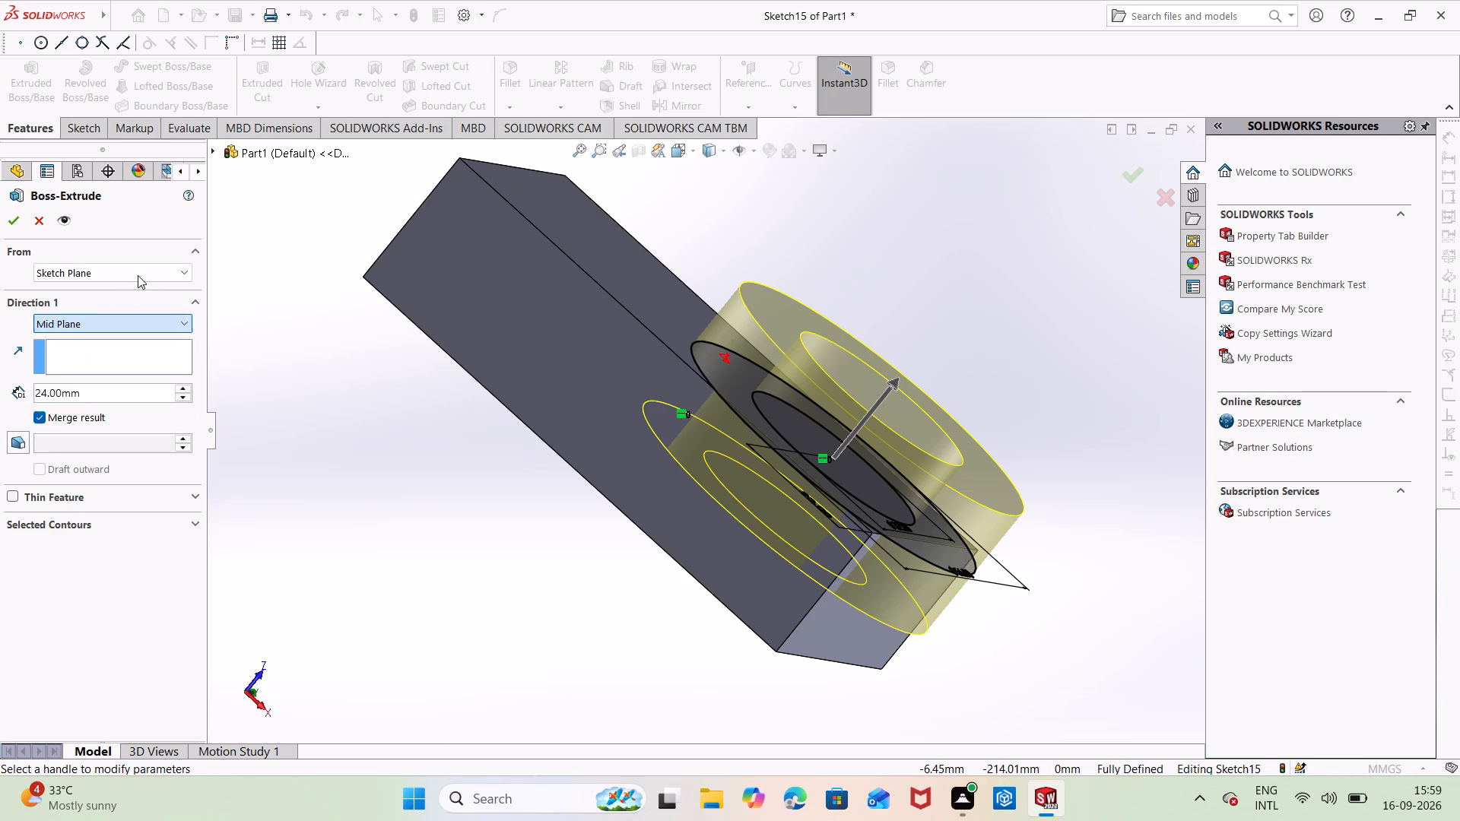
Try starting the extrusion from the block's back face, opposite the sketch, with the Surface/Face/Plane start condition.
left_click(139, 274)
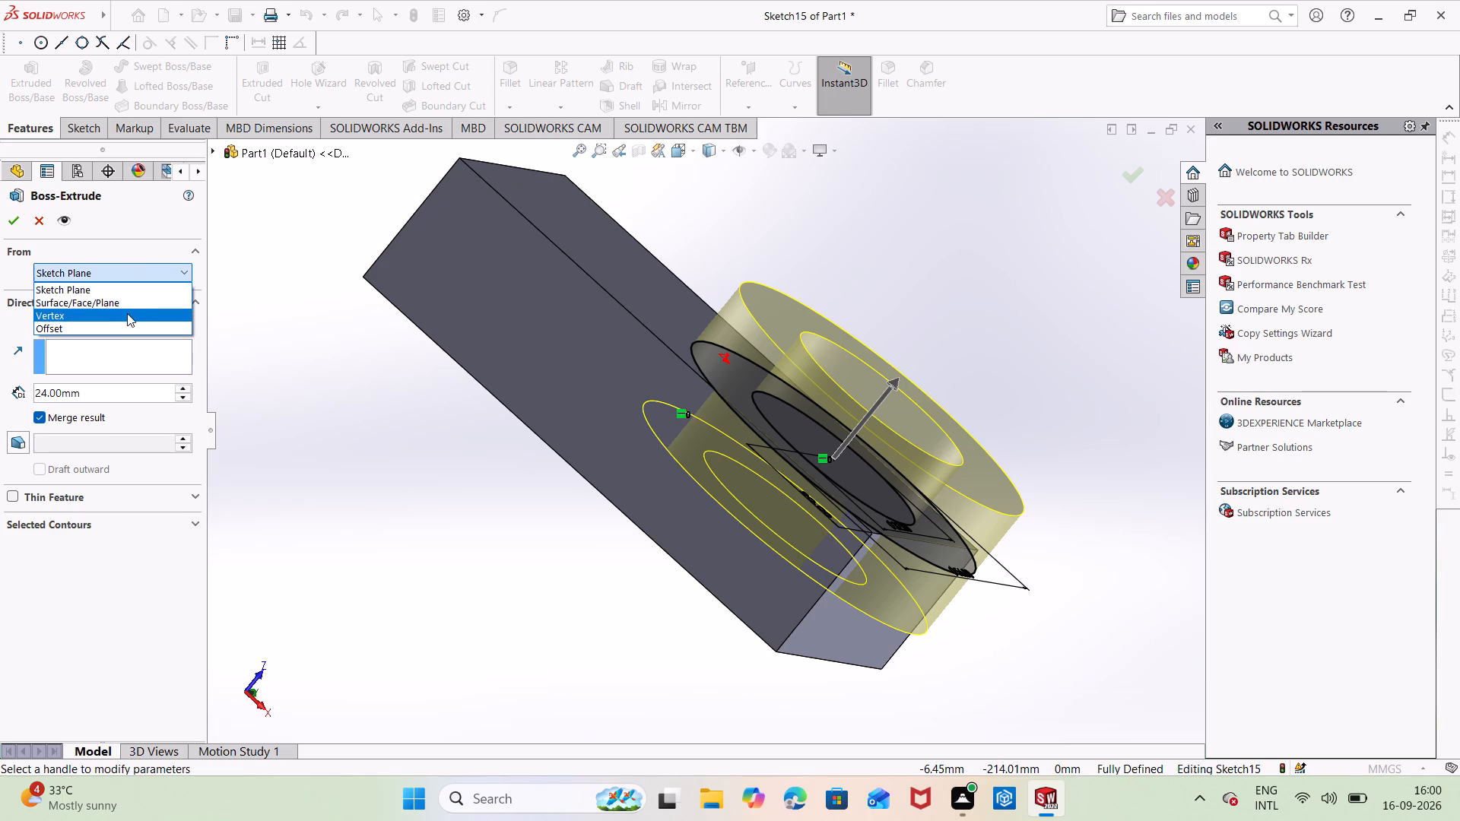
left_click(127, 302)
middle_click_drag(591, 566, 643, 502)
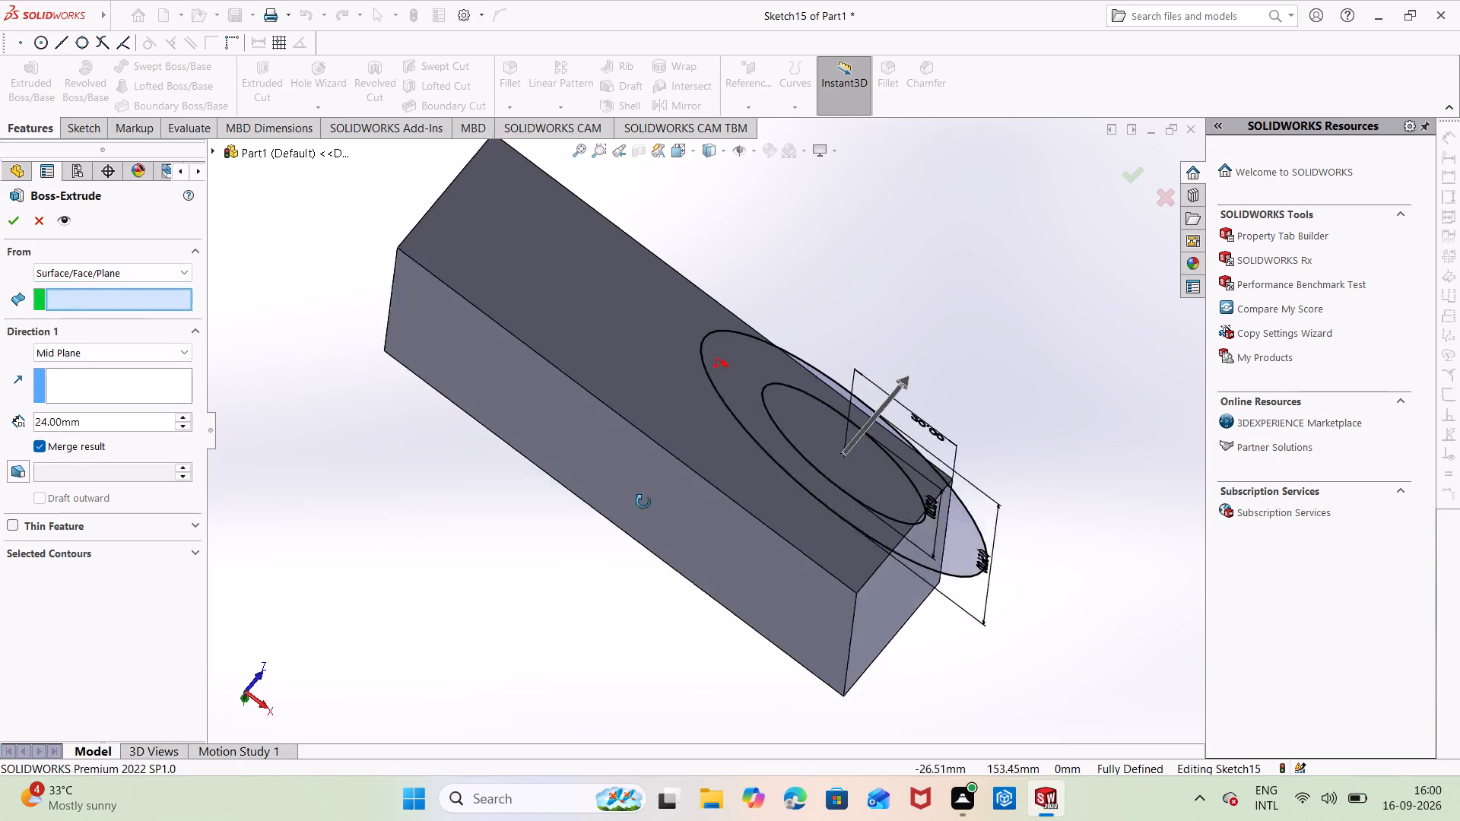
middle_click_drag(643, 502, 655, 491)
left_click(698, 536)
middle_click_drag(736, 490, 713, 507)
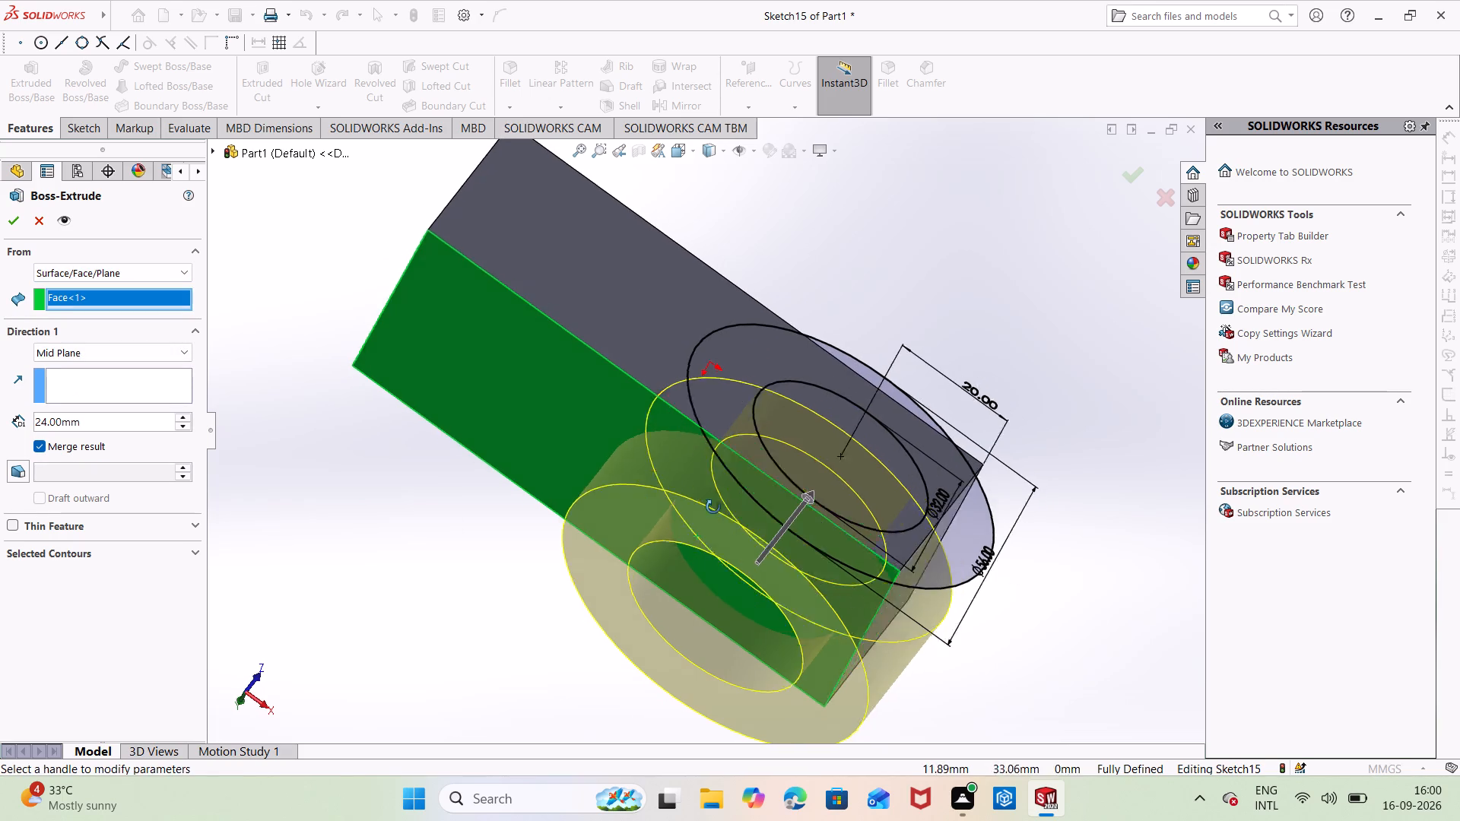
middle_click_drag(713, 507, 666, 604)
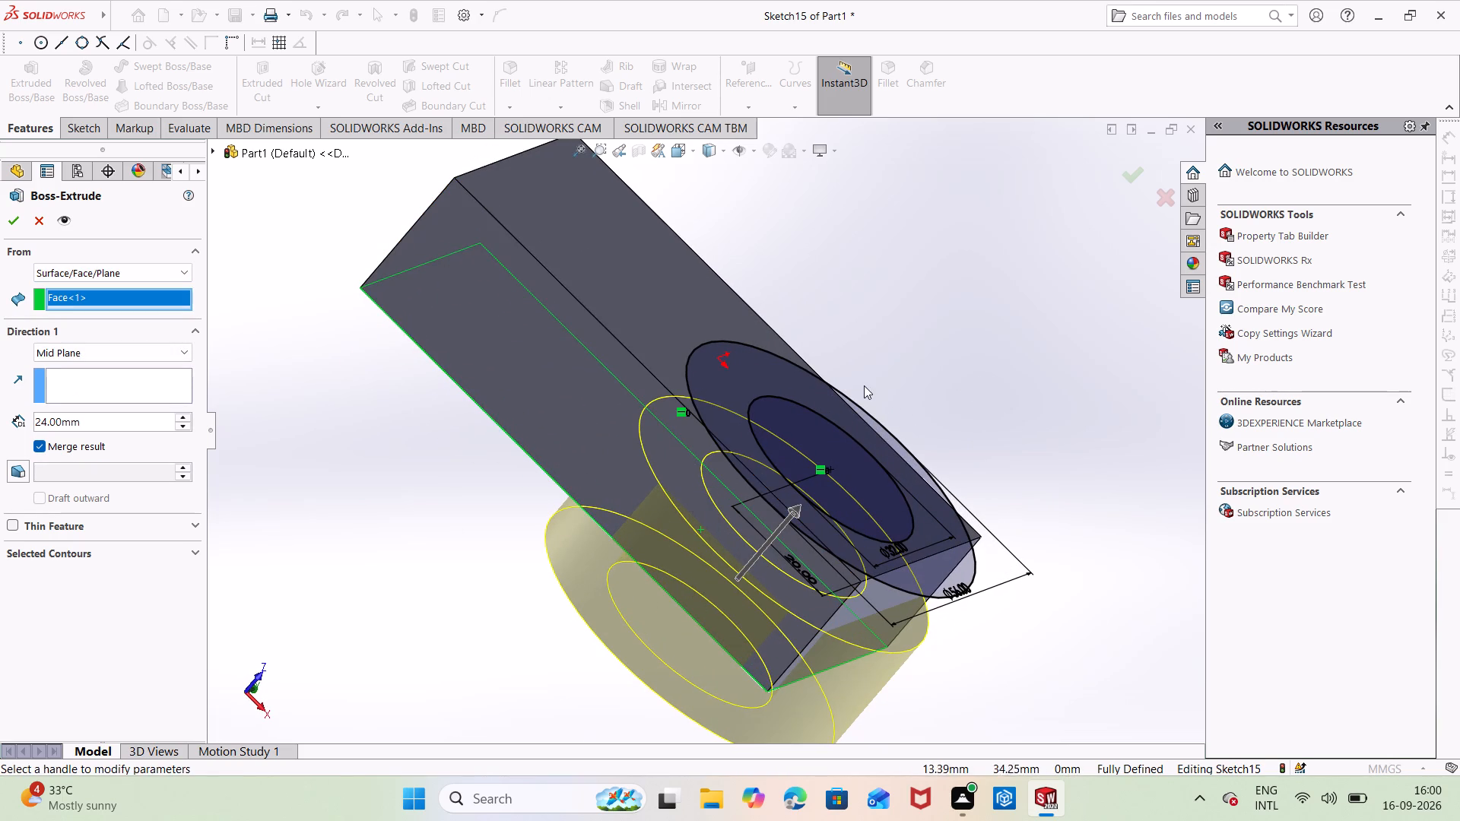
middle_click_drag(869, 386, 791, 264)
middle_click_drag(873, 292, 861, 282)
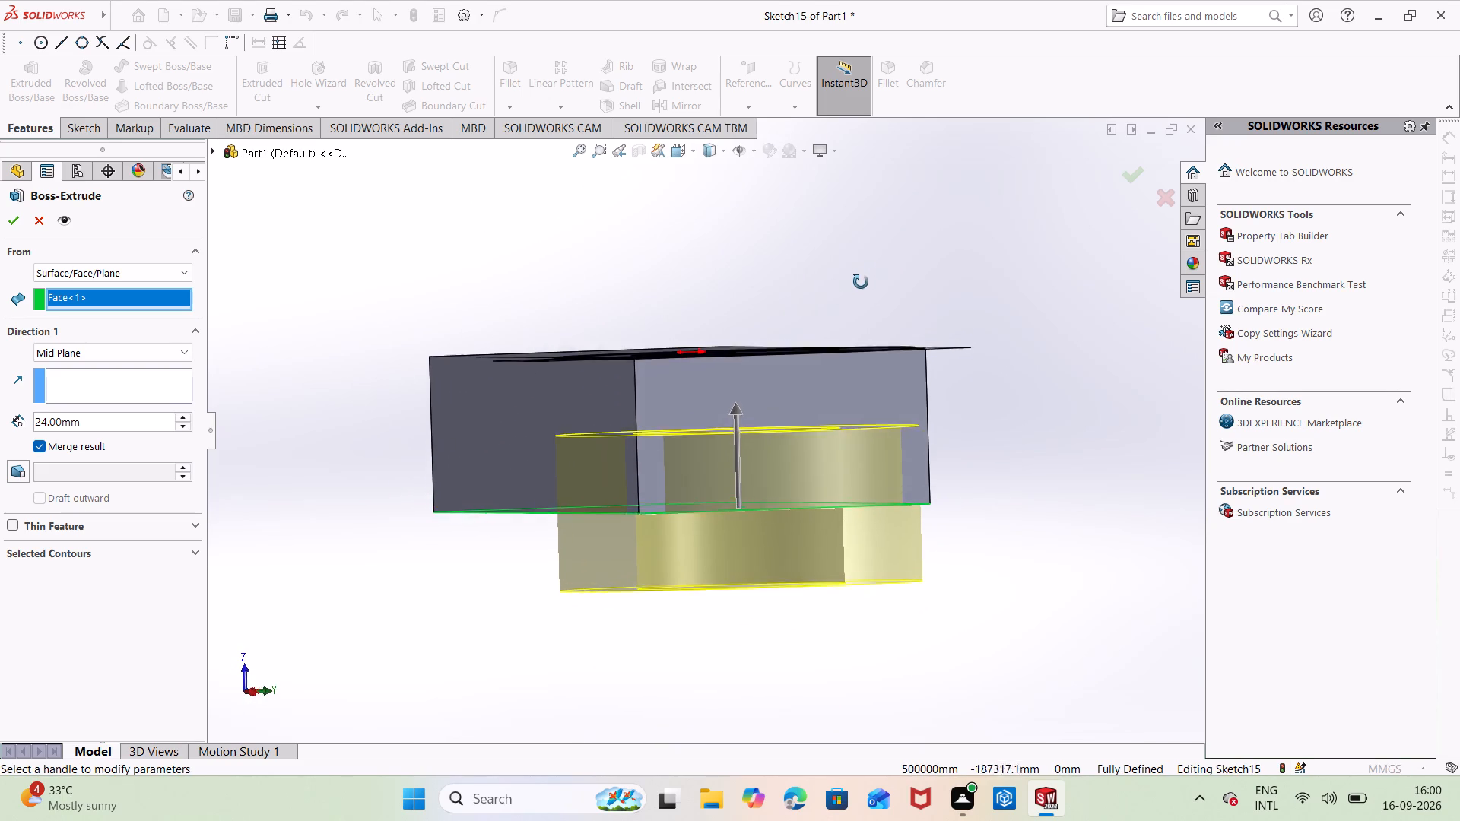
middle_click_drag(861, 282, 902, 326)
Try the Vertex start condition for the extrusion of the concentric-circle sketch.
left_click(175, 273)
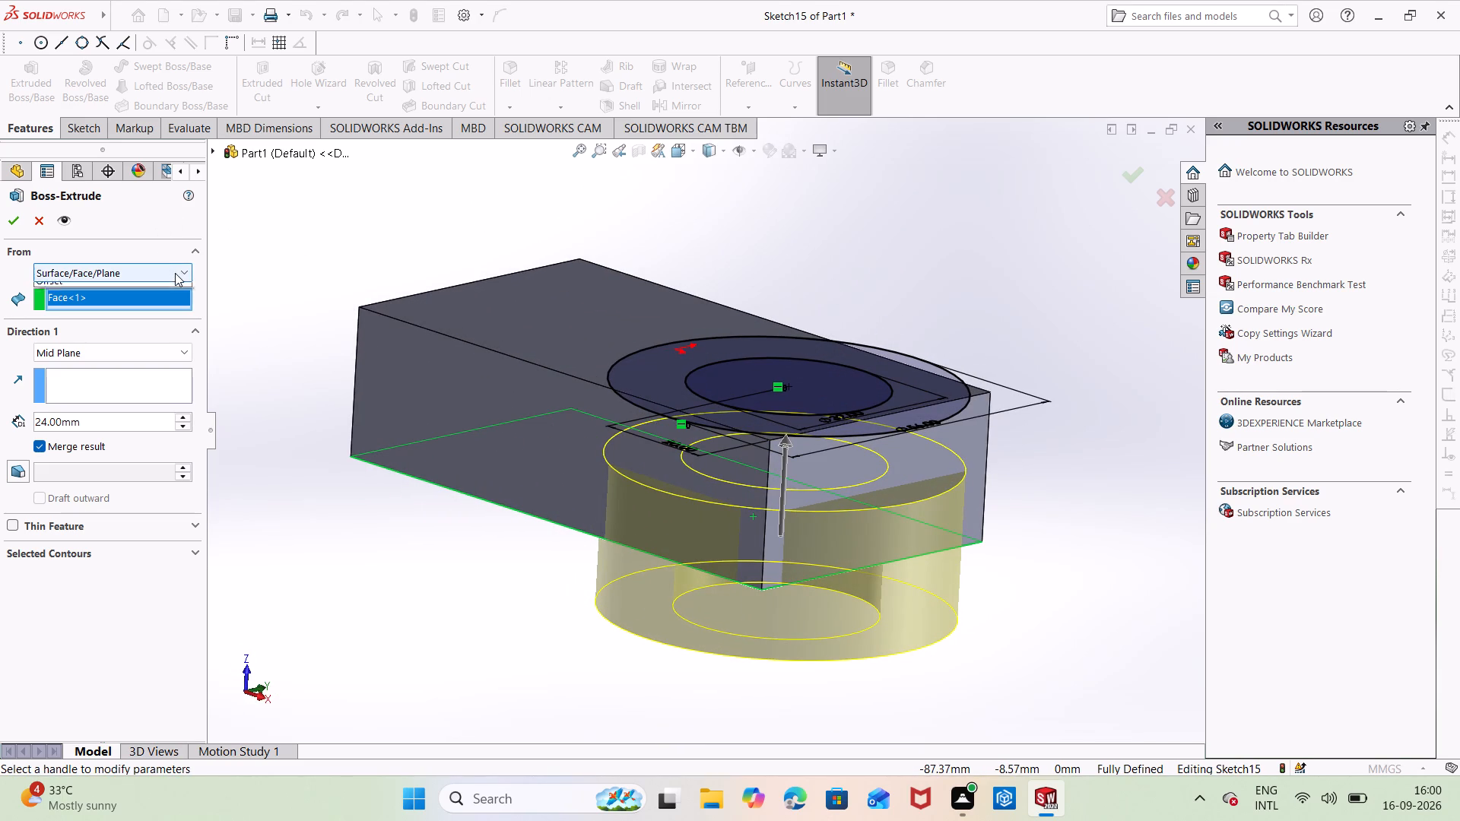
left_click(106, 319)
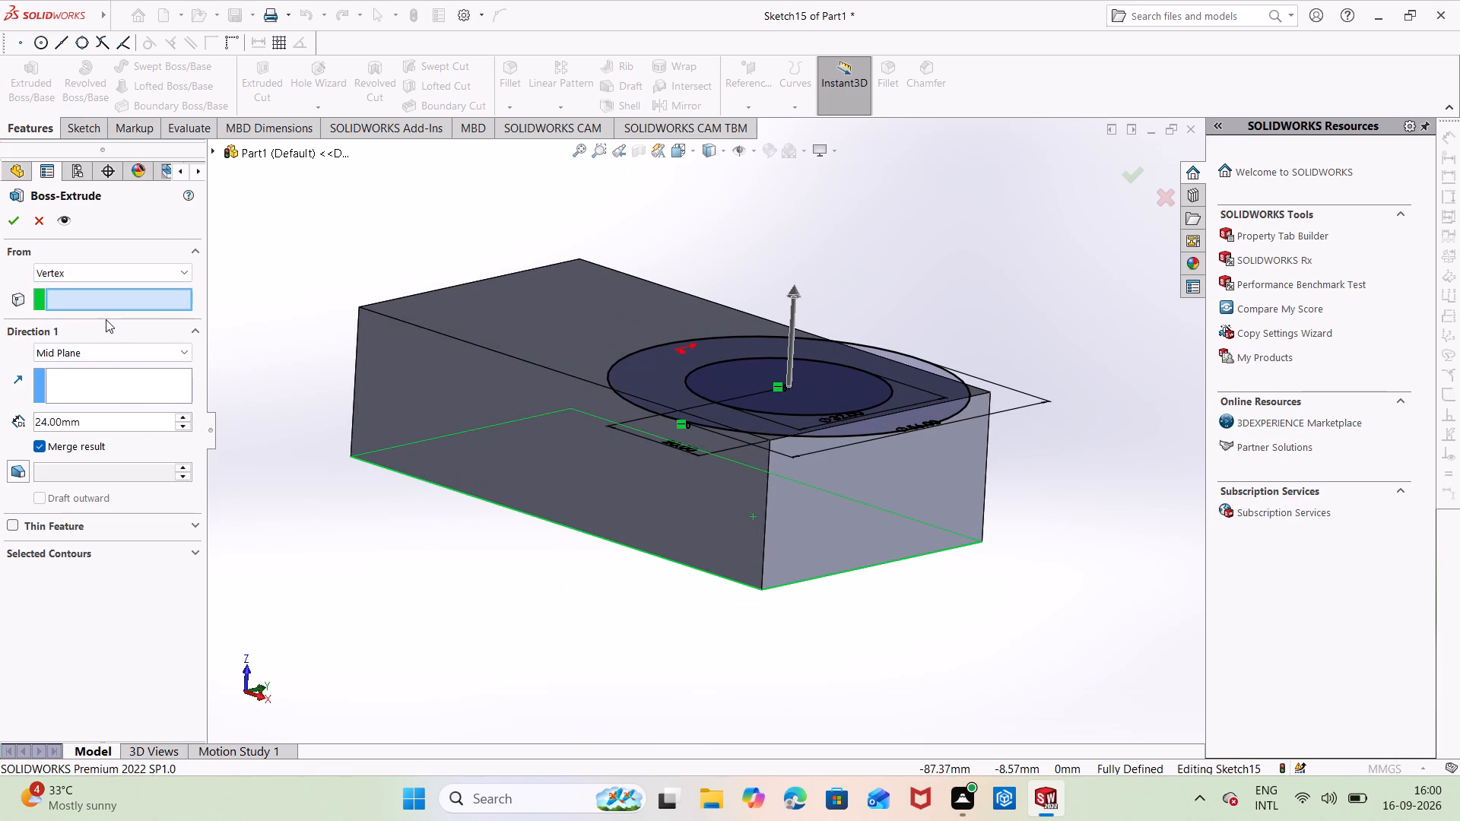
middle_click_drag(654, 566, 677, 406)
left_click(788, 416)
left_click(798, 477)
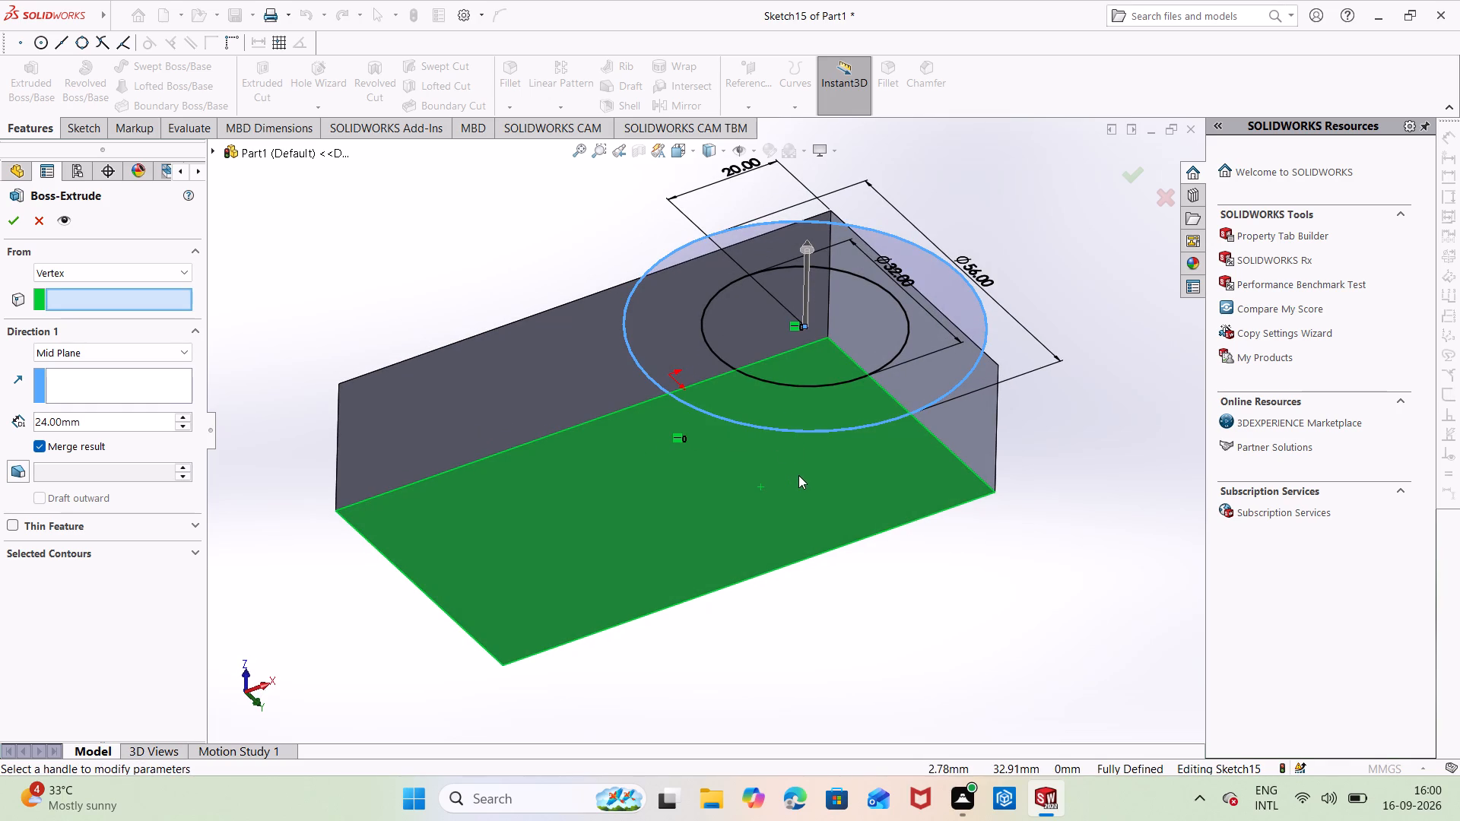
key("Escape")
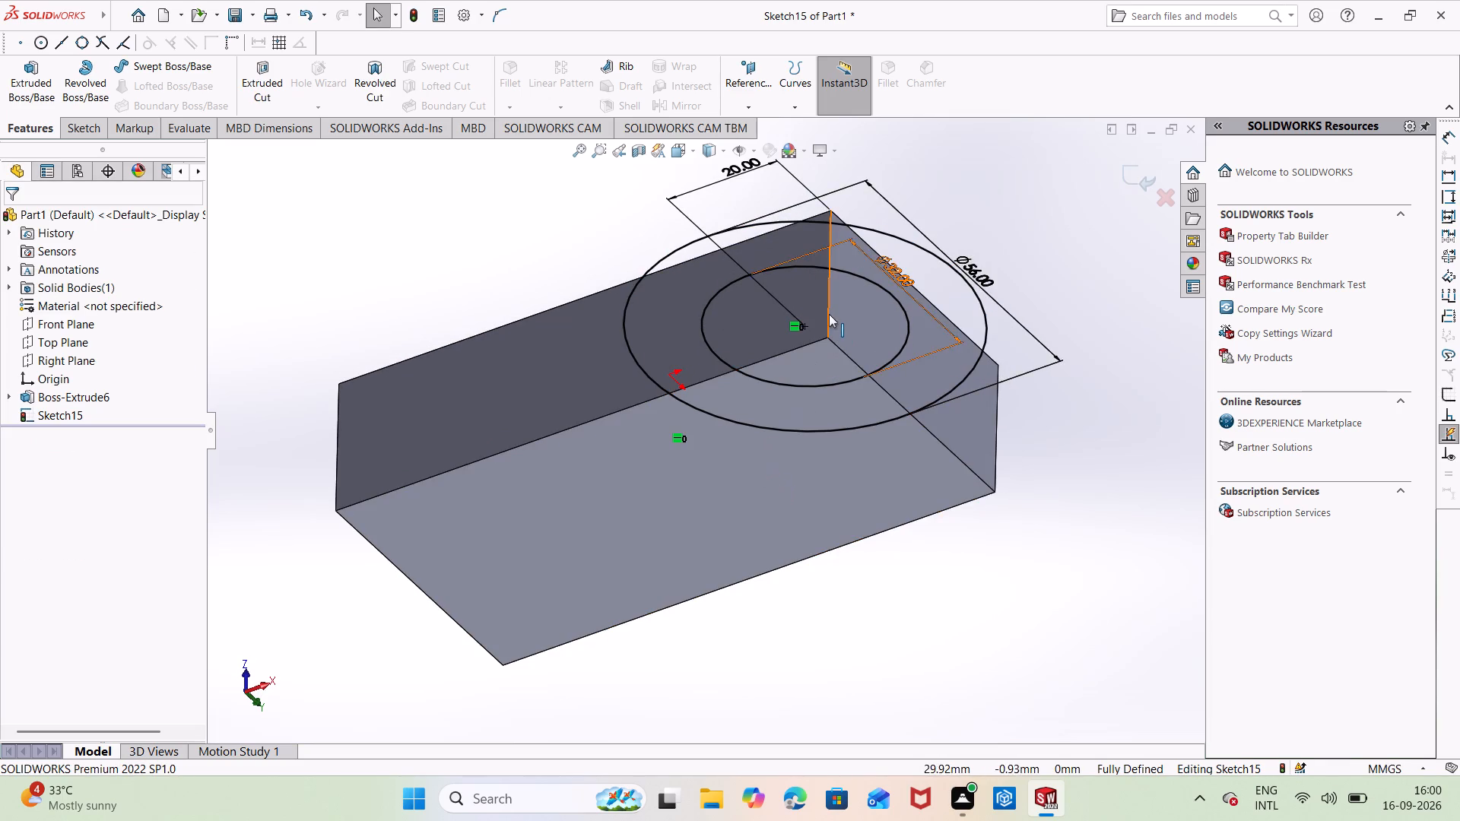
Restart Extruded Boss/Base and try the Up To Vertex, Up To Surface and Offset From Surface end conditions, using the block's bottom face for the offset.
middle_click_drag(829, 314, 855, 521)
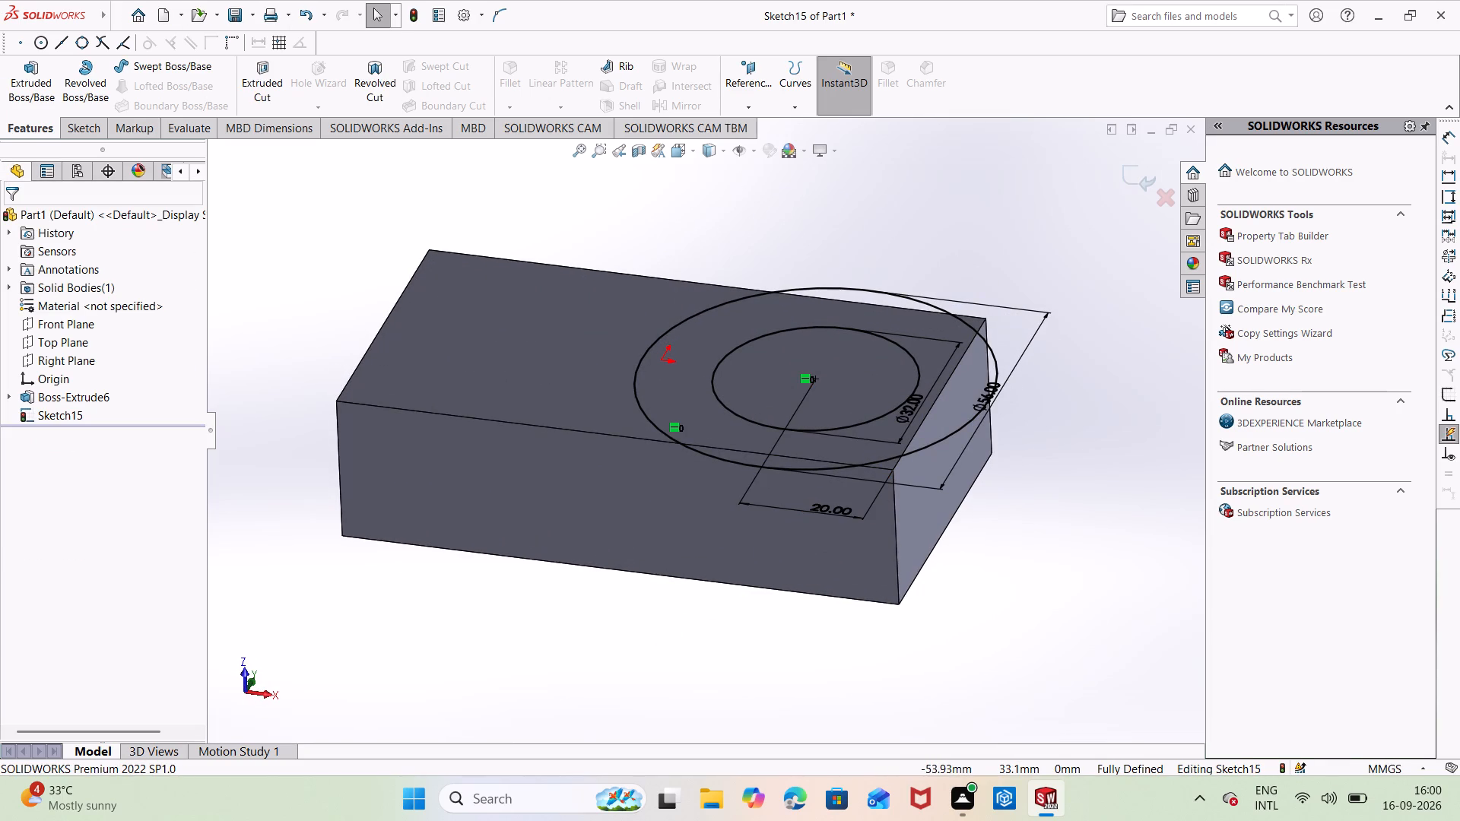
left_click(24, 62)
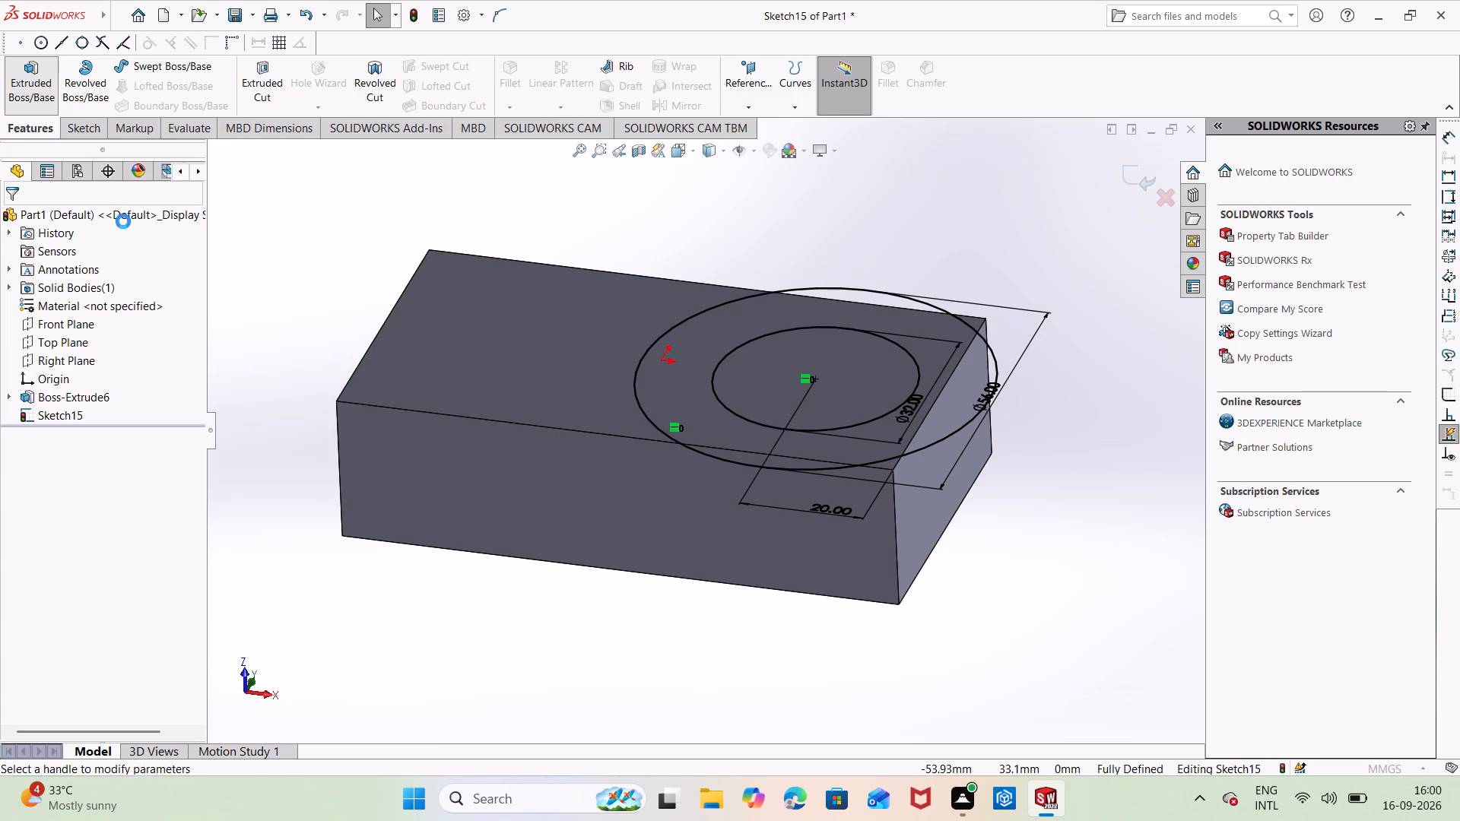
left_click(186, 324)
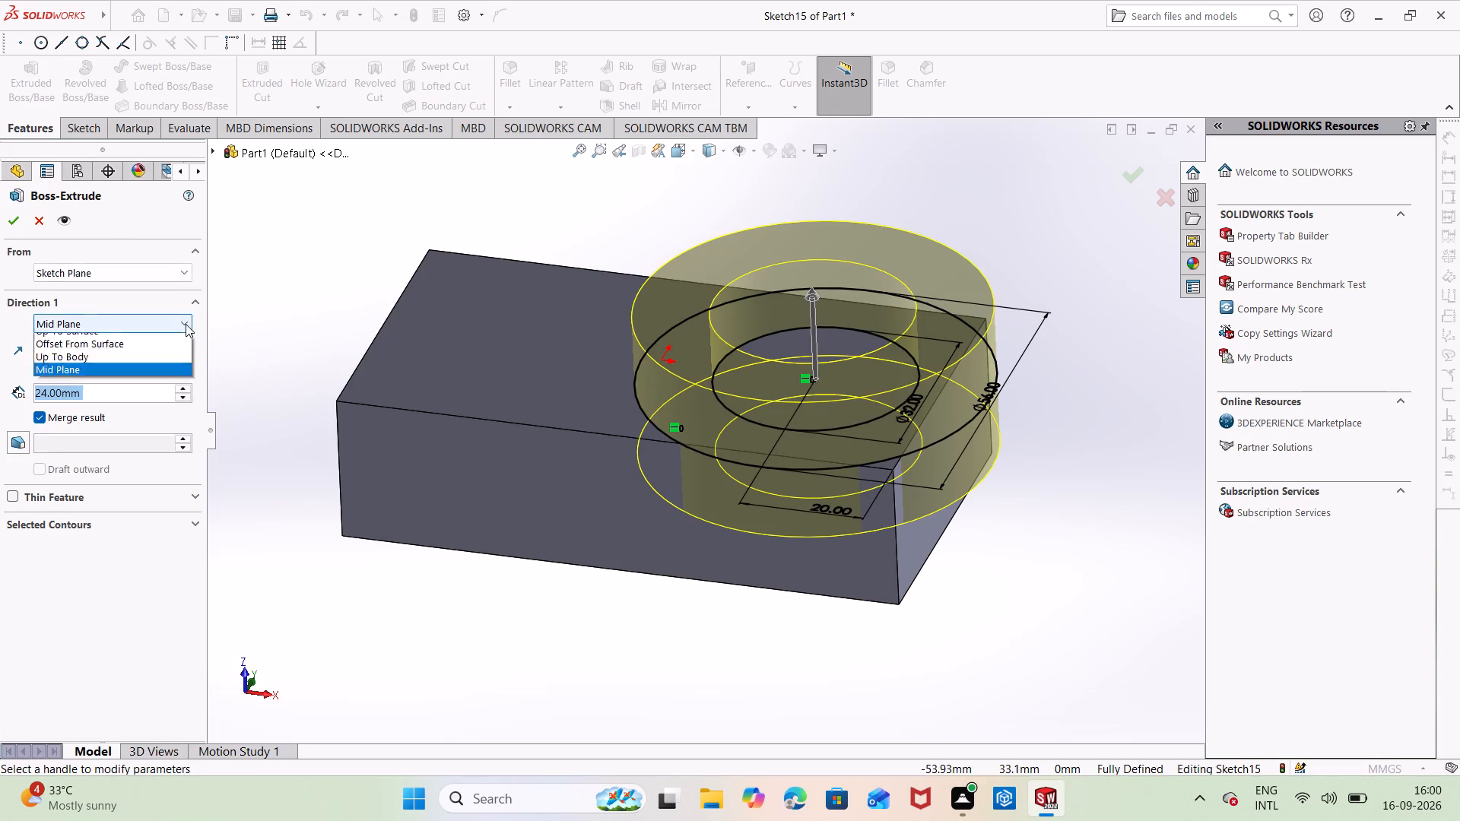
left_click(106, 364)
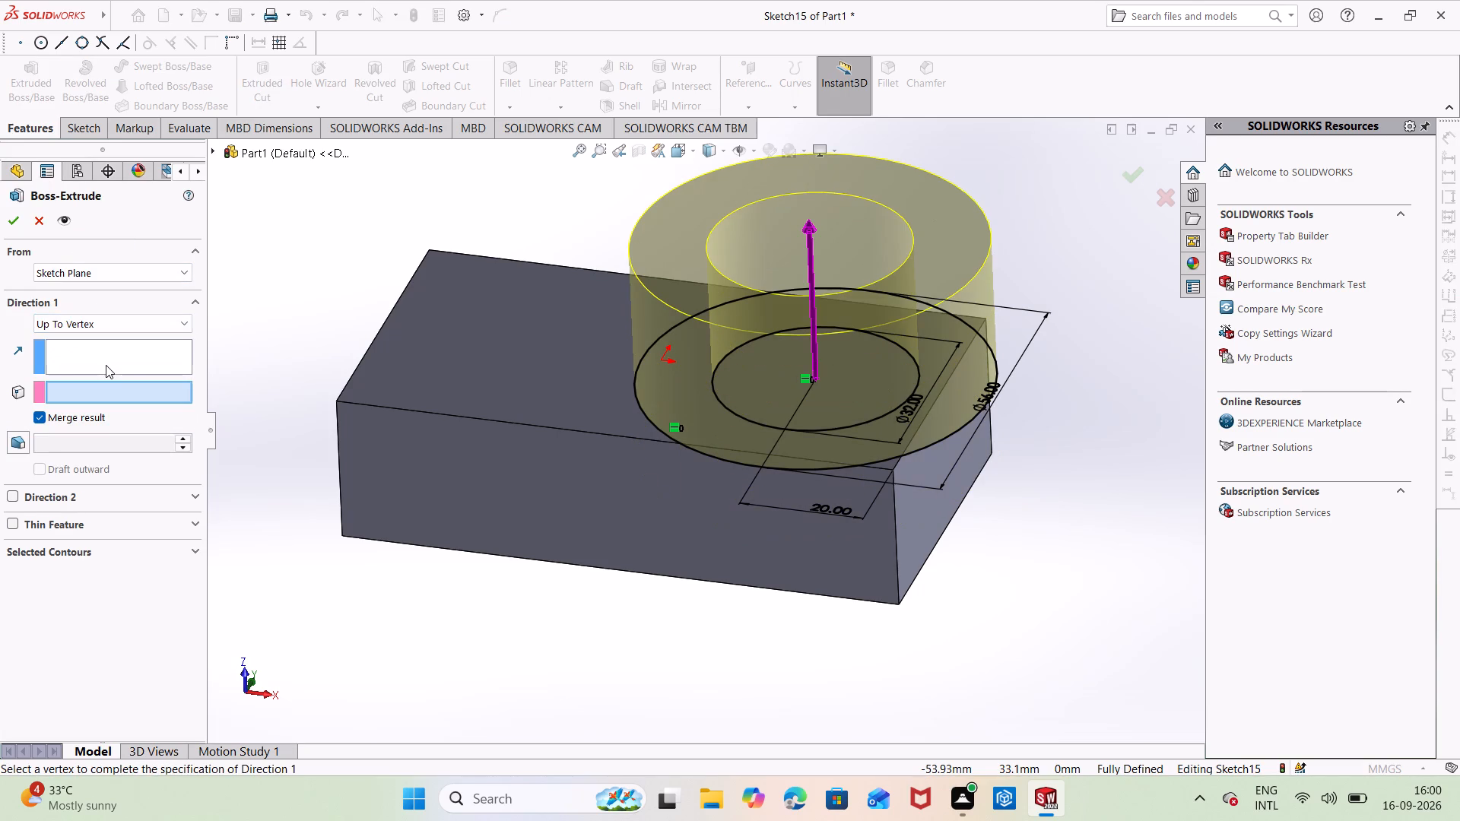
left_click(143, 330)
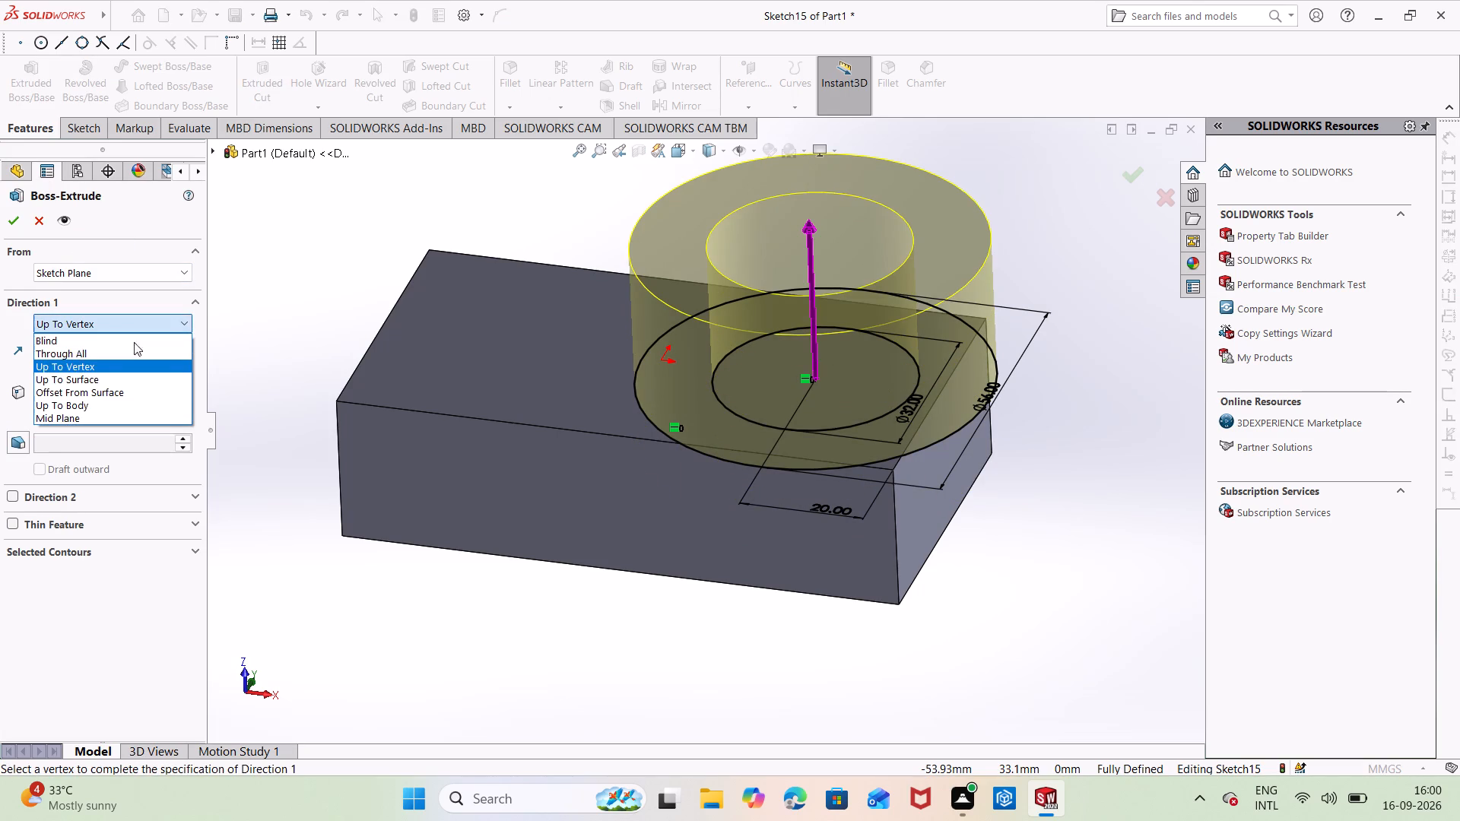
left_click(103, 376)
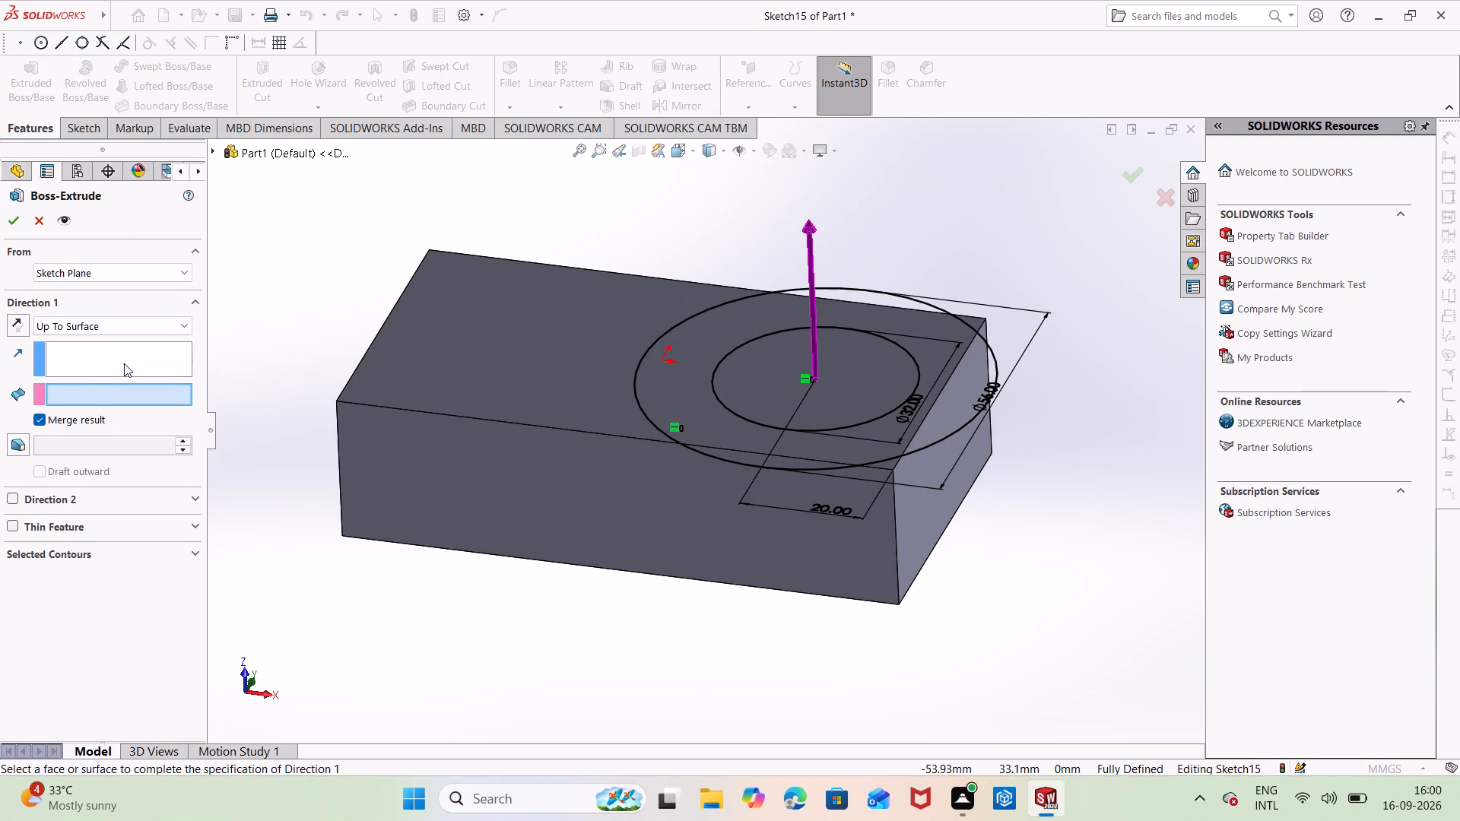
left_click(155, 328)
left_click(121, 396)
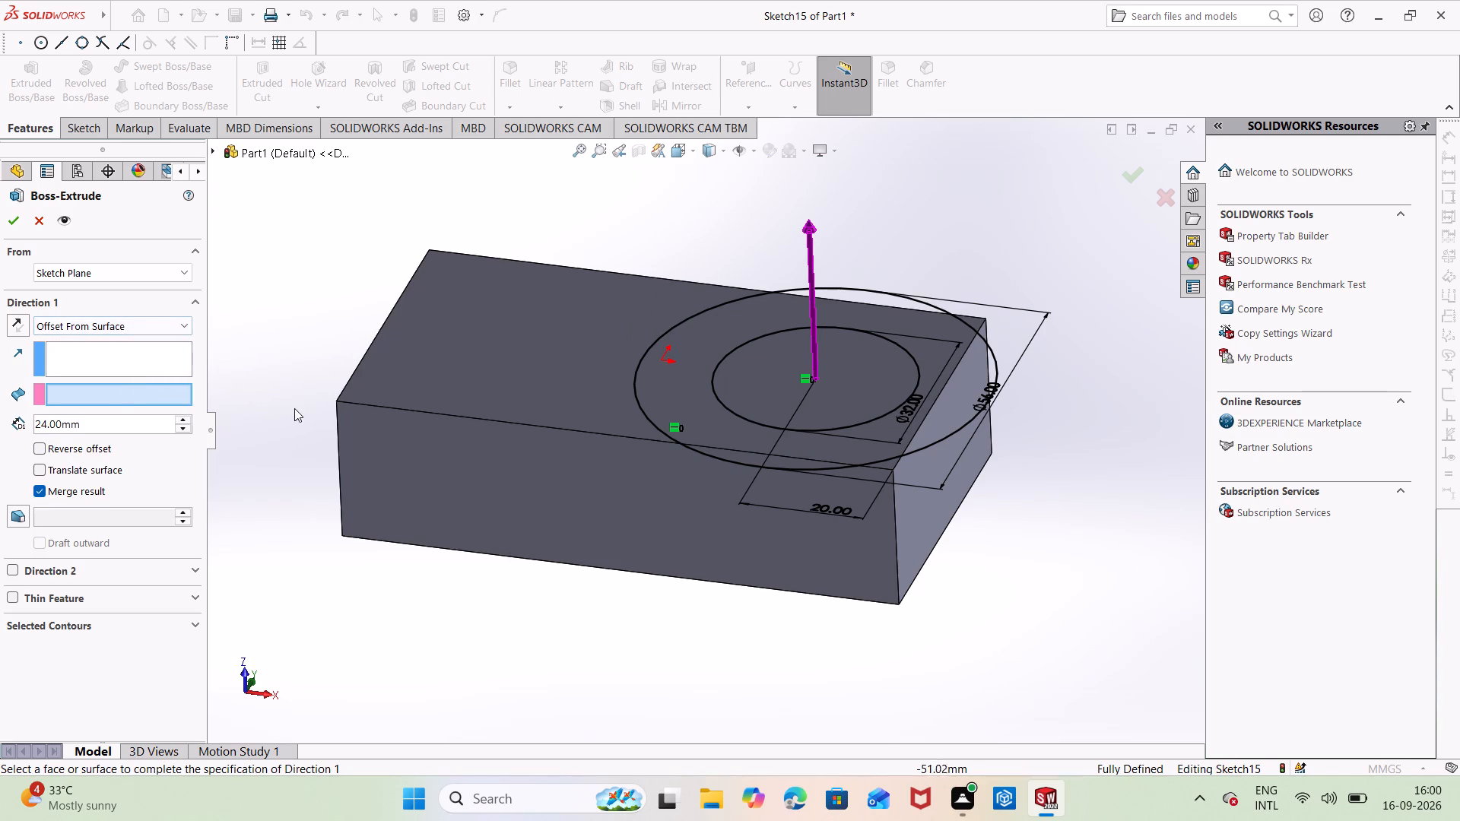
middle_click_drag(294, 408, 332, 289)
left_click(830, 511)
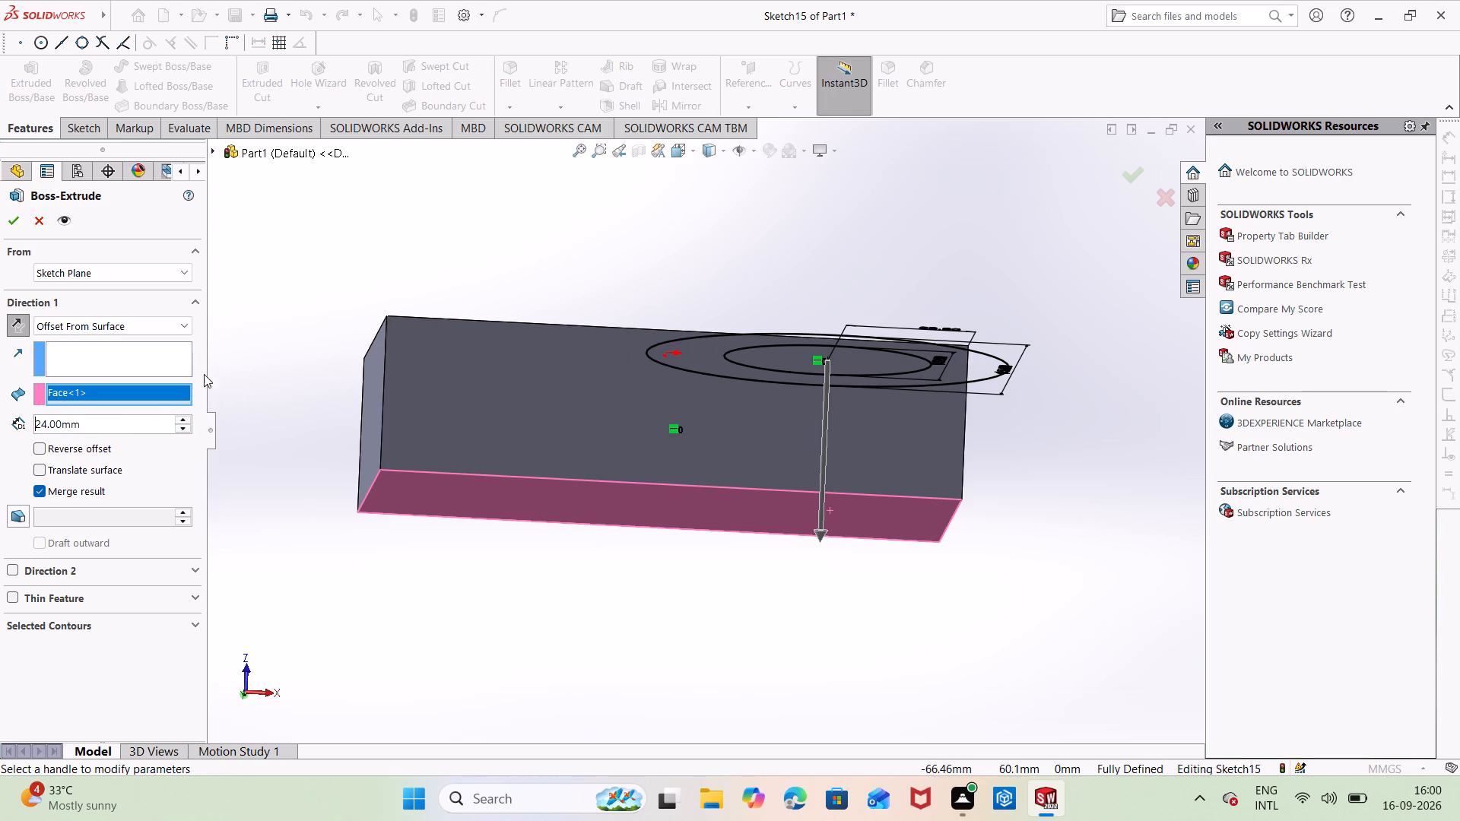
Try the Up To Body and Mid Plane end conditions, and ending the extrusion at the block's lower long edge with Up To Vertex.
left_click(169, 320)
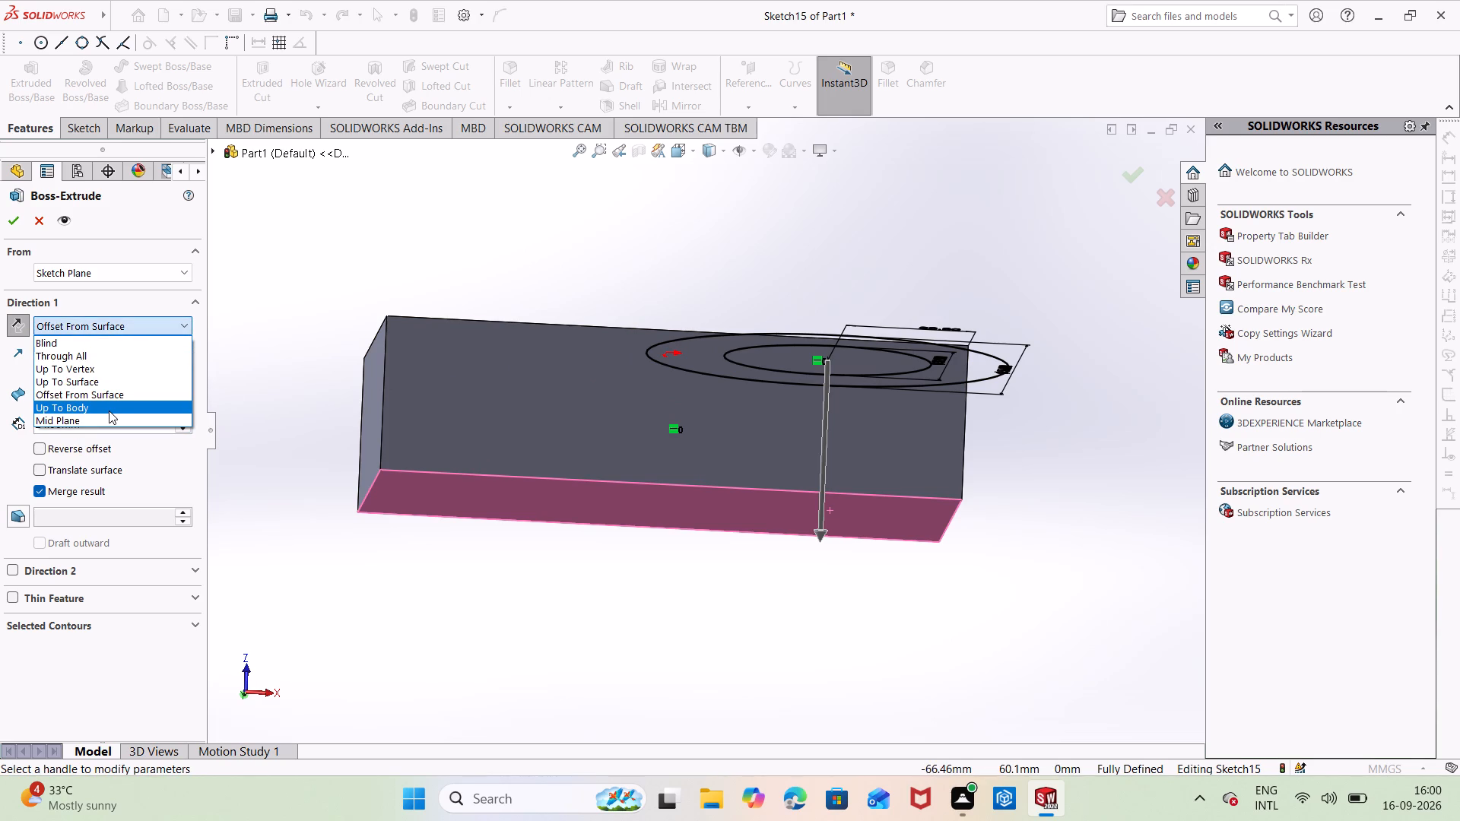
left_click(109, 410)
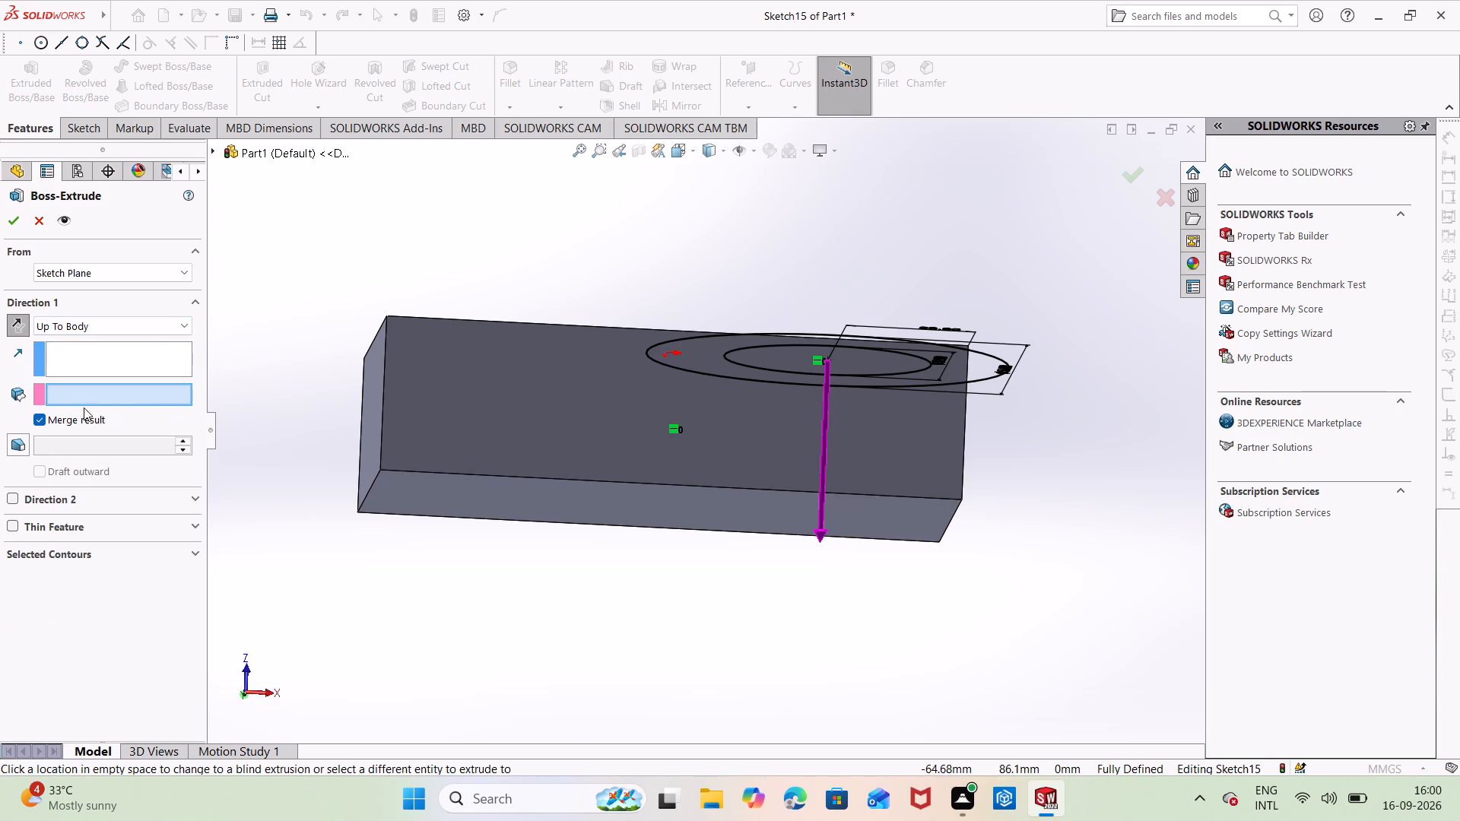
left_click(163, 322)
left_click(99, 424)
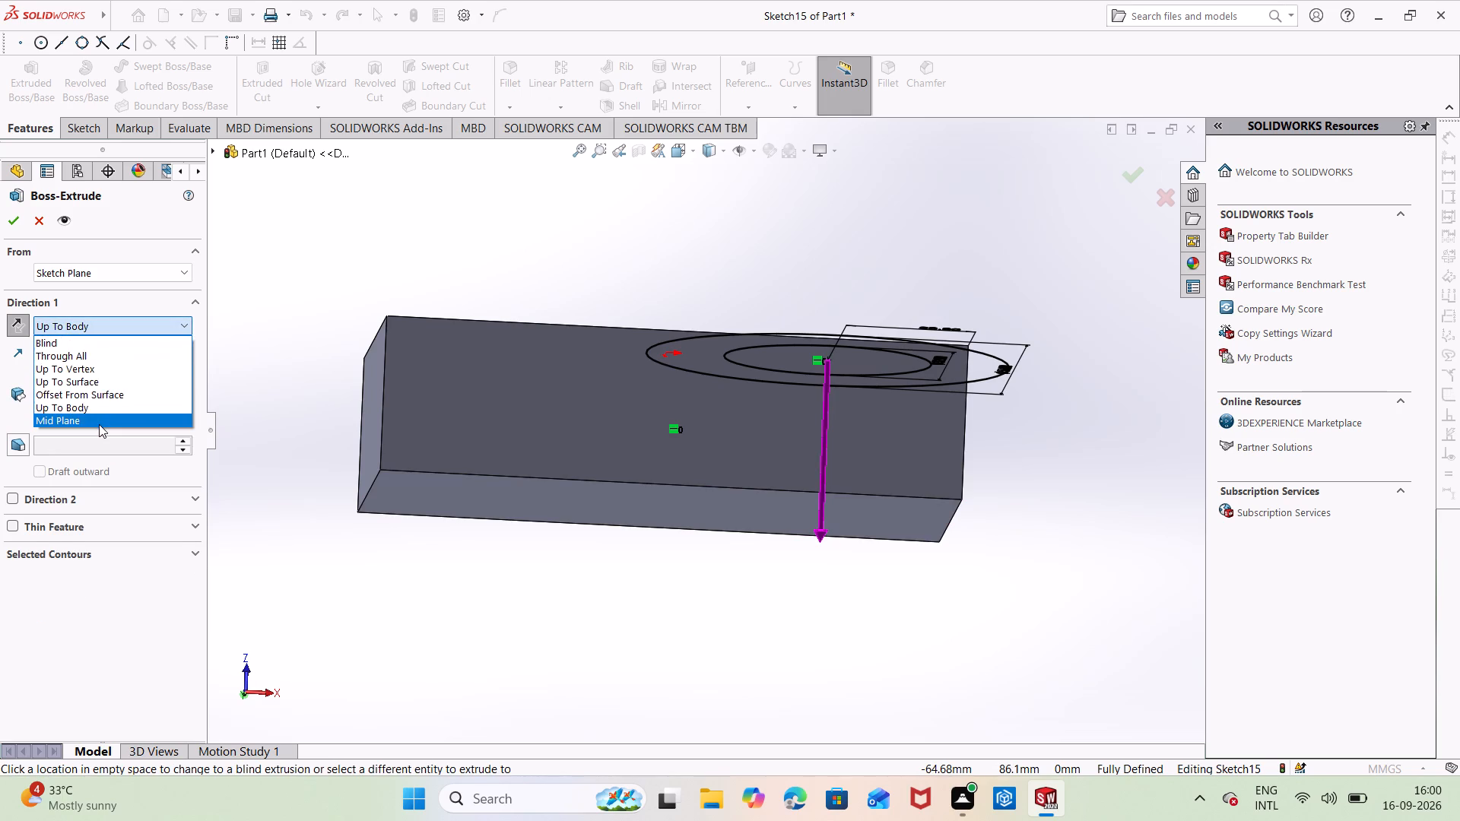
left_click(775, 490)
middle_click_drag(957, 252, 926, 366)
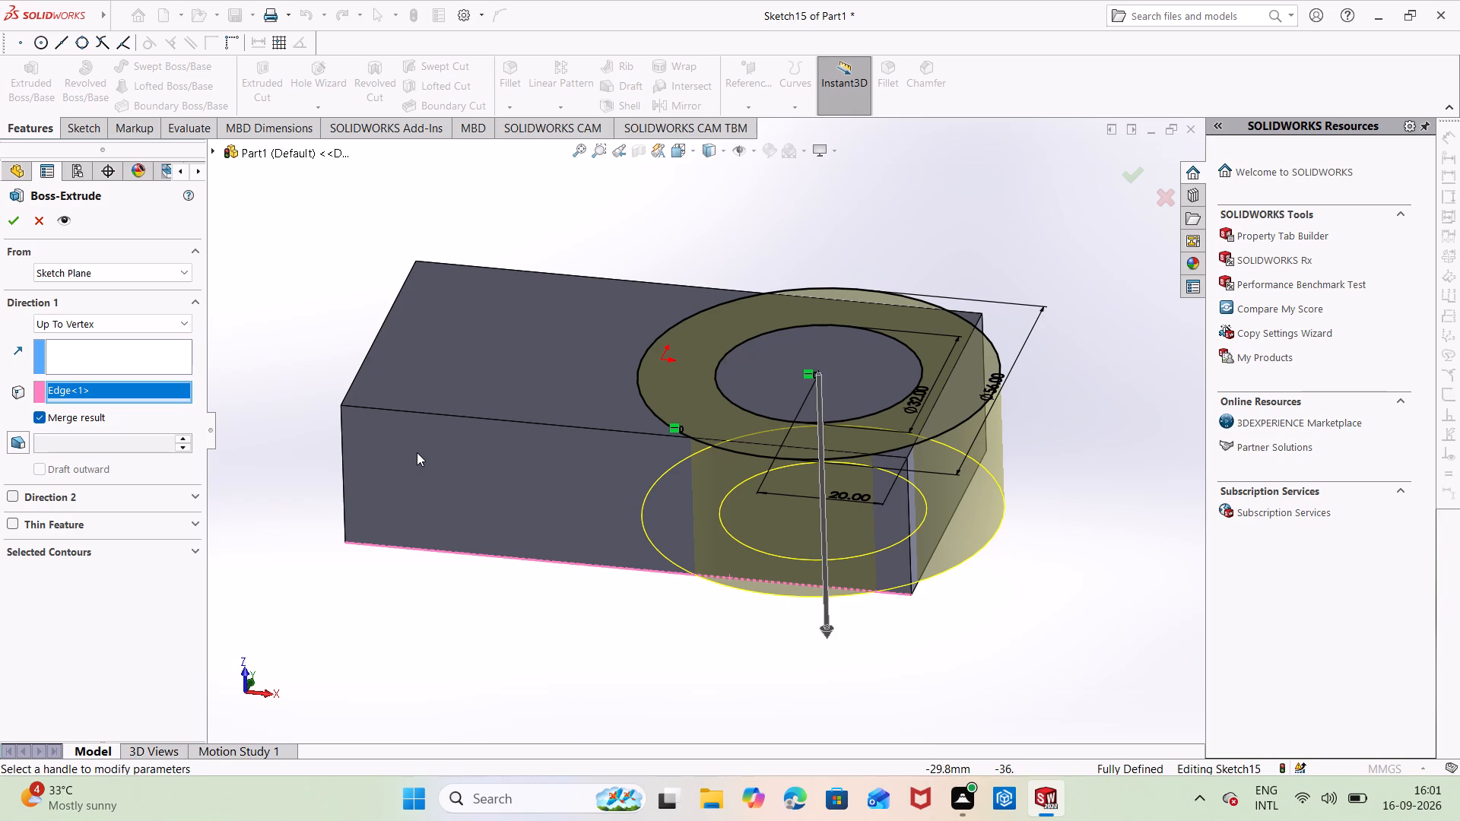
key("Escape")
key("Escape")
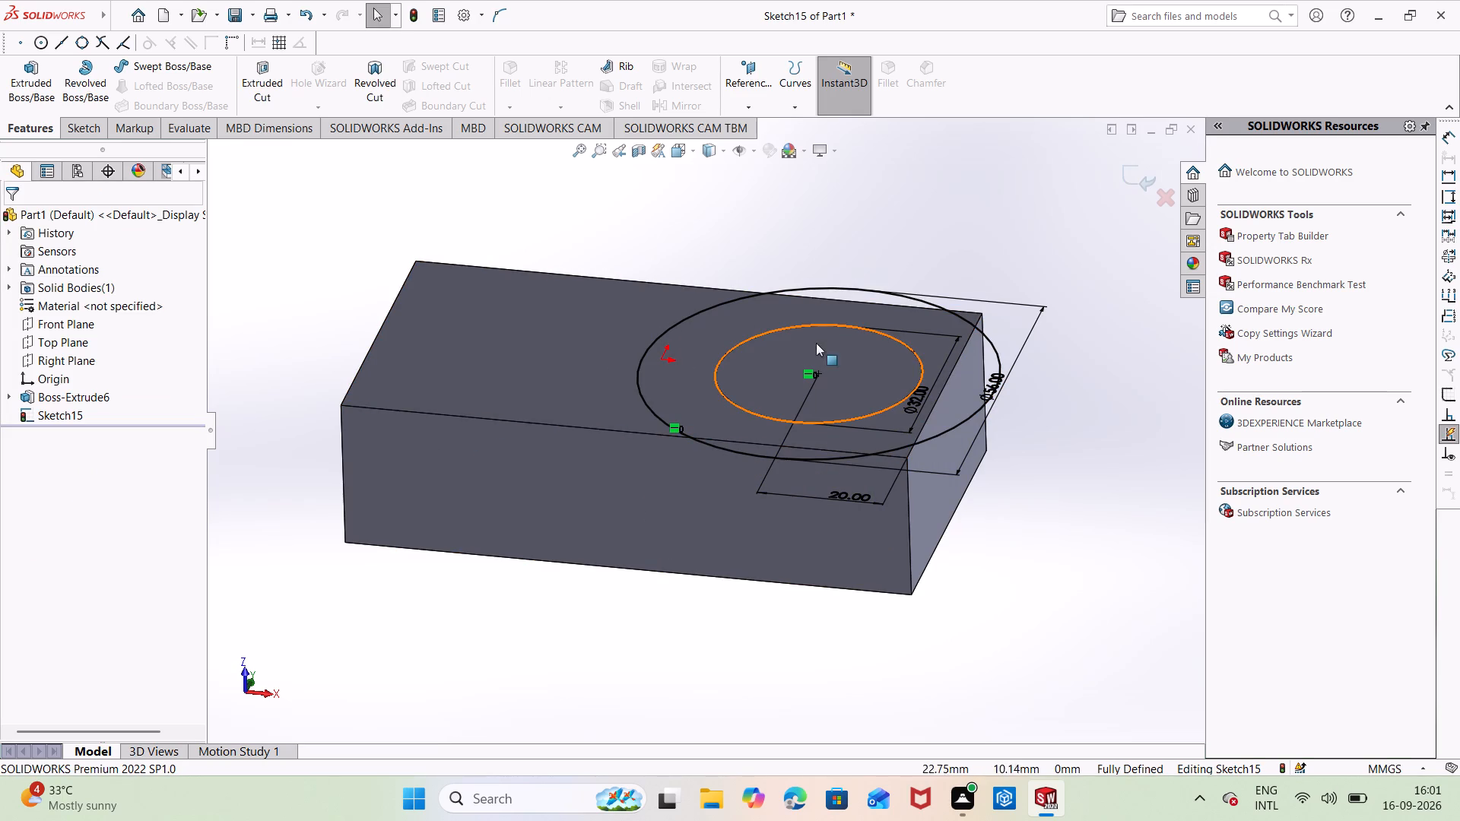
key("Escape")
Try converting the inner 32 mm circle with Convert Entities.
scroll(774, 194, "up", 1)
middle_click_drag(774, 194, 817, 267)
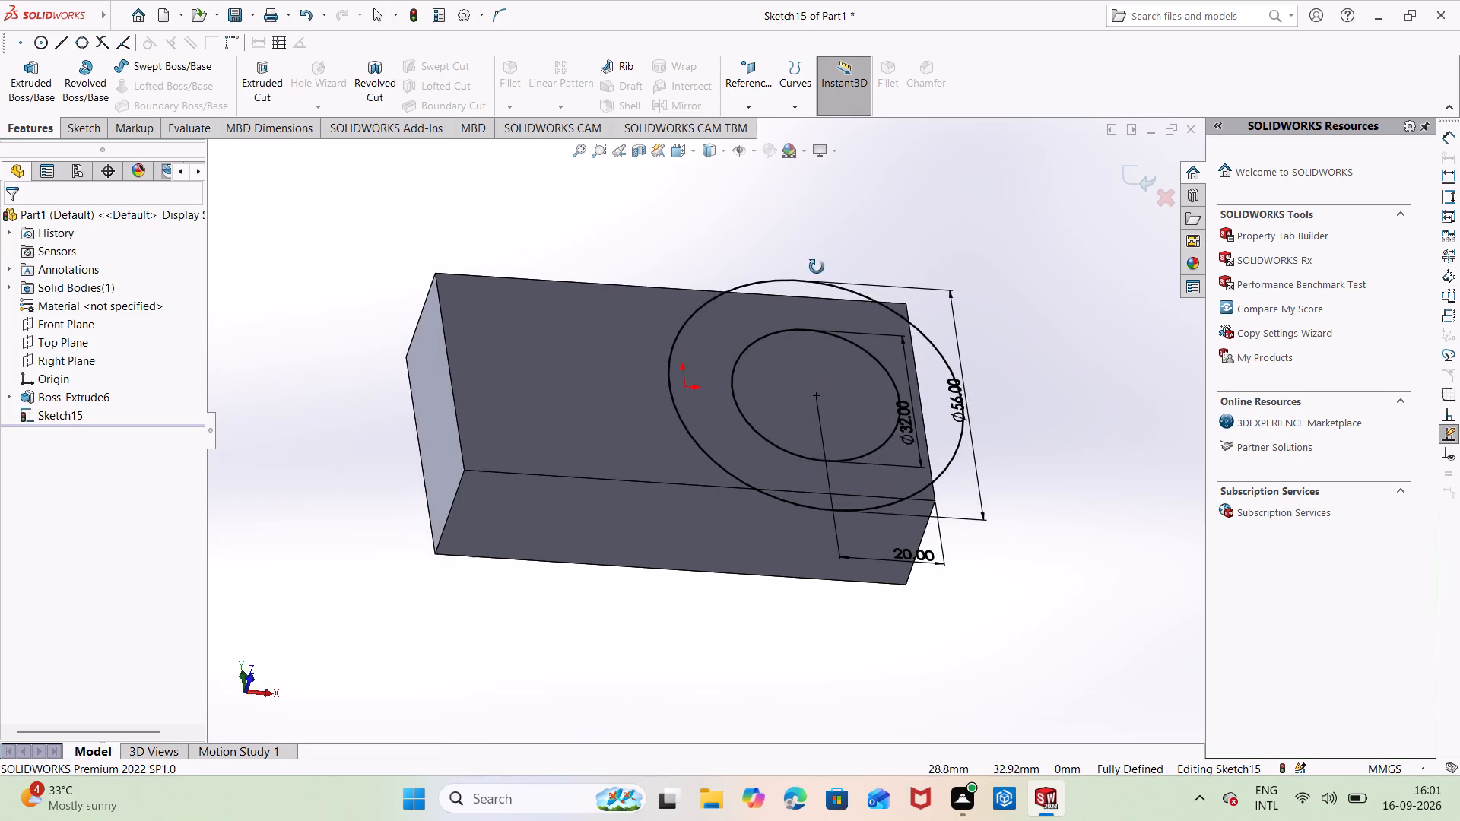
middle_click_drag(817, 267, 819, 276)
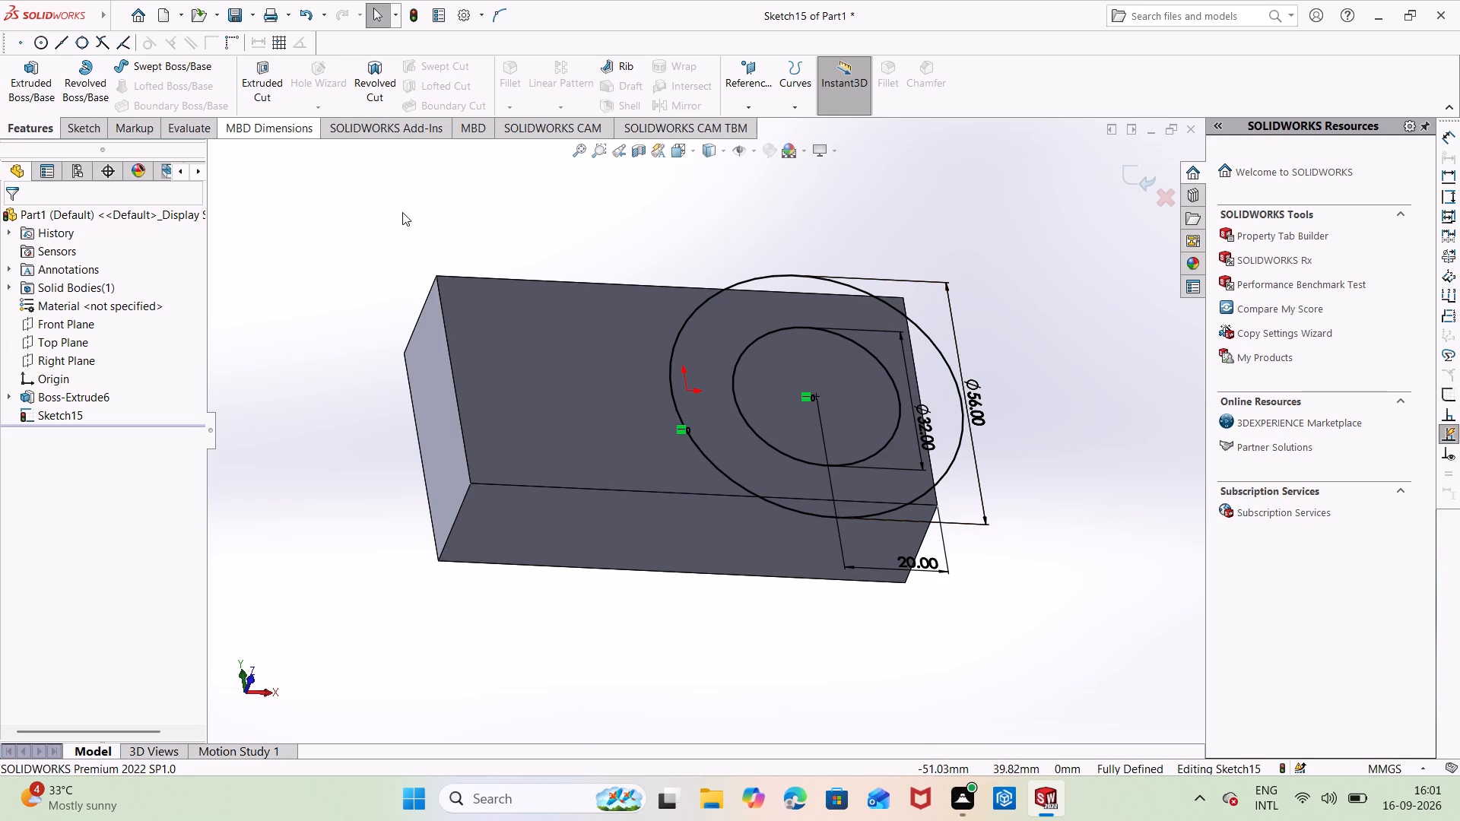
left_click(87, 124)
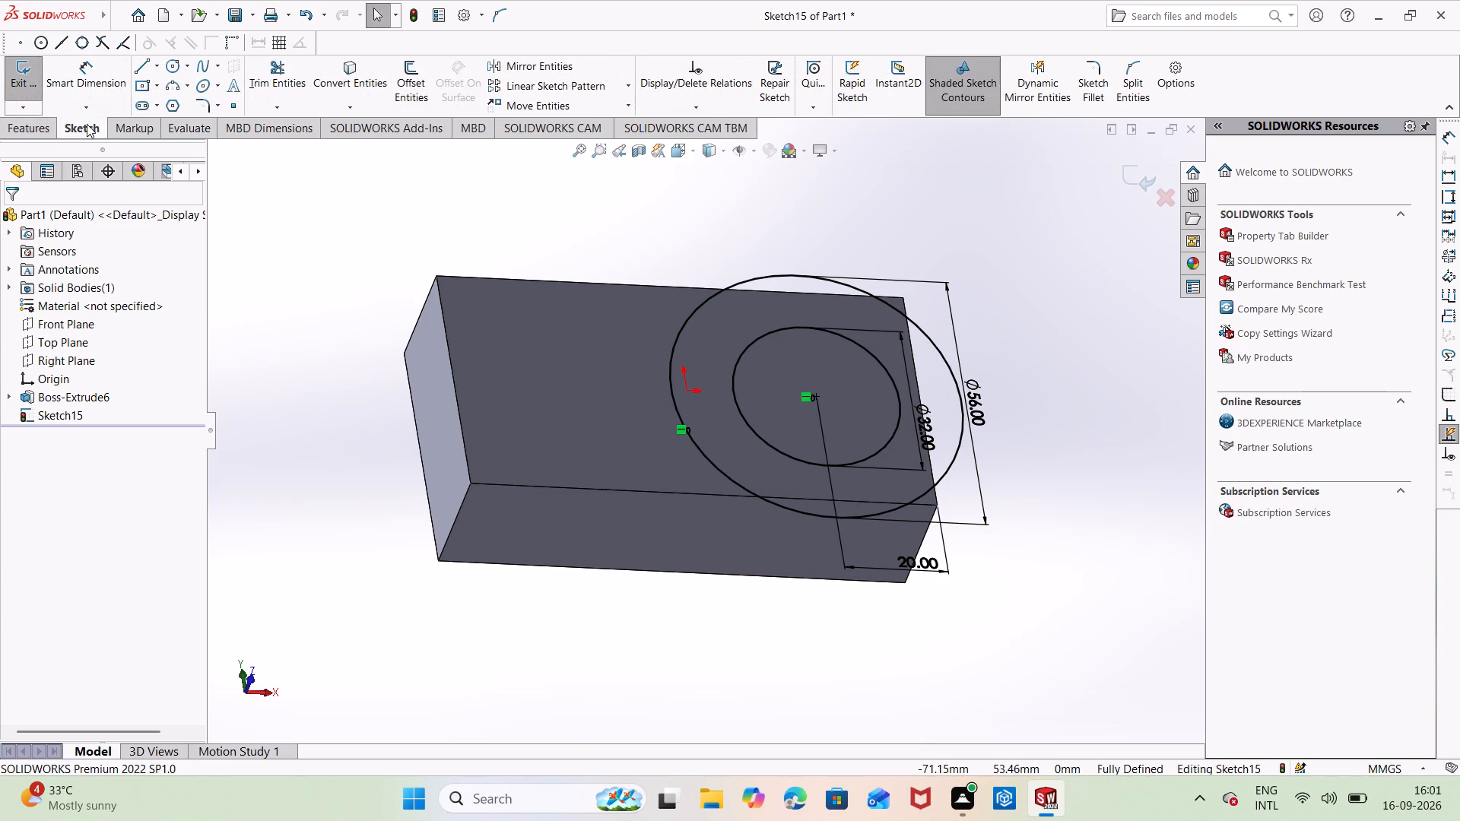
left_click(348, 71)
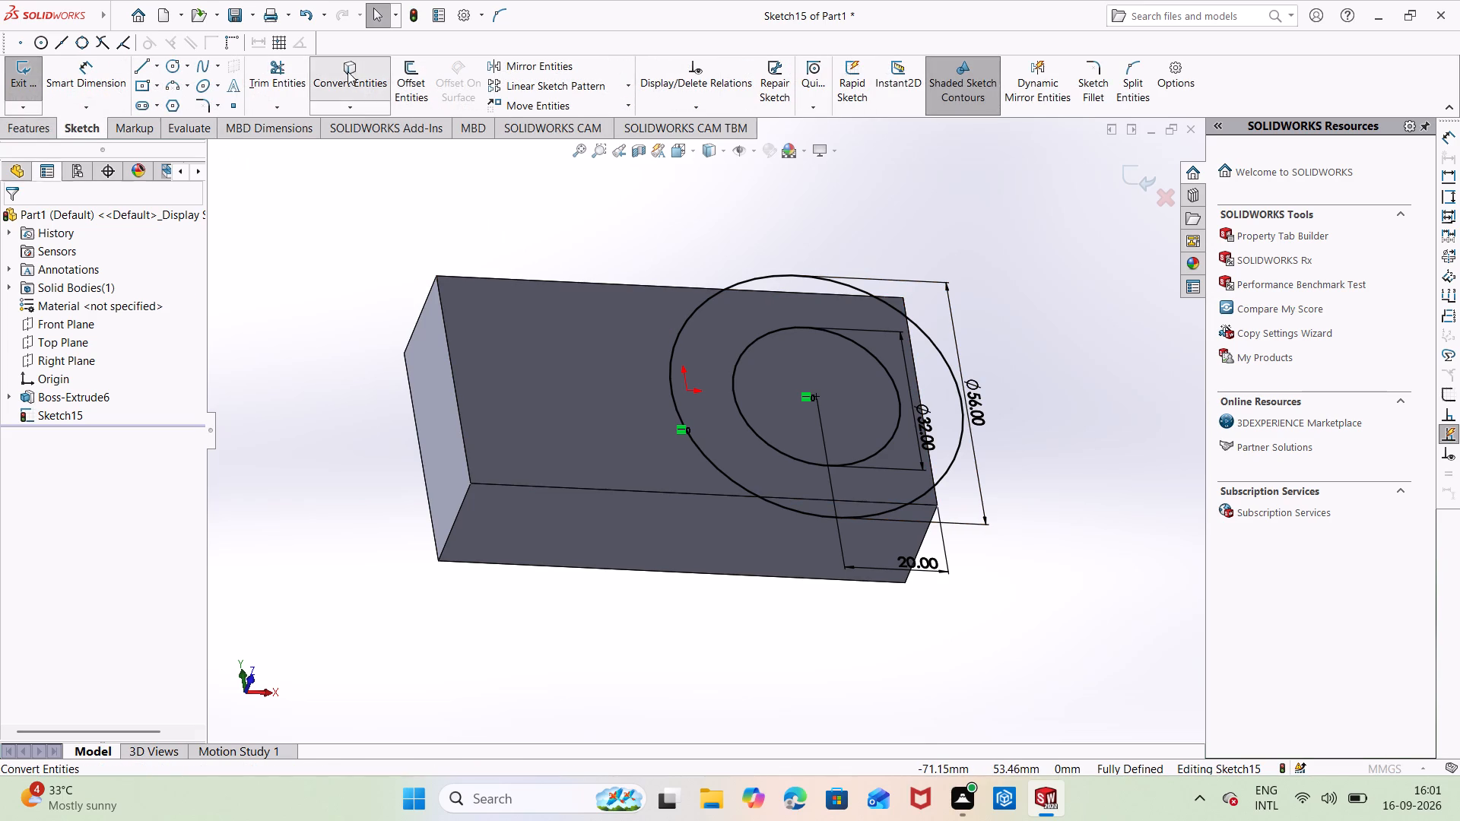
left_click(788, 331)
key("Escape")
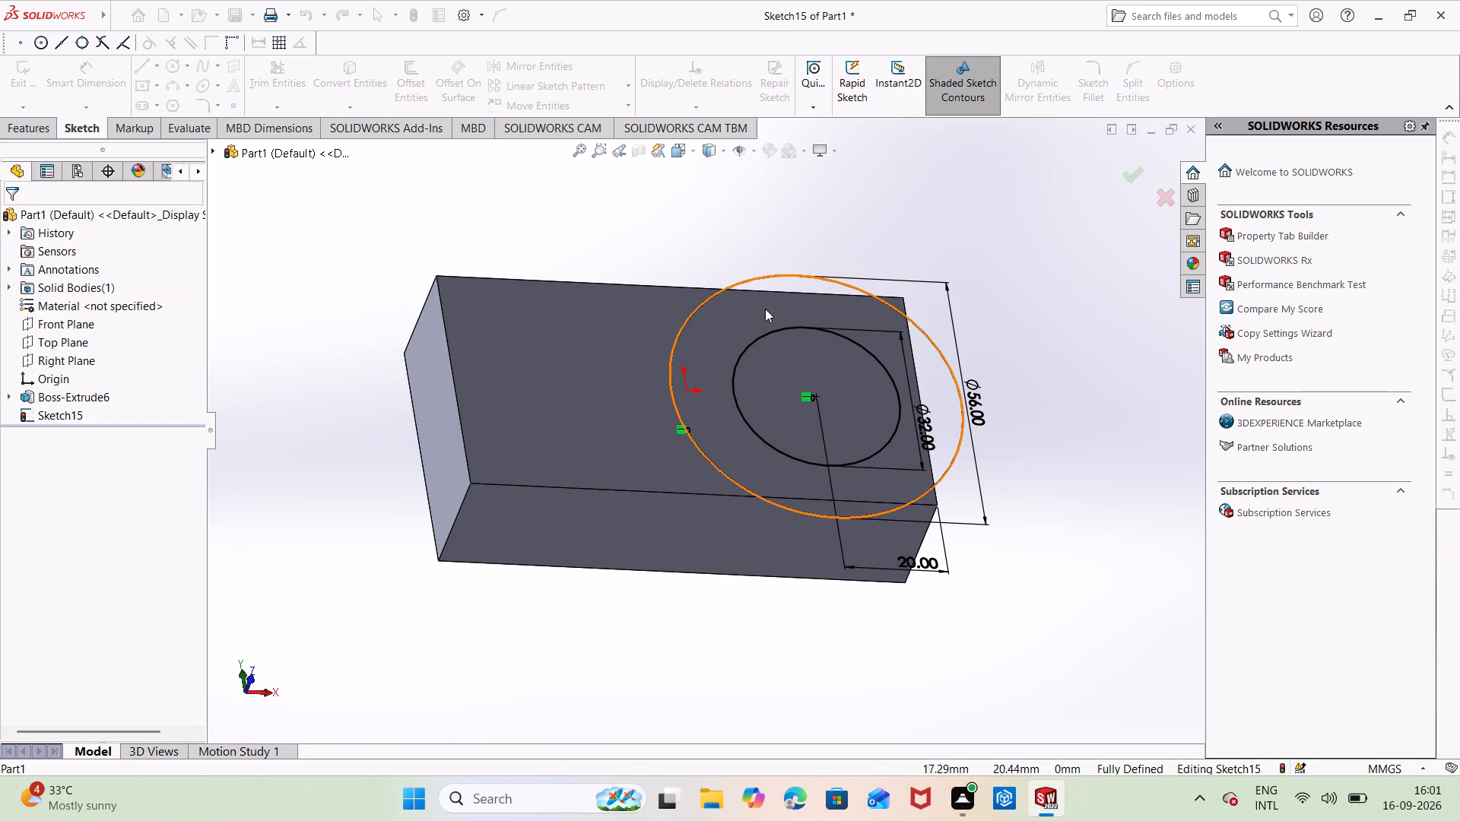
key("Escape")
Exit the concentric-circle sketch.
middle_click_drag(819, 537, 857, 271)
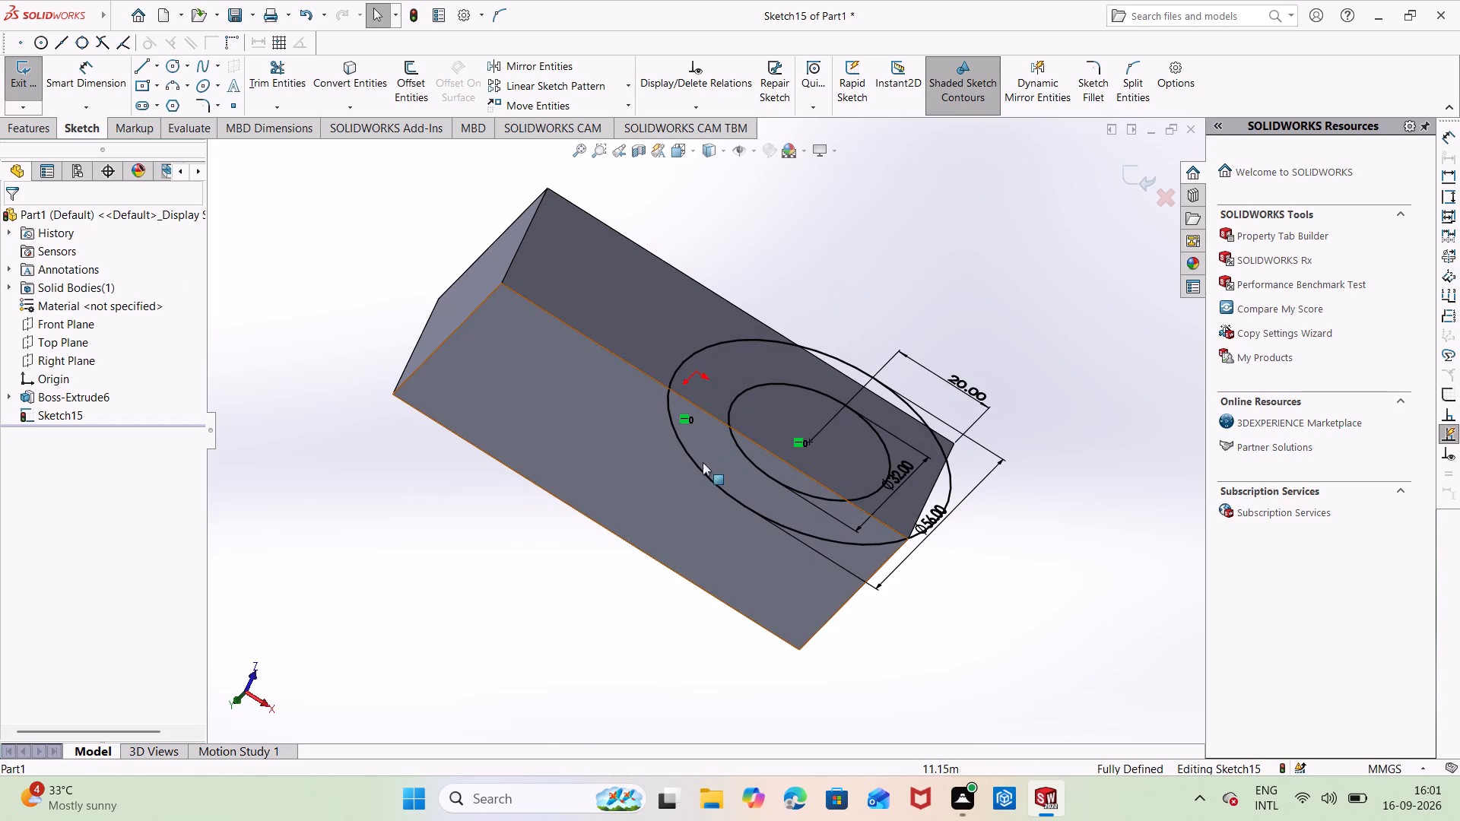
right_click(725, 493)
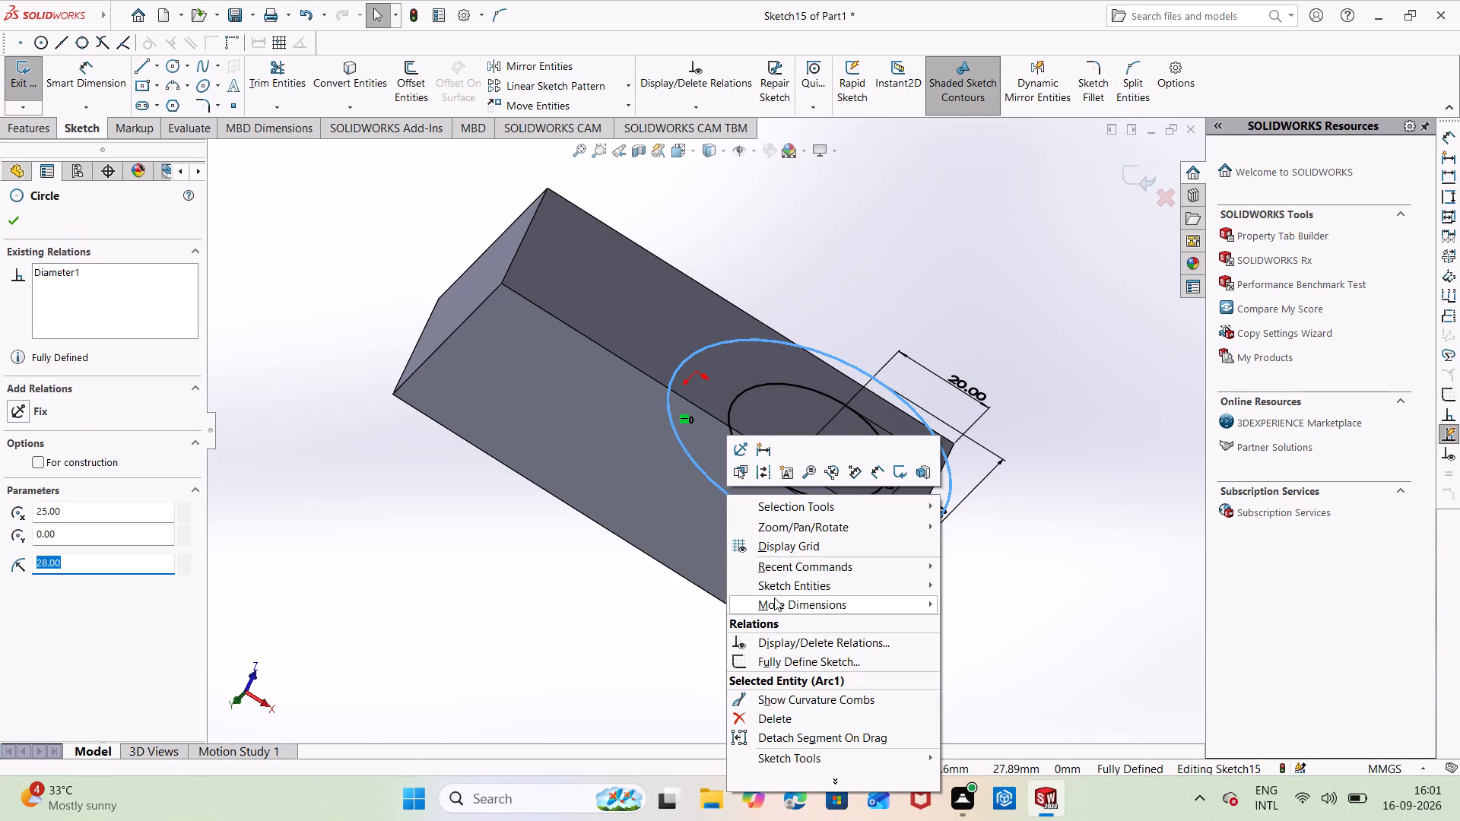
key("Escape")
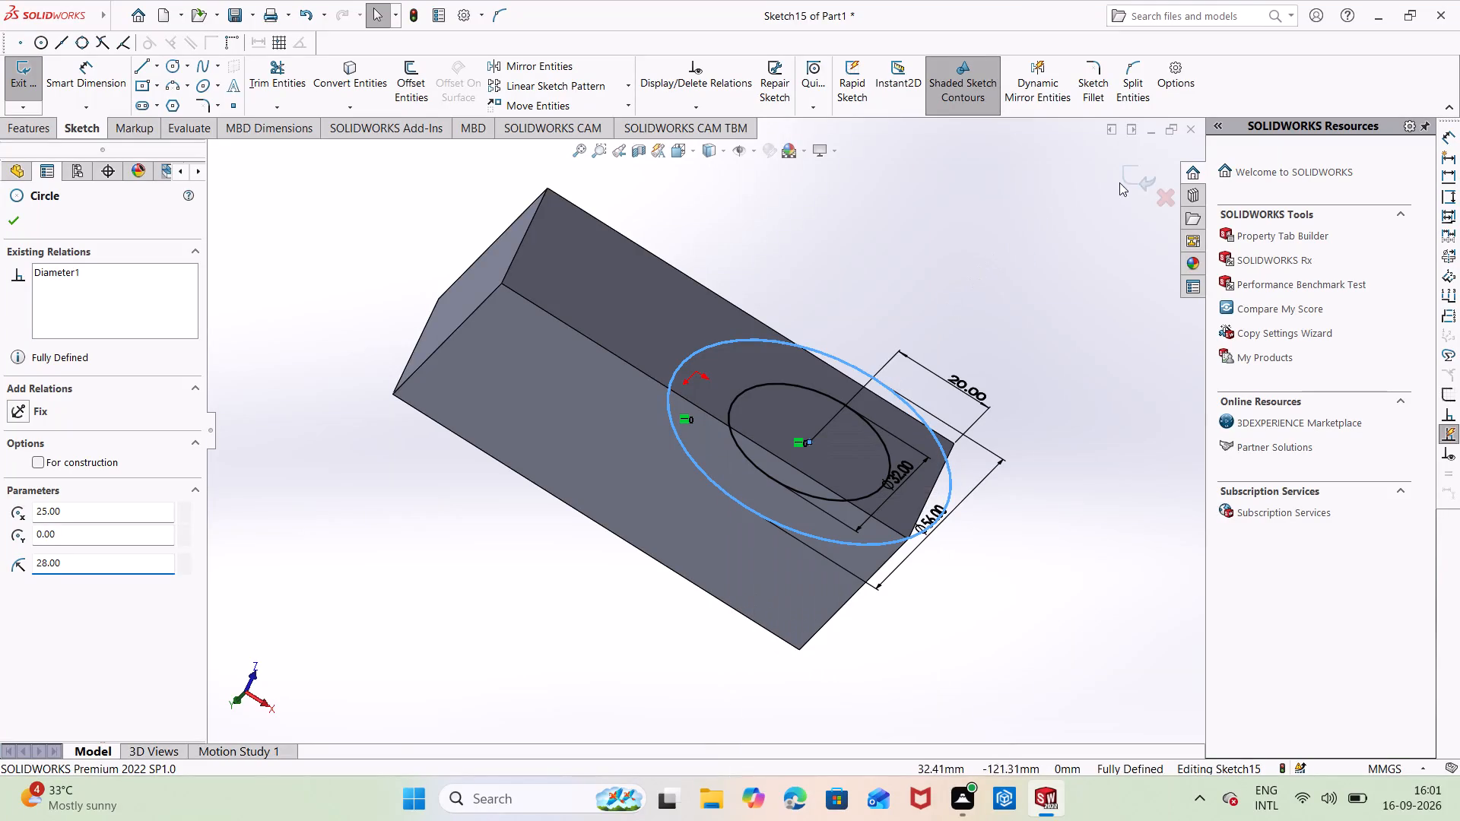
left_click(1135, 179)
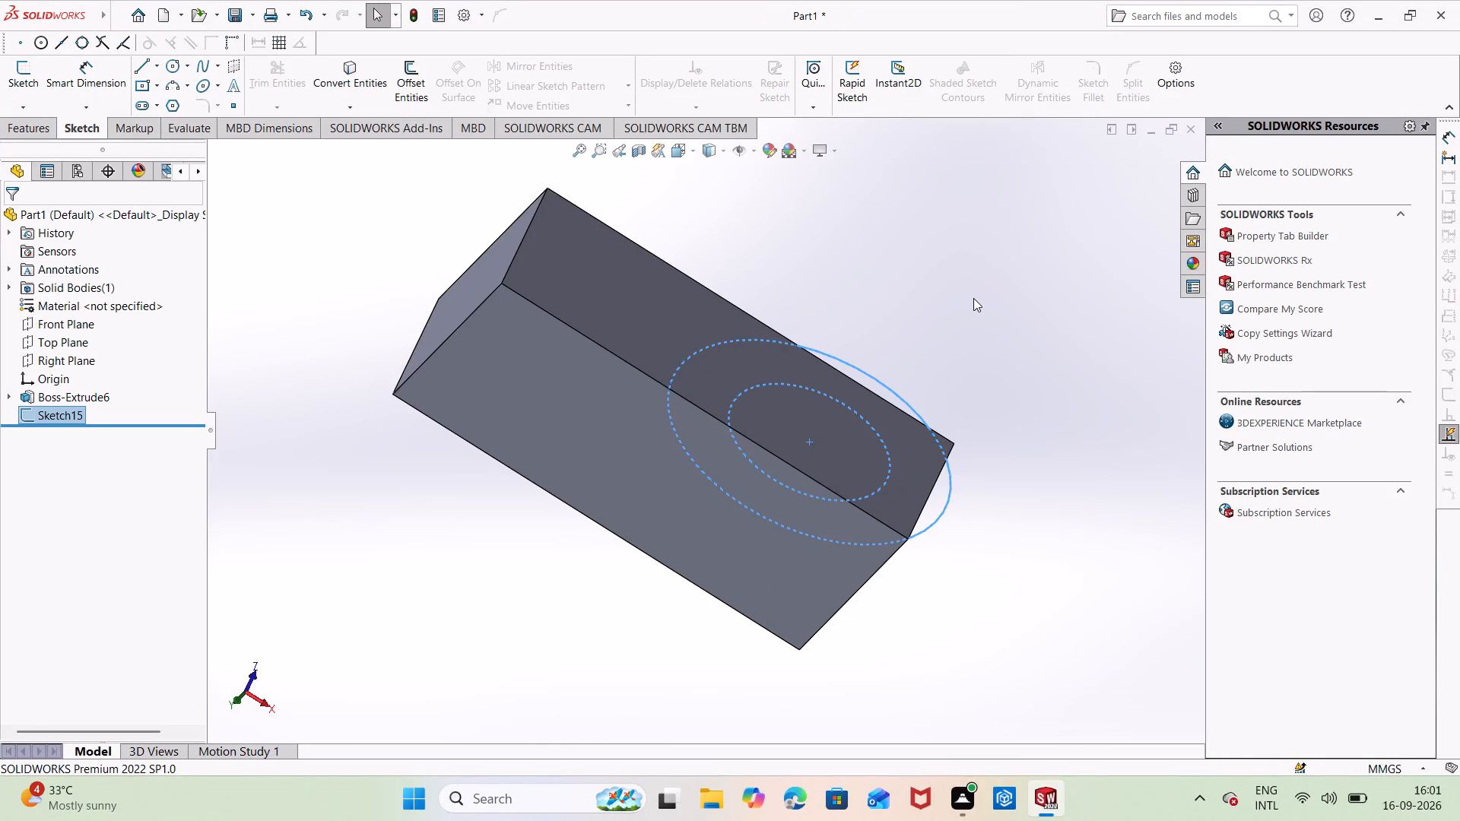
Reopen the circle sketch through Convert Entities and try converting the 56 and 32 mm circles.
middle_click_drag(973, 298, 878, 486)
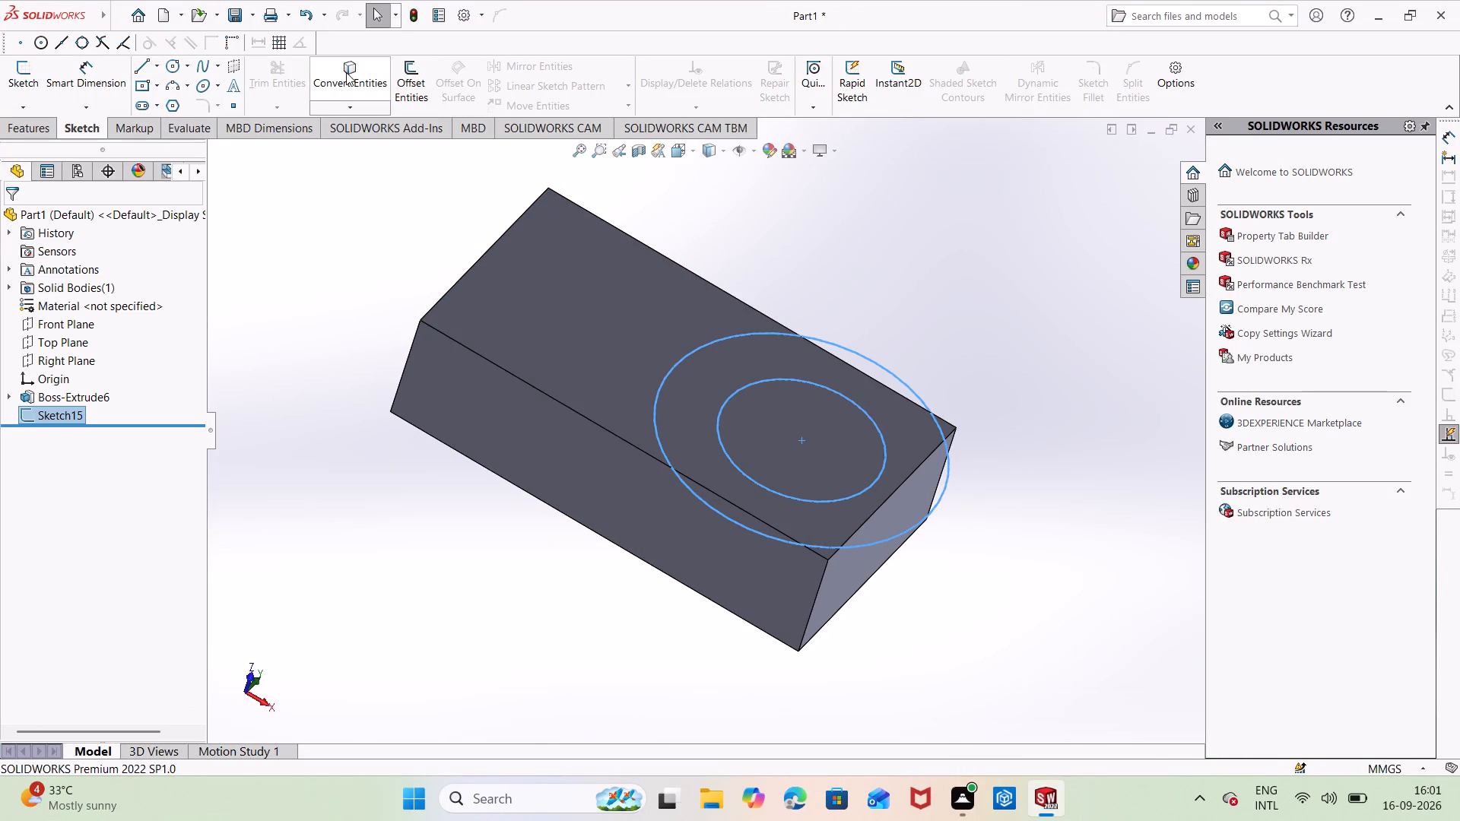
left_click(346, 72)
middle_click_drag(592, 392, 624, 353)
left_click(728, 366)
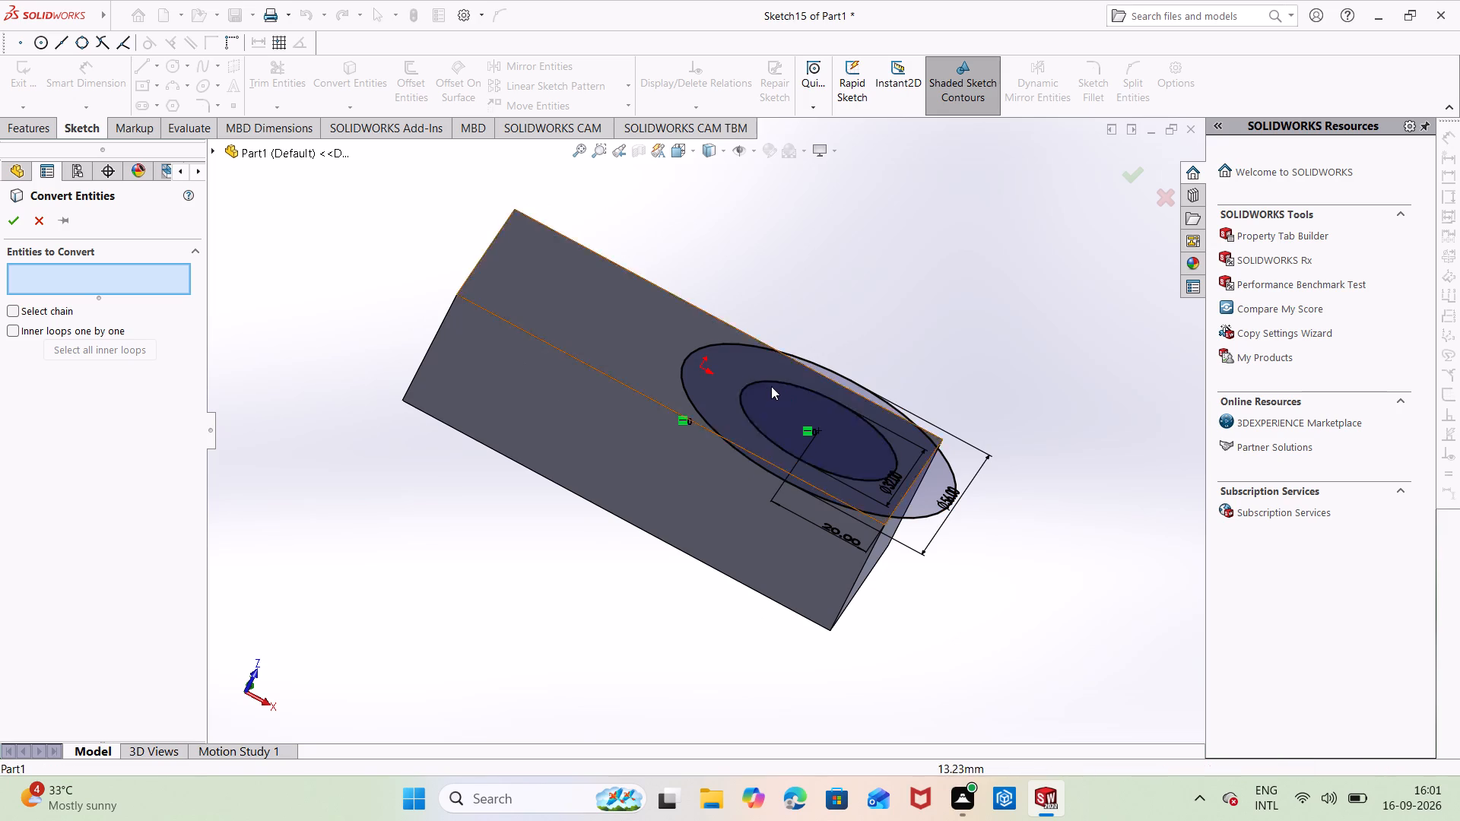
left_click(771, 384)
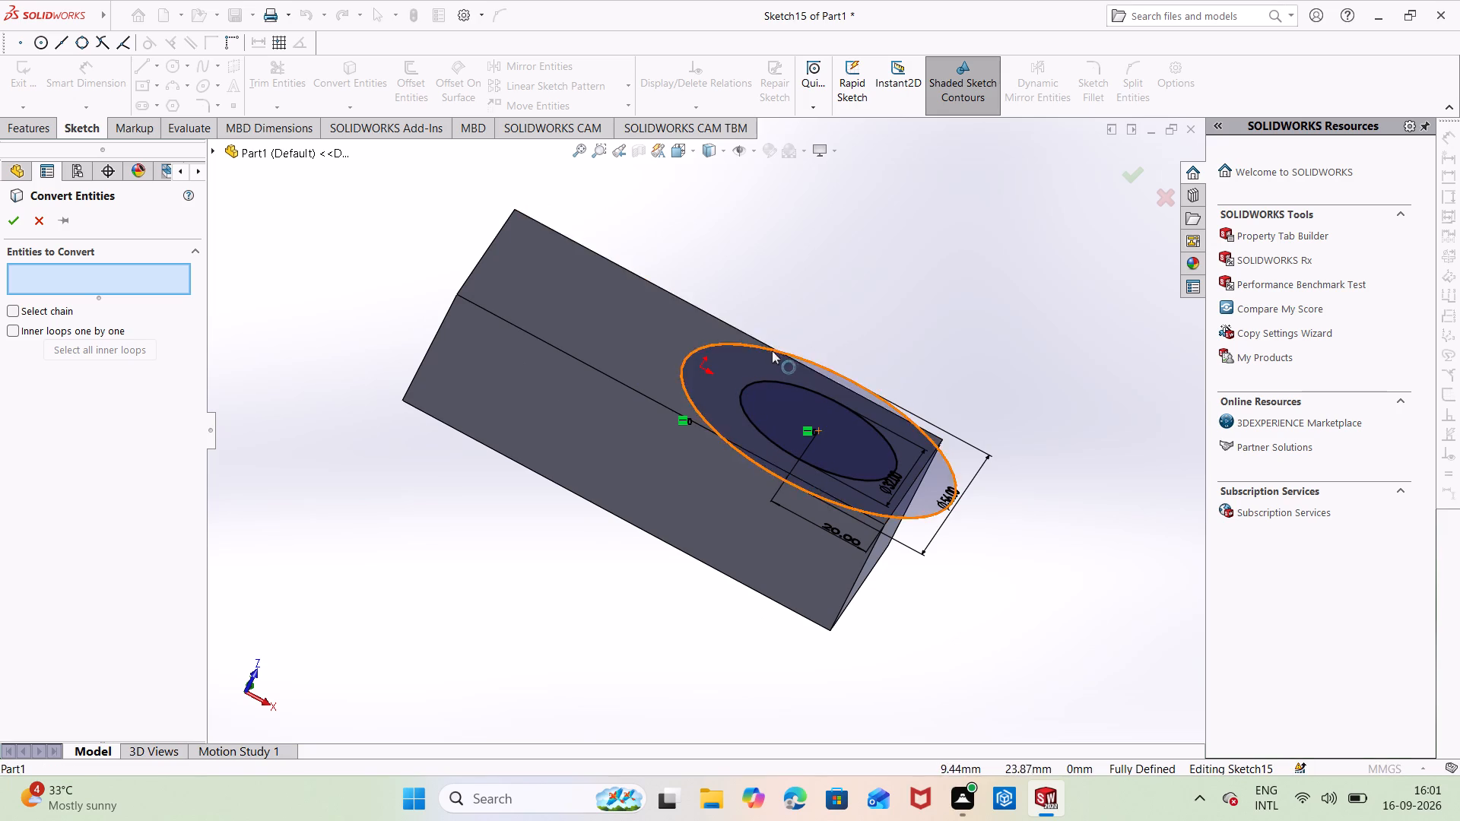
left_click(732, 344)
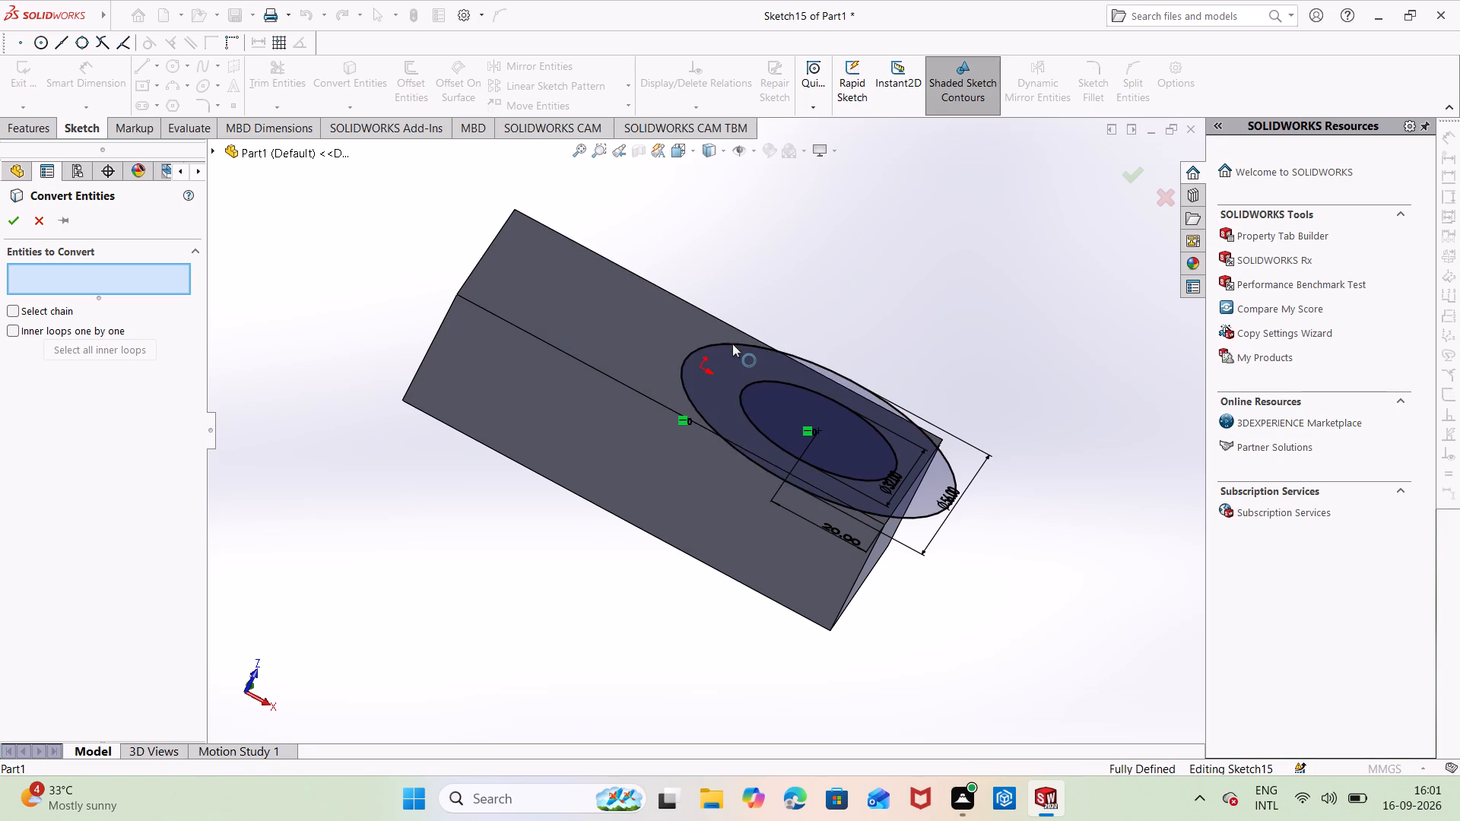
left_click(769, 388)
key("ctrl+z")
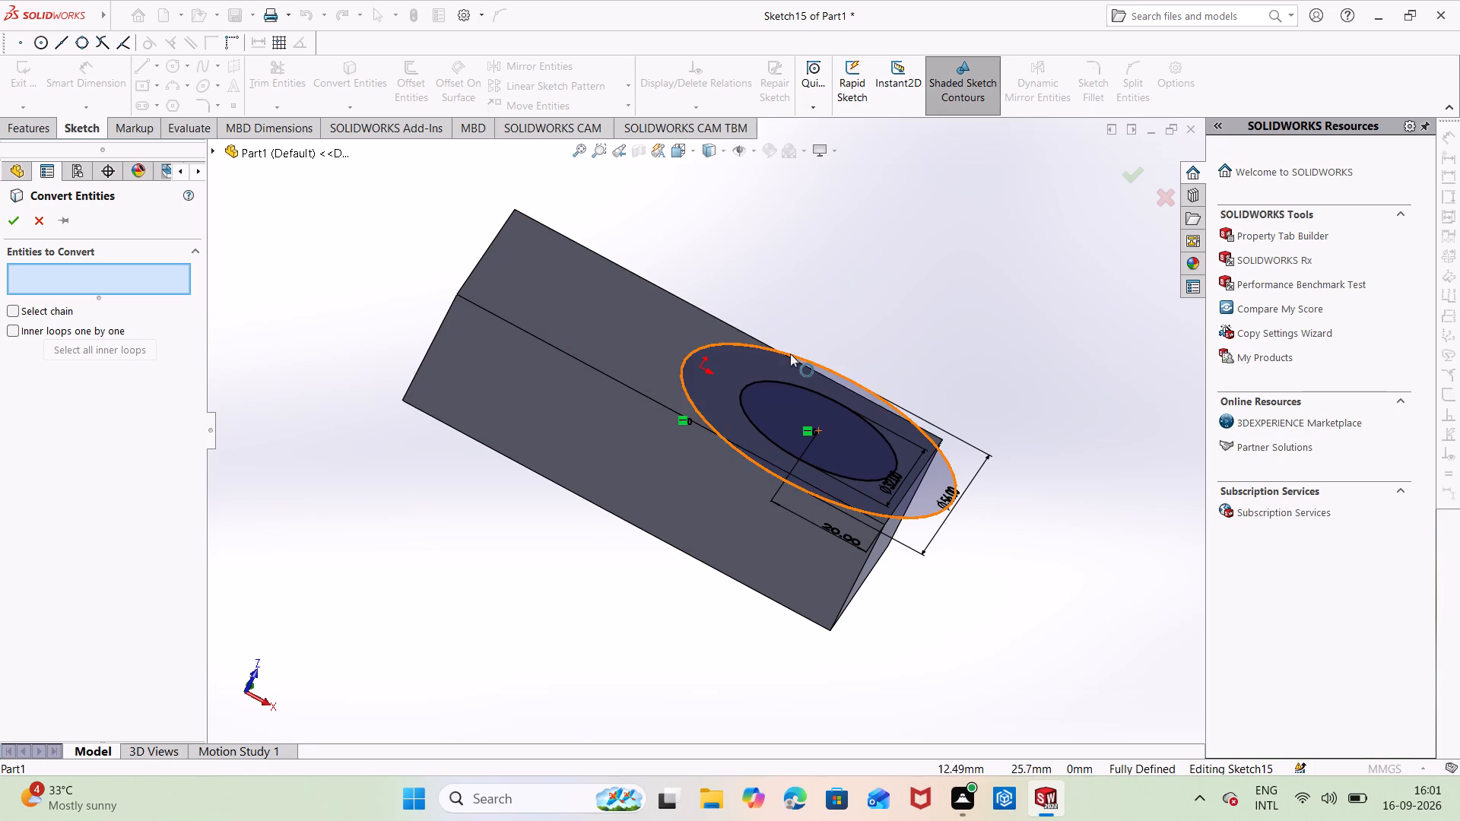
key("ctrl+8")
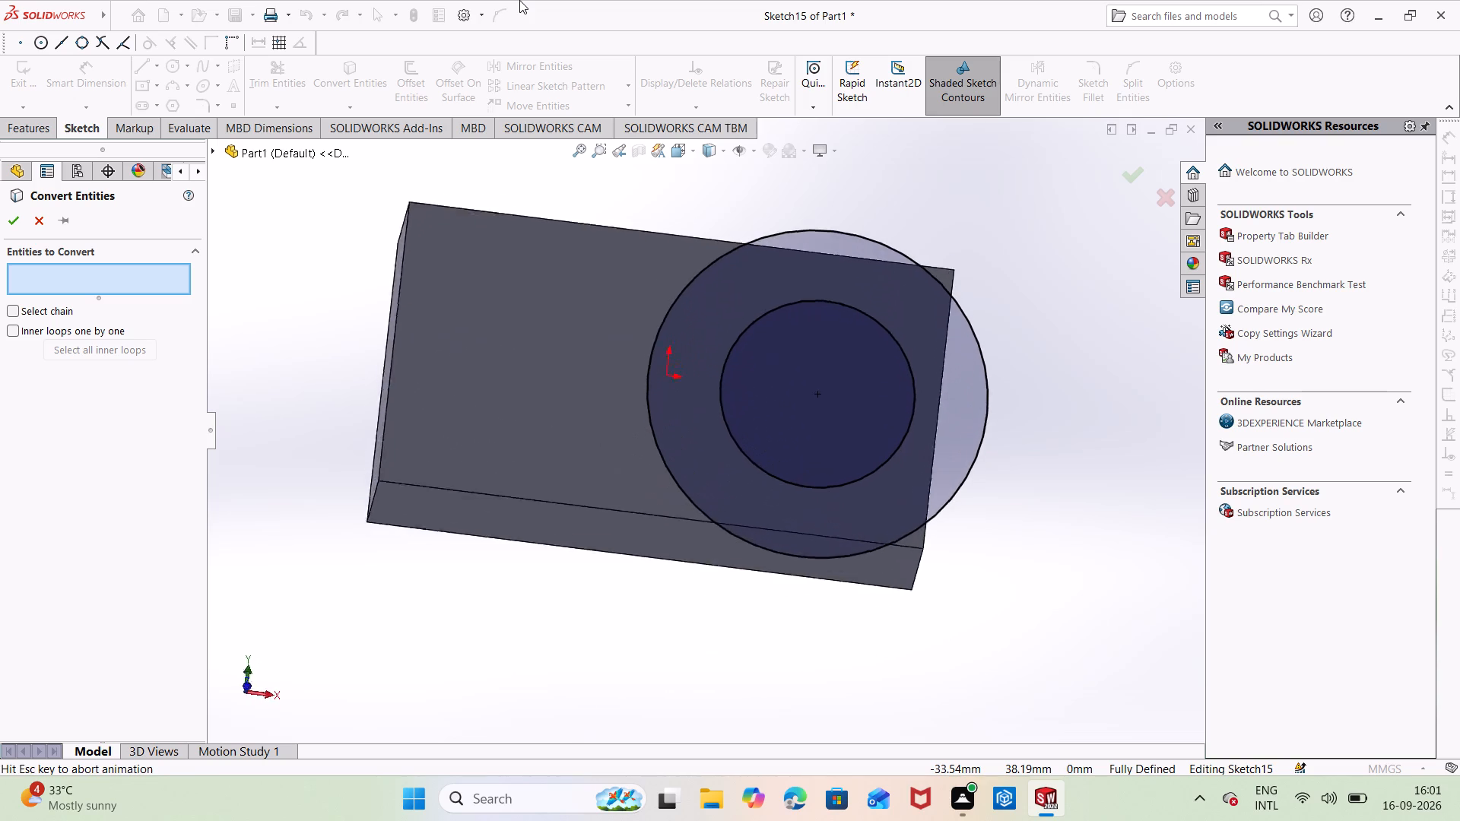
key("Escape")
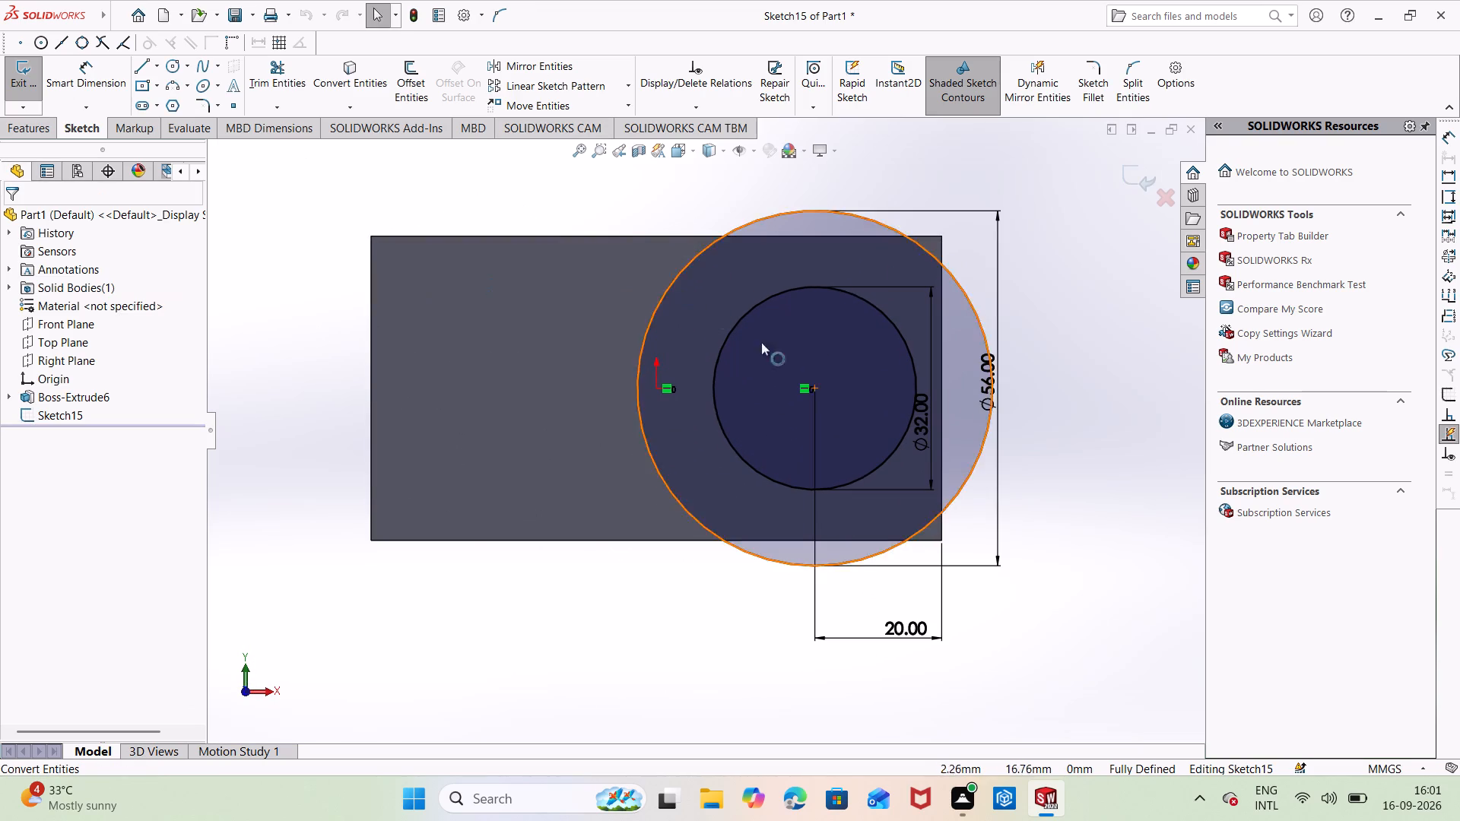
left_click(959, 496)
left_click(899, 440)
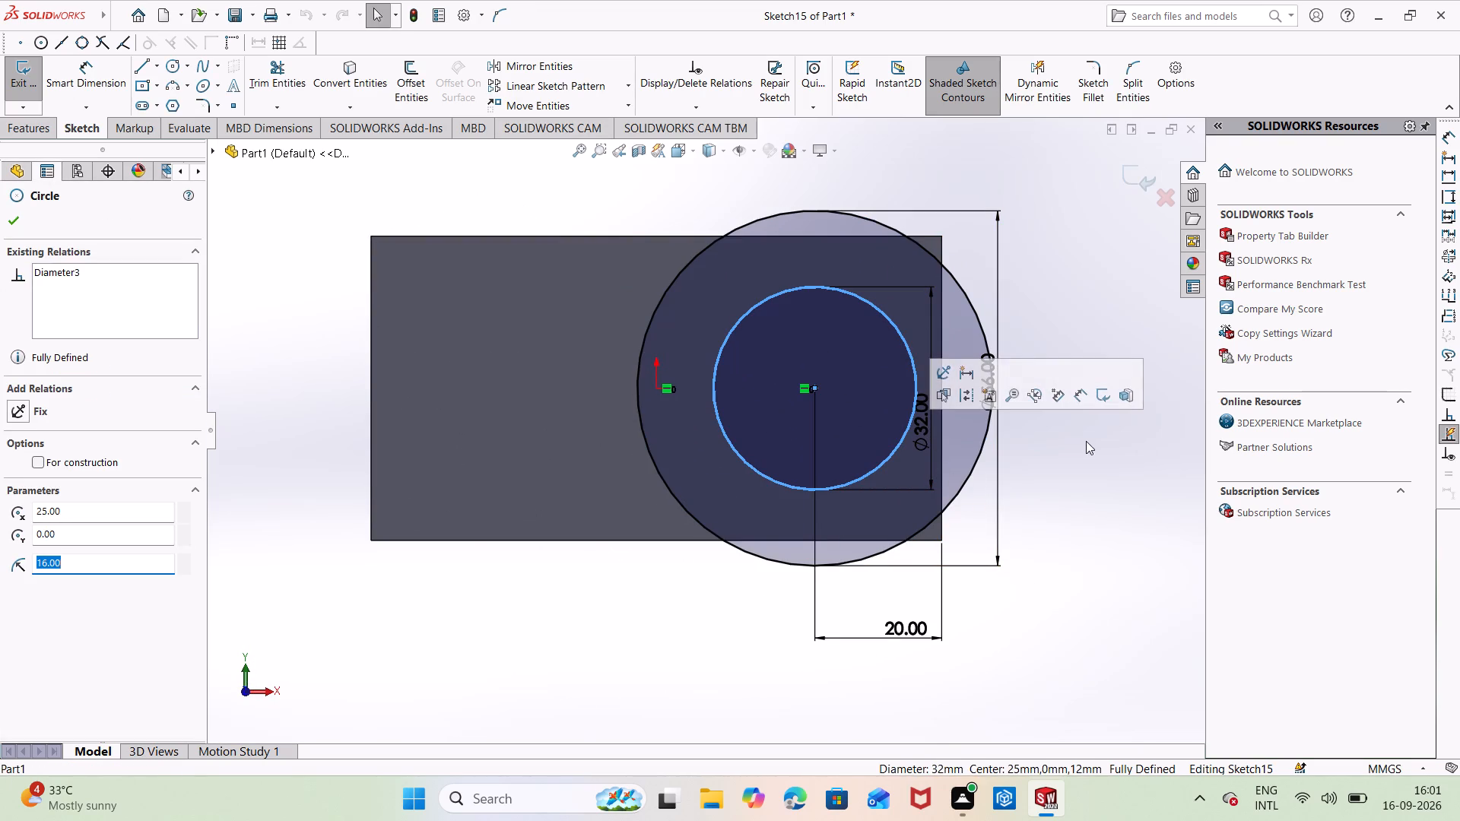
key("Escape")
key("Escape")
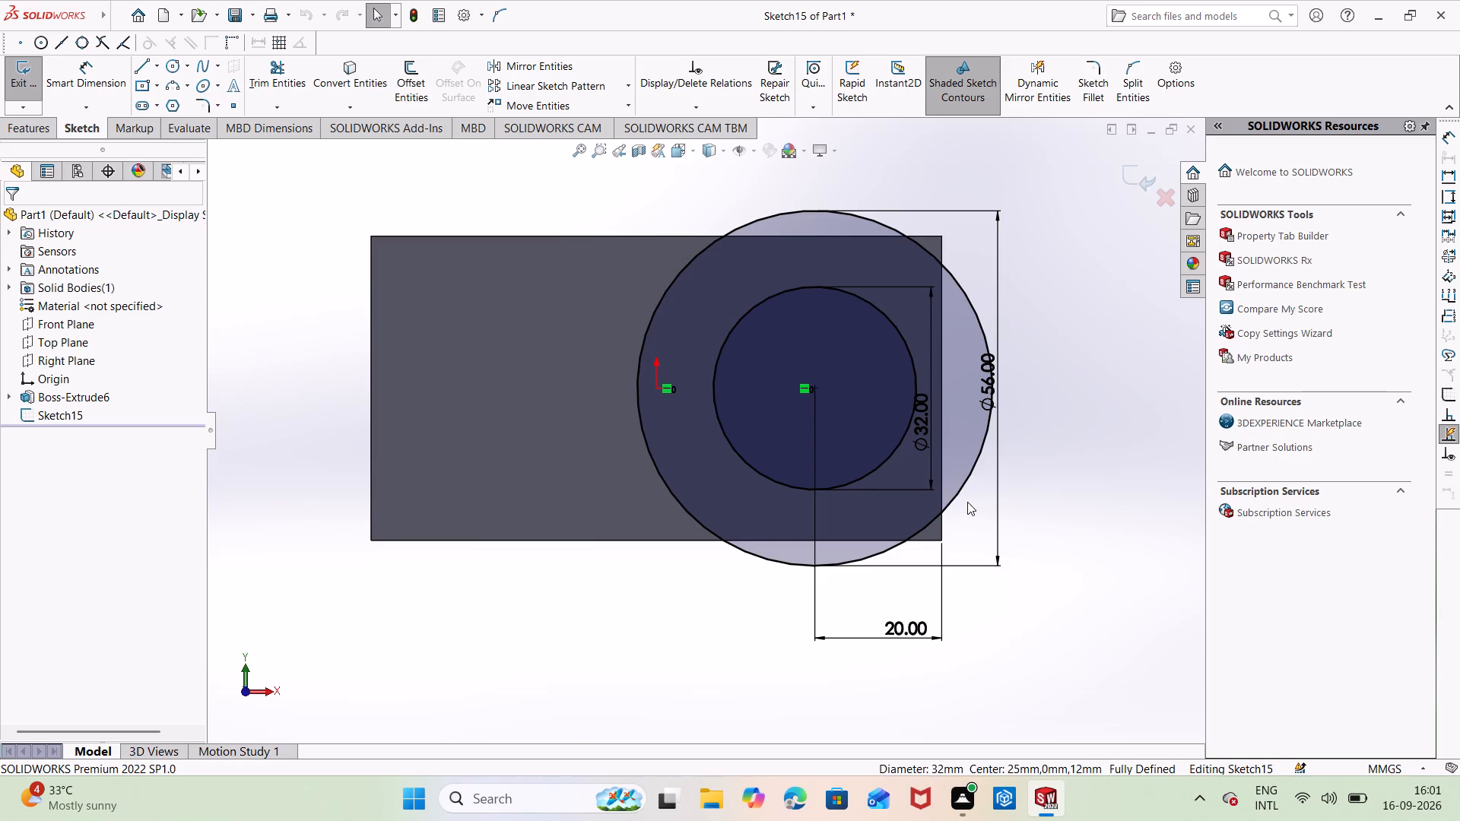
Delete both concentric circles, 56 and 32 mm in diameter, together with their dimensions from the sketch.
key("Escape")
left_click(964, 479, "ctrl")
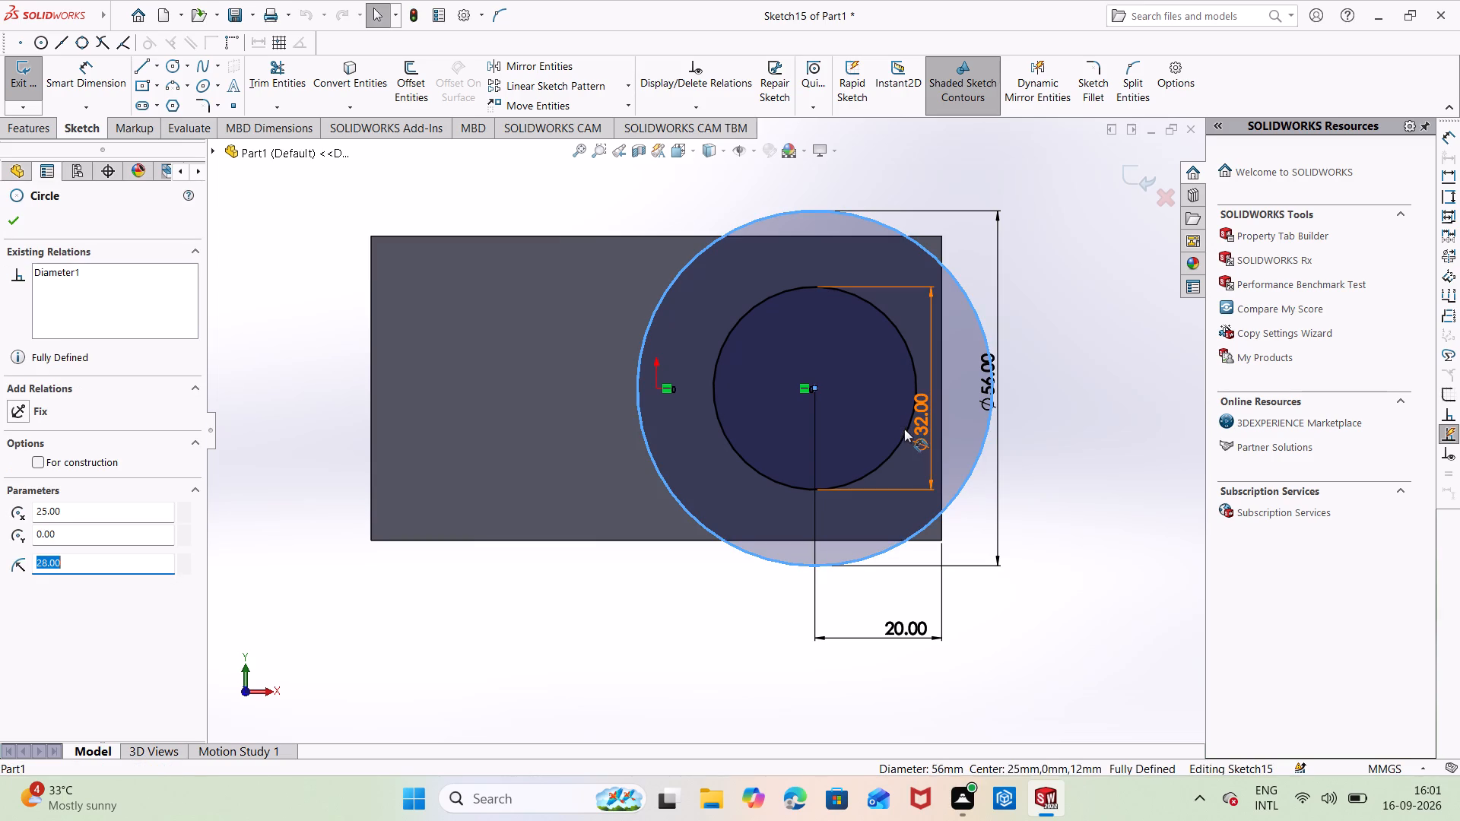
left_click(904, 429, "ctrl")
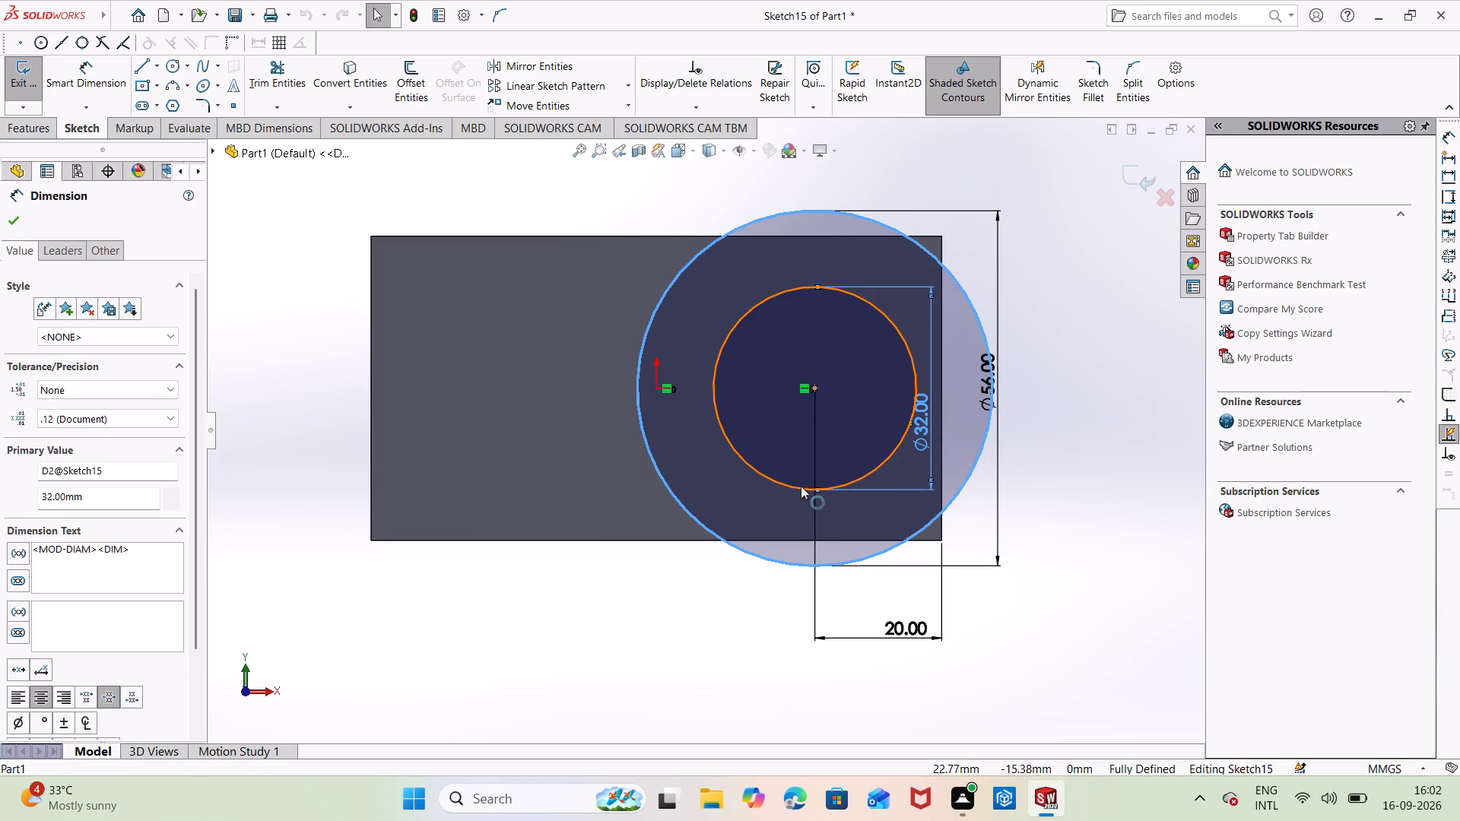
left_click(798, 486, "ctrl")
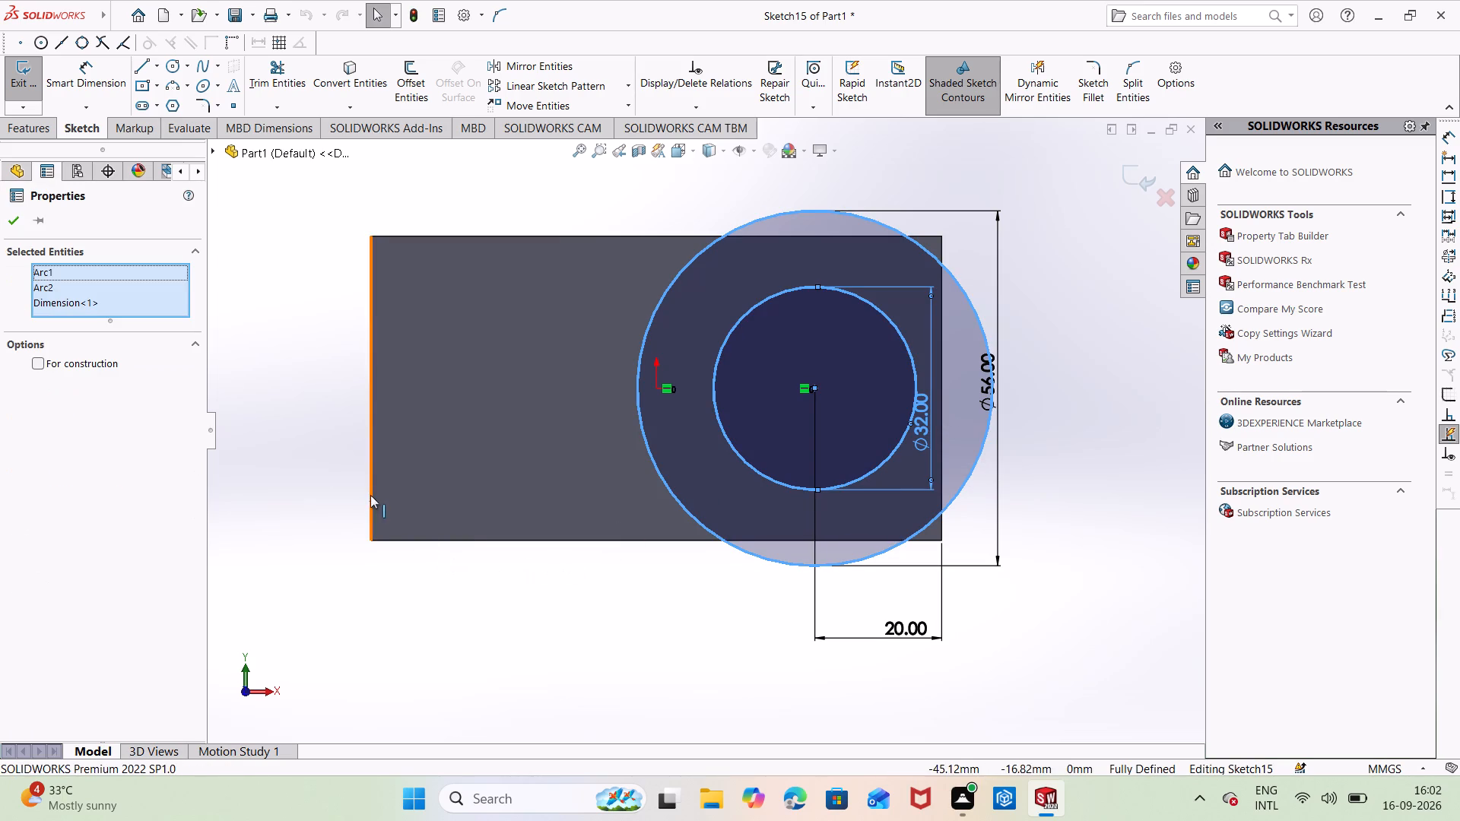
right_click(259, 378)
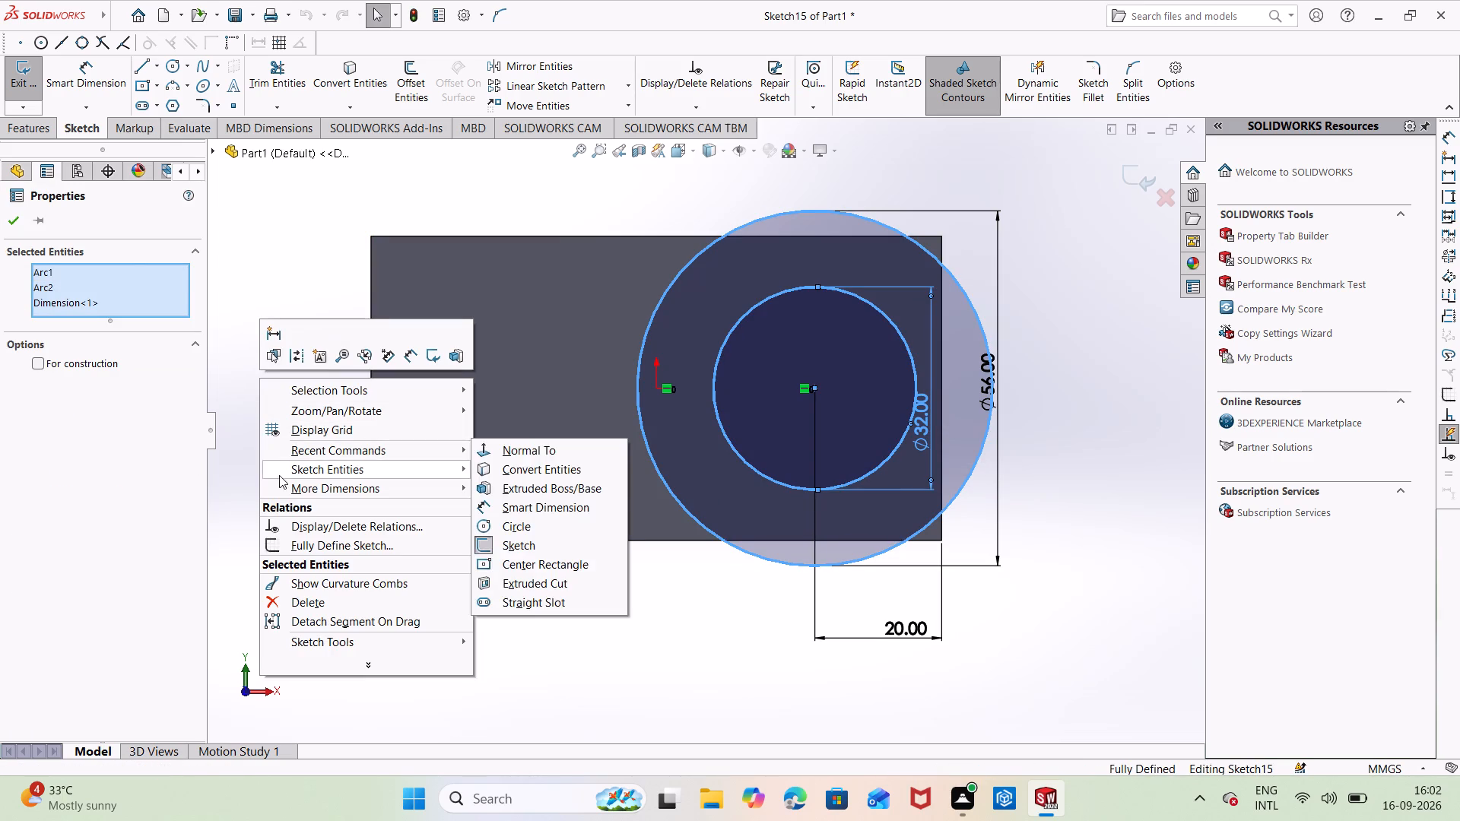
left_click(300, 609)
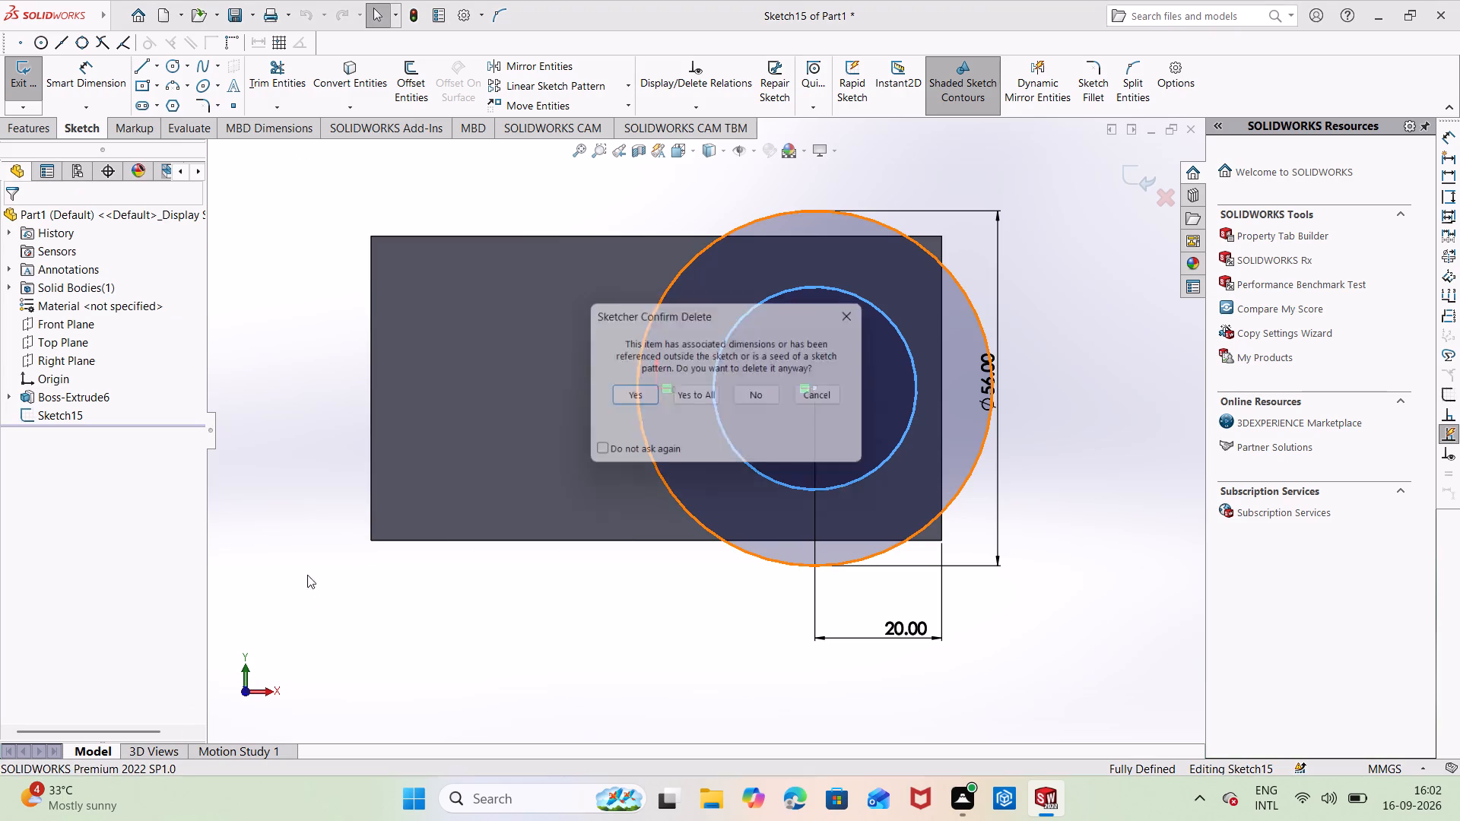
left_click(636, 394)
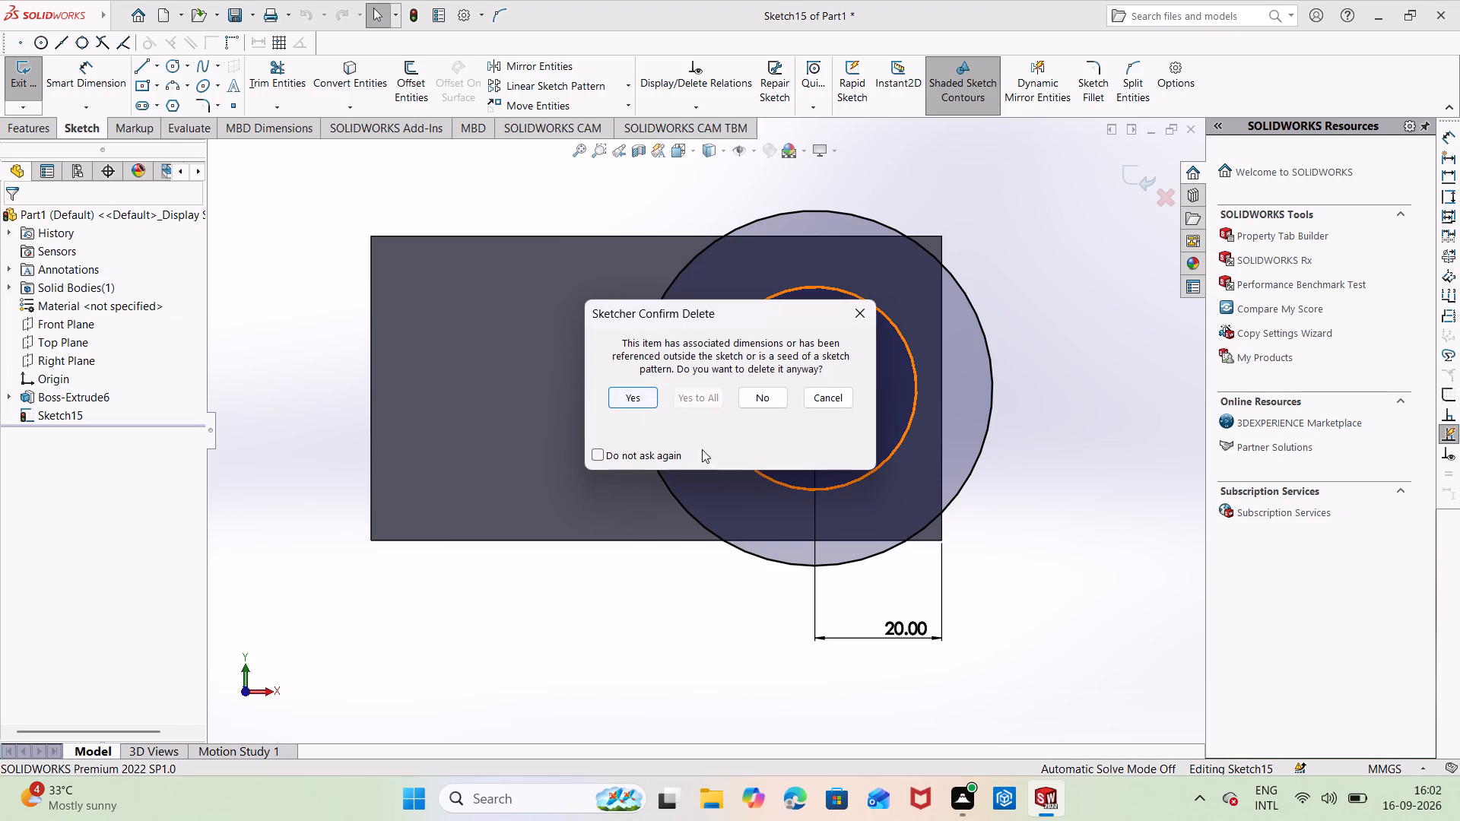
left_click(643, 400)
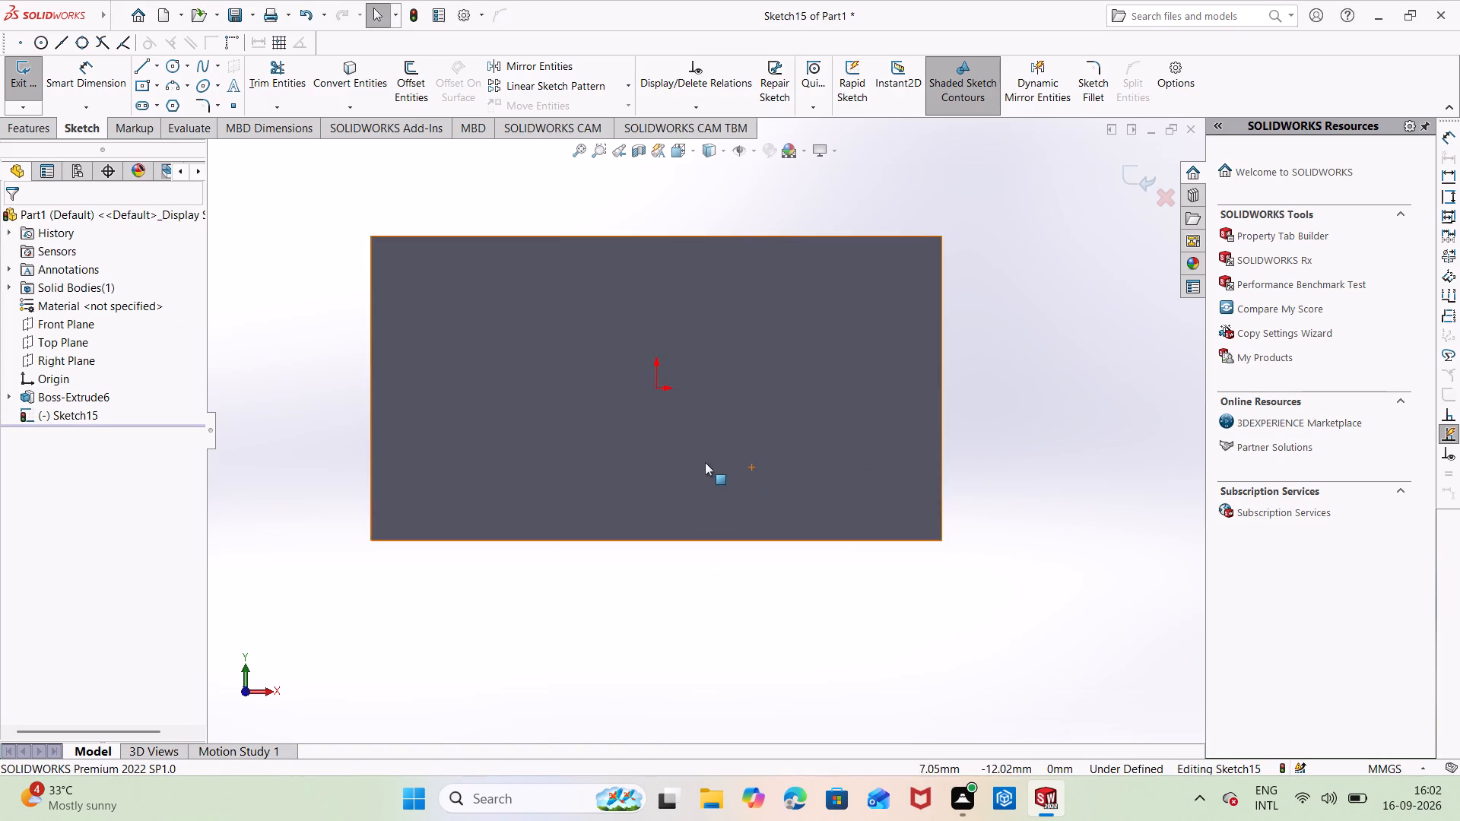
Exit the emptied circle sketch and start a new sketch on the block's 48 by 24 mm end face.
middle_click_drag(714, 464, 810, 365)
scroll(734, 458, "up", 1)
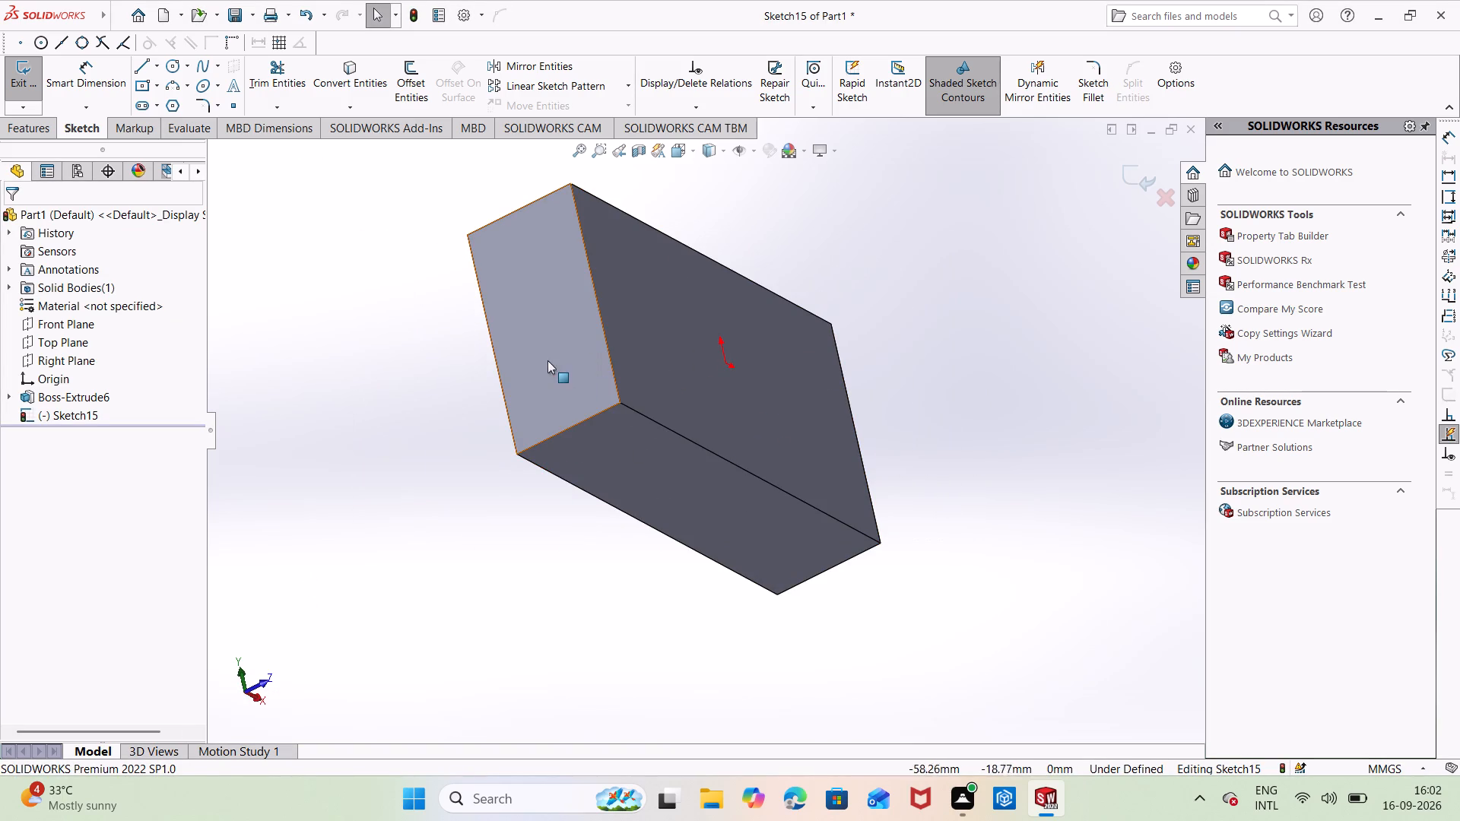
right_click(547, 360)
left_click(1144, 163)
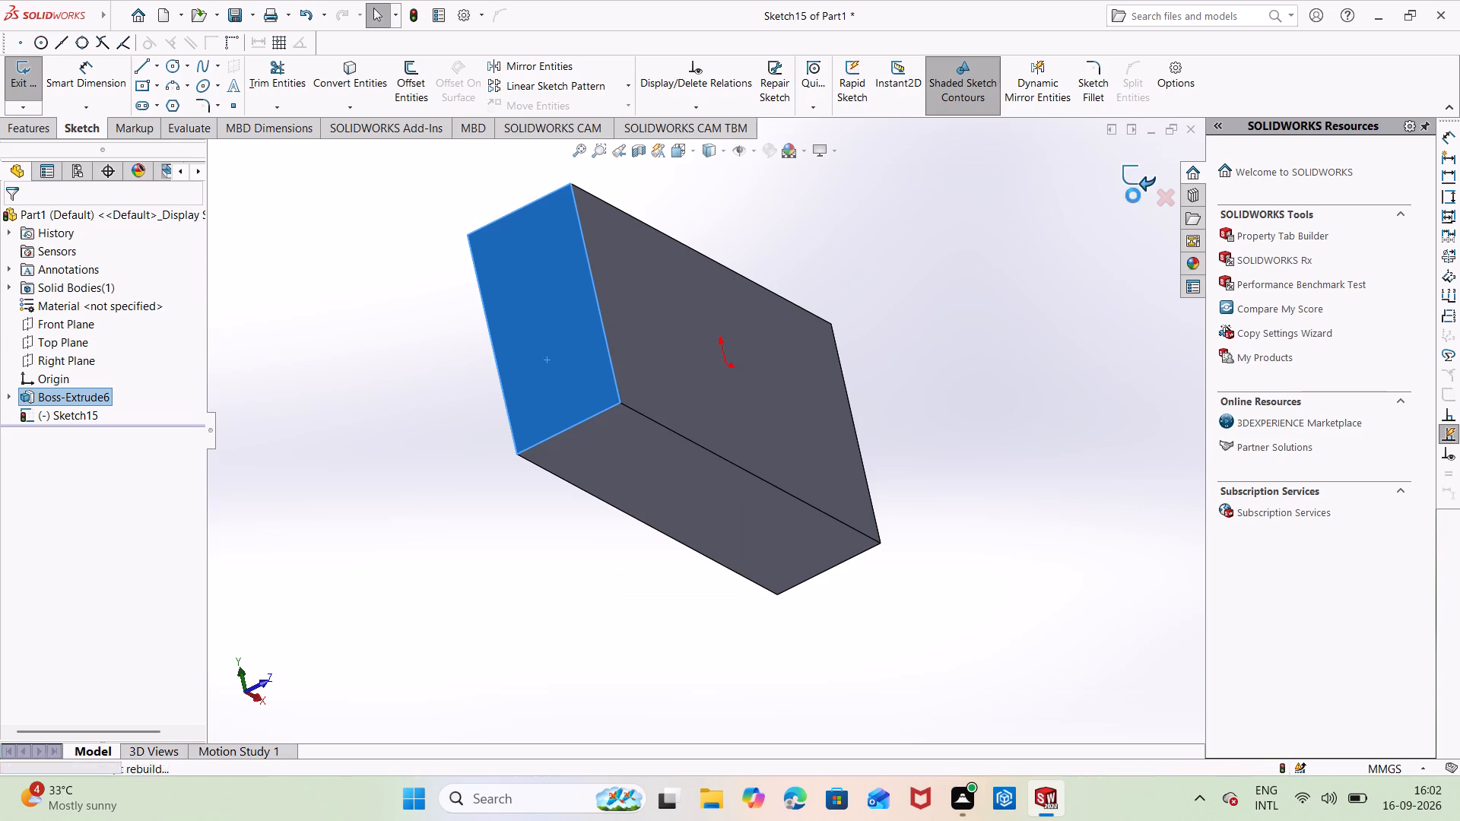
right_click(541, 329)
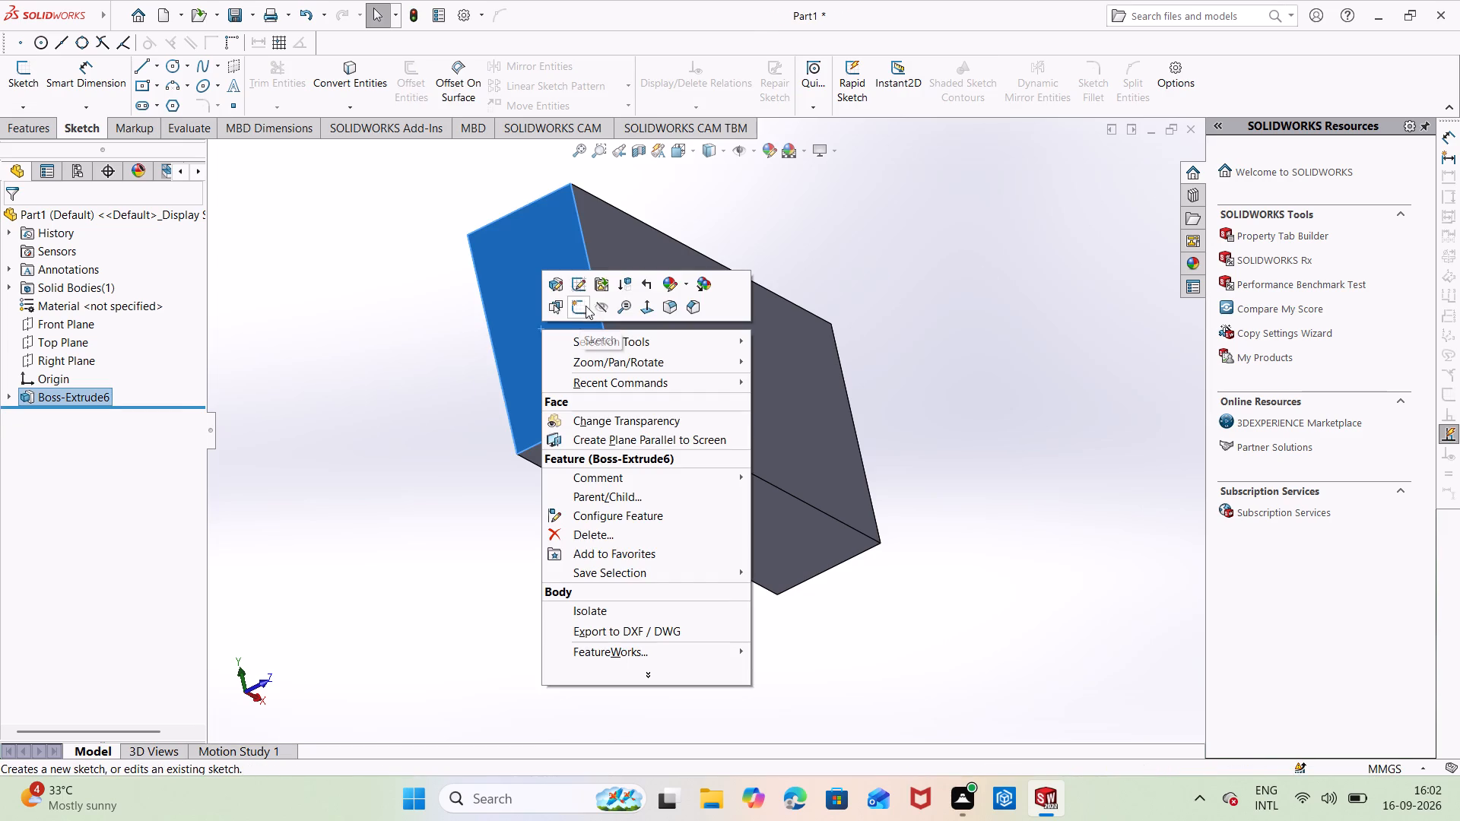
left_click(581, 306)
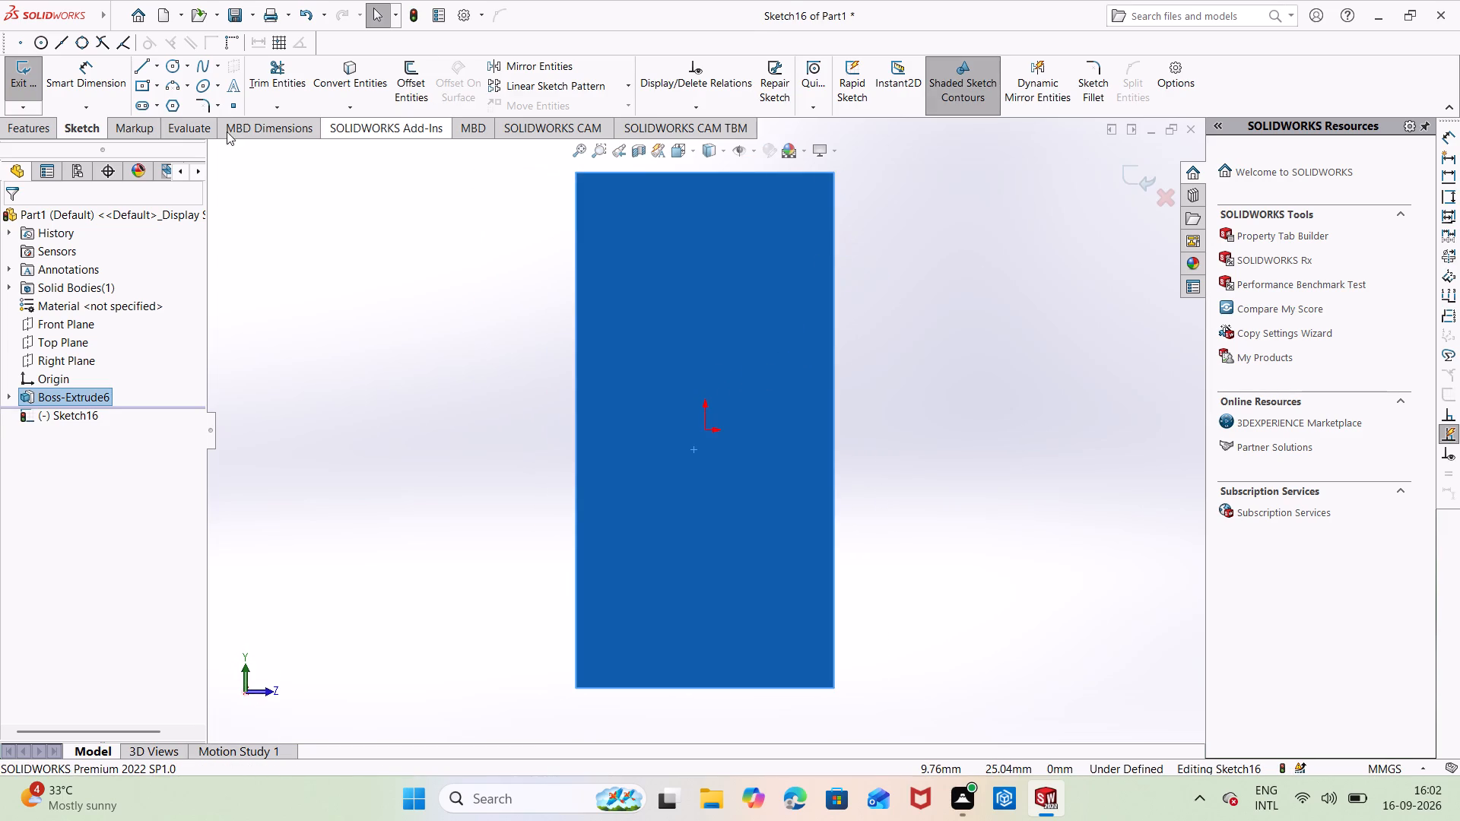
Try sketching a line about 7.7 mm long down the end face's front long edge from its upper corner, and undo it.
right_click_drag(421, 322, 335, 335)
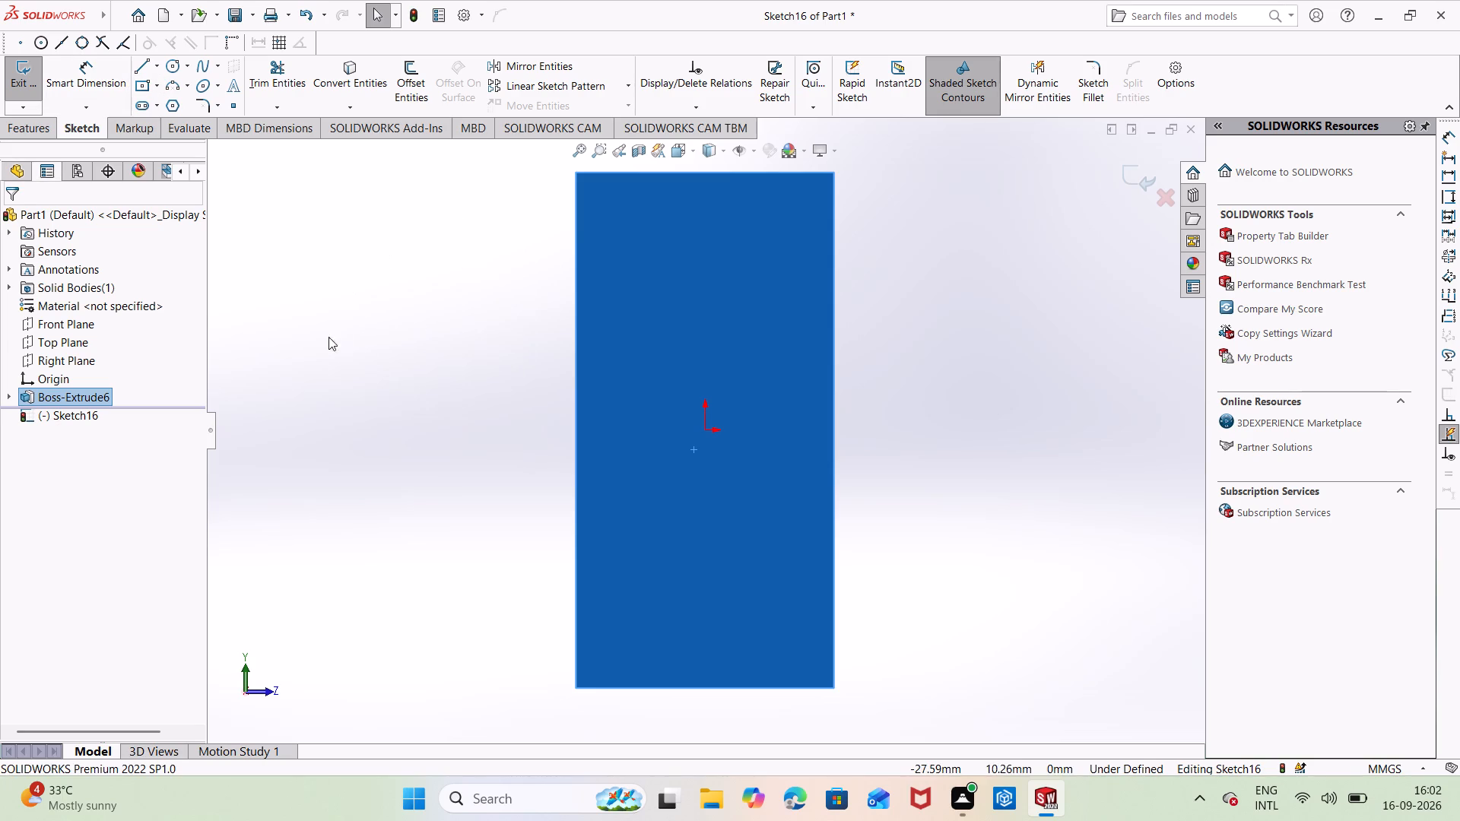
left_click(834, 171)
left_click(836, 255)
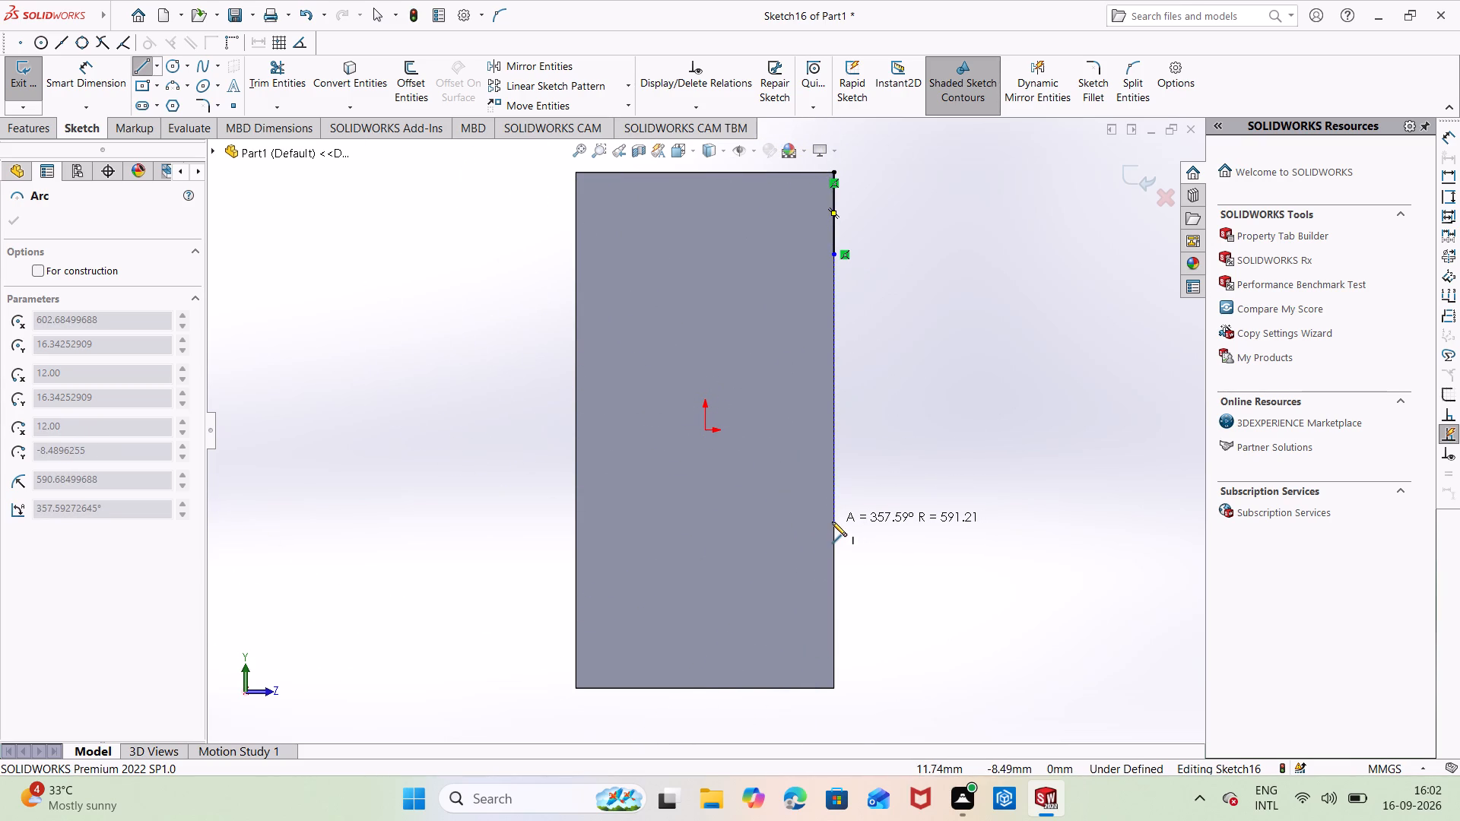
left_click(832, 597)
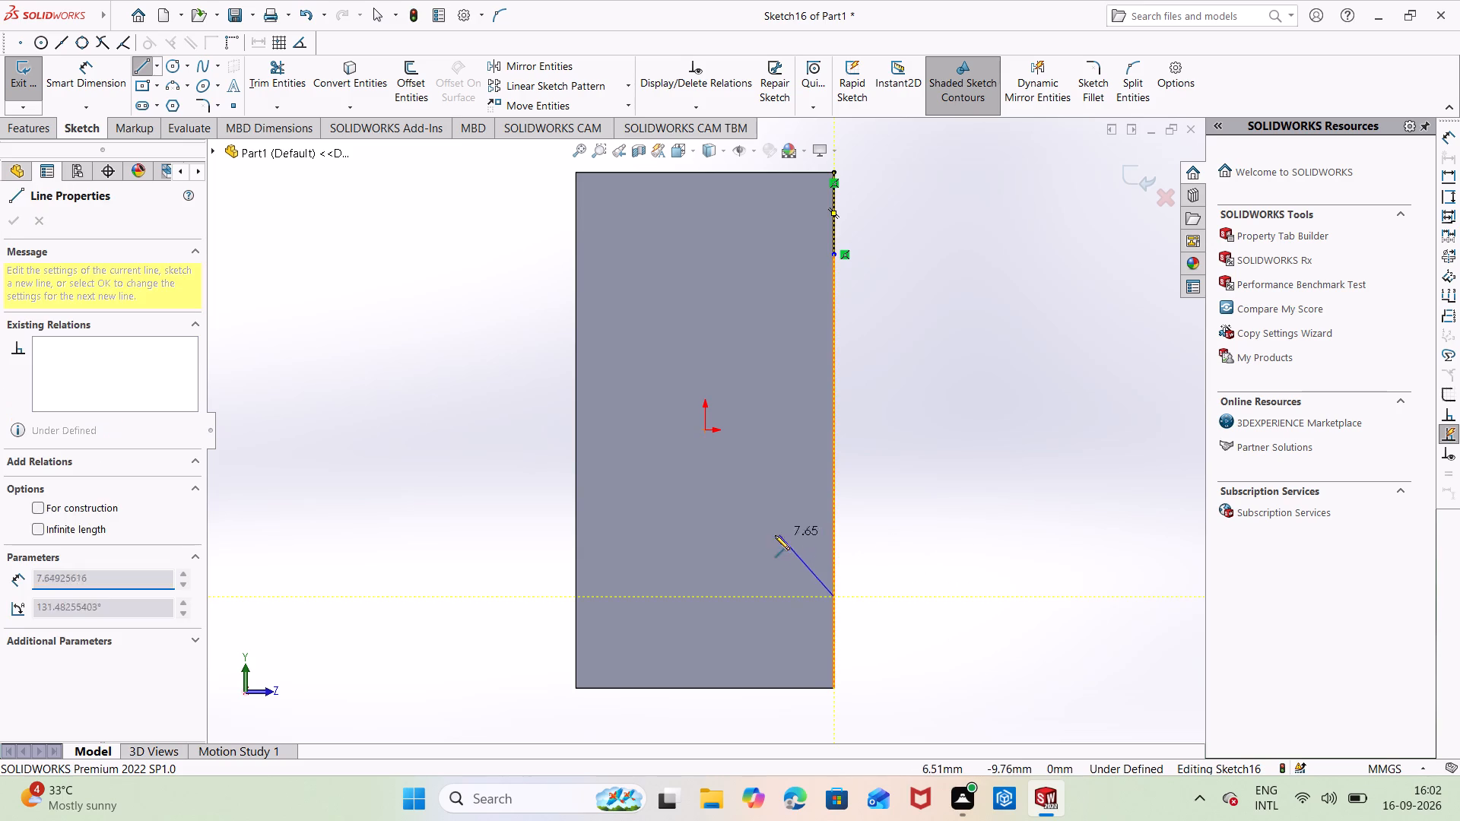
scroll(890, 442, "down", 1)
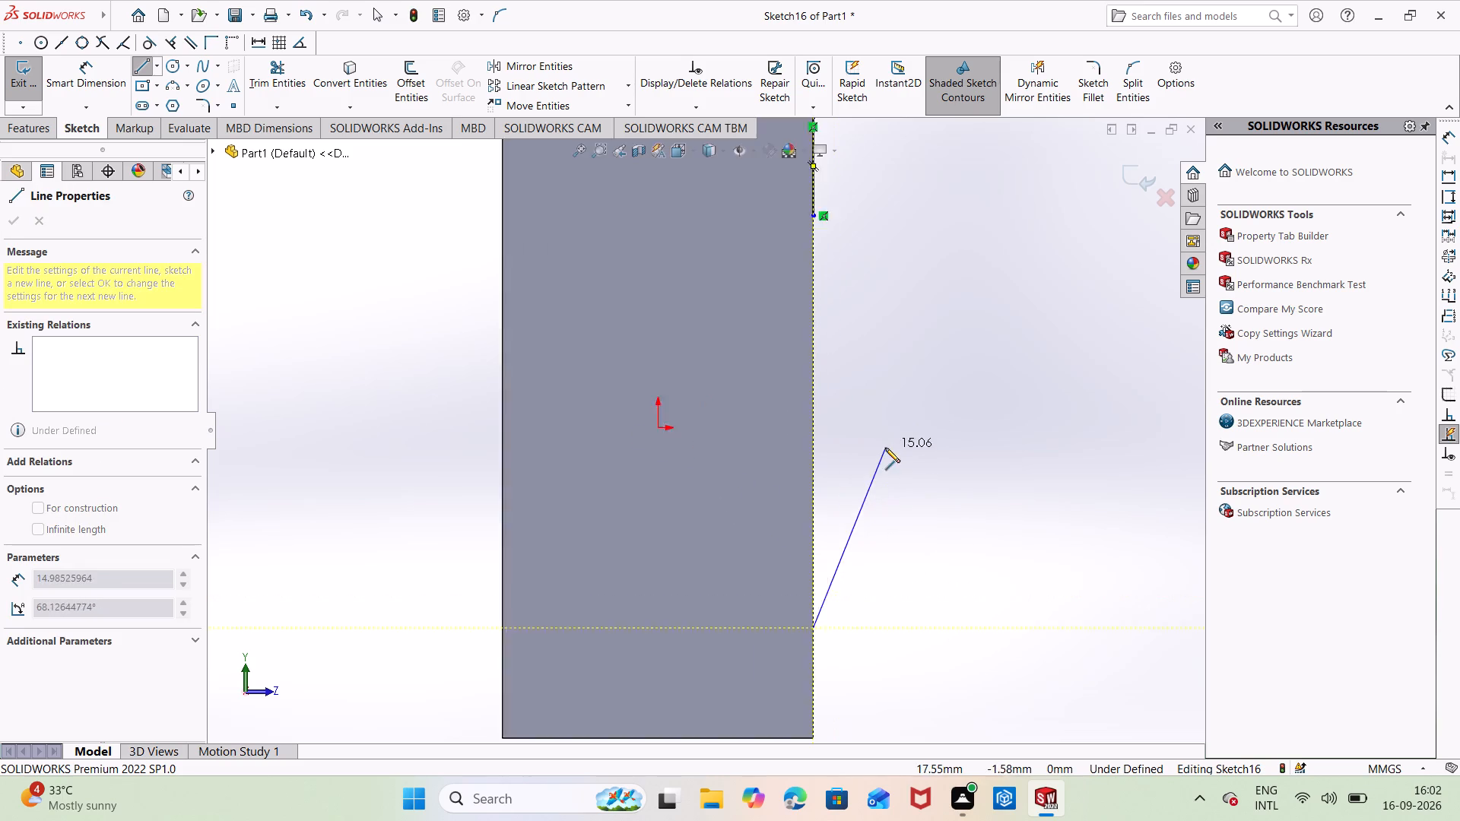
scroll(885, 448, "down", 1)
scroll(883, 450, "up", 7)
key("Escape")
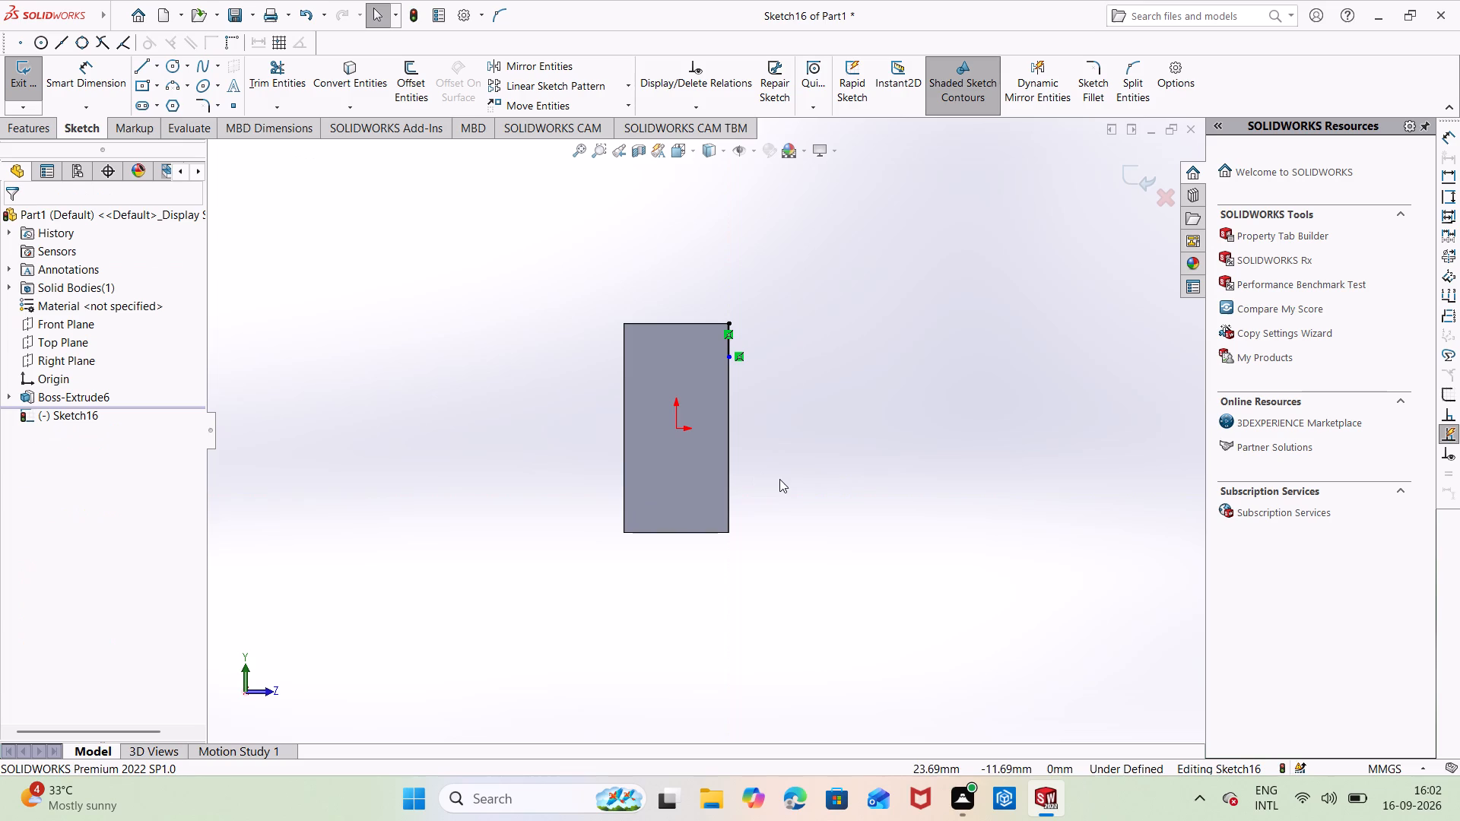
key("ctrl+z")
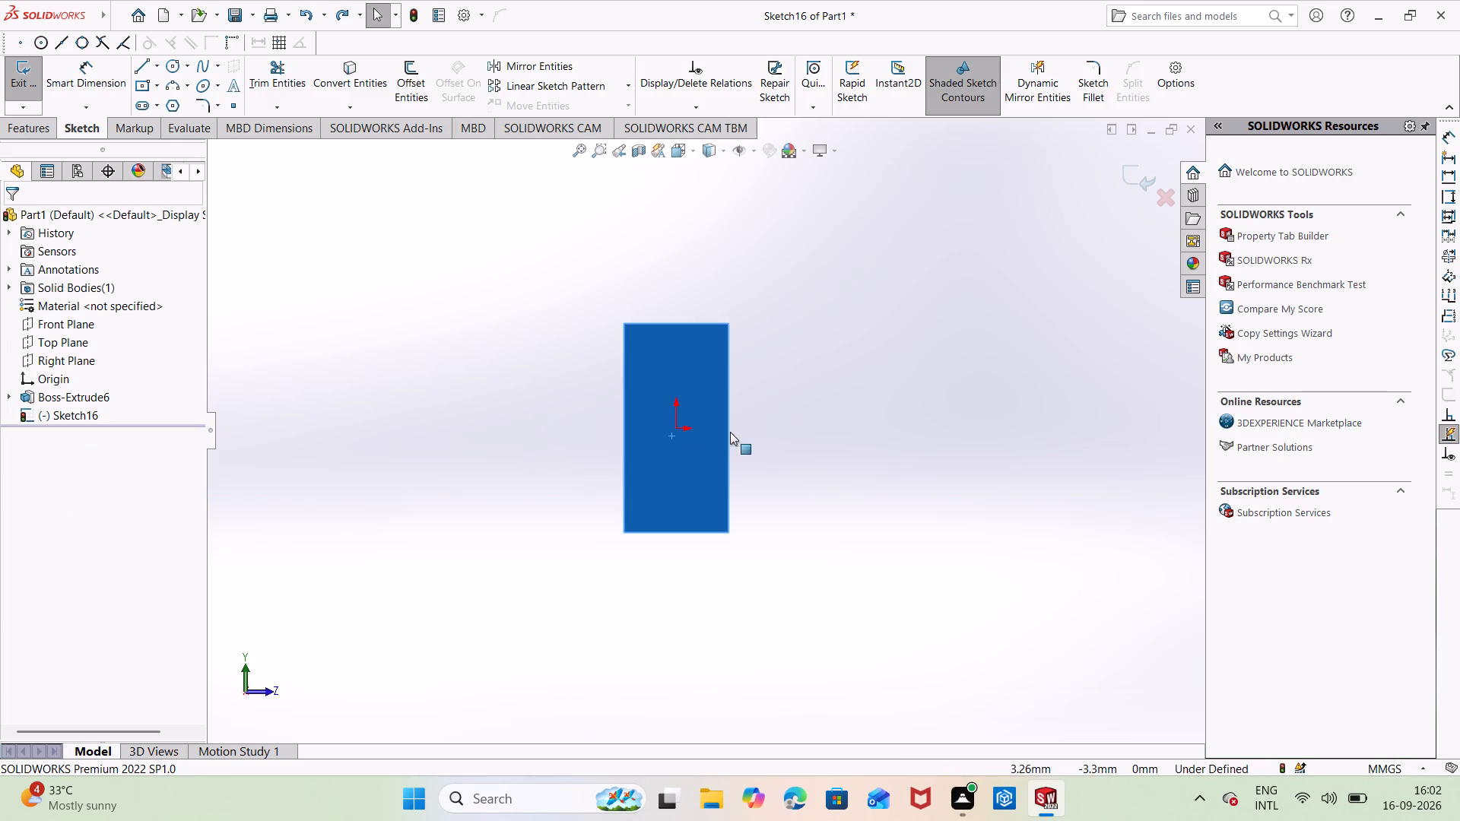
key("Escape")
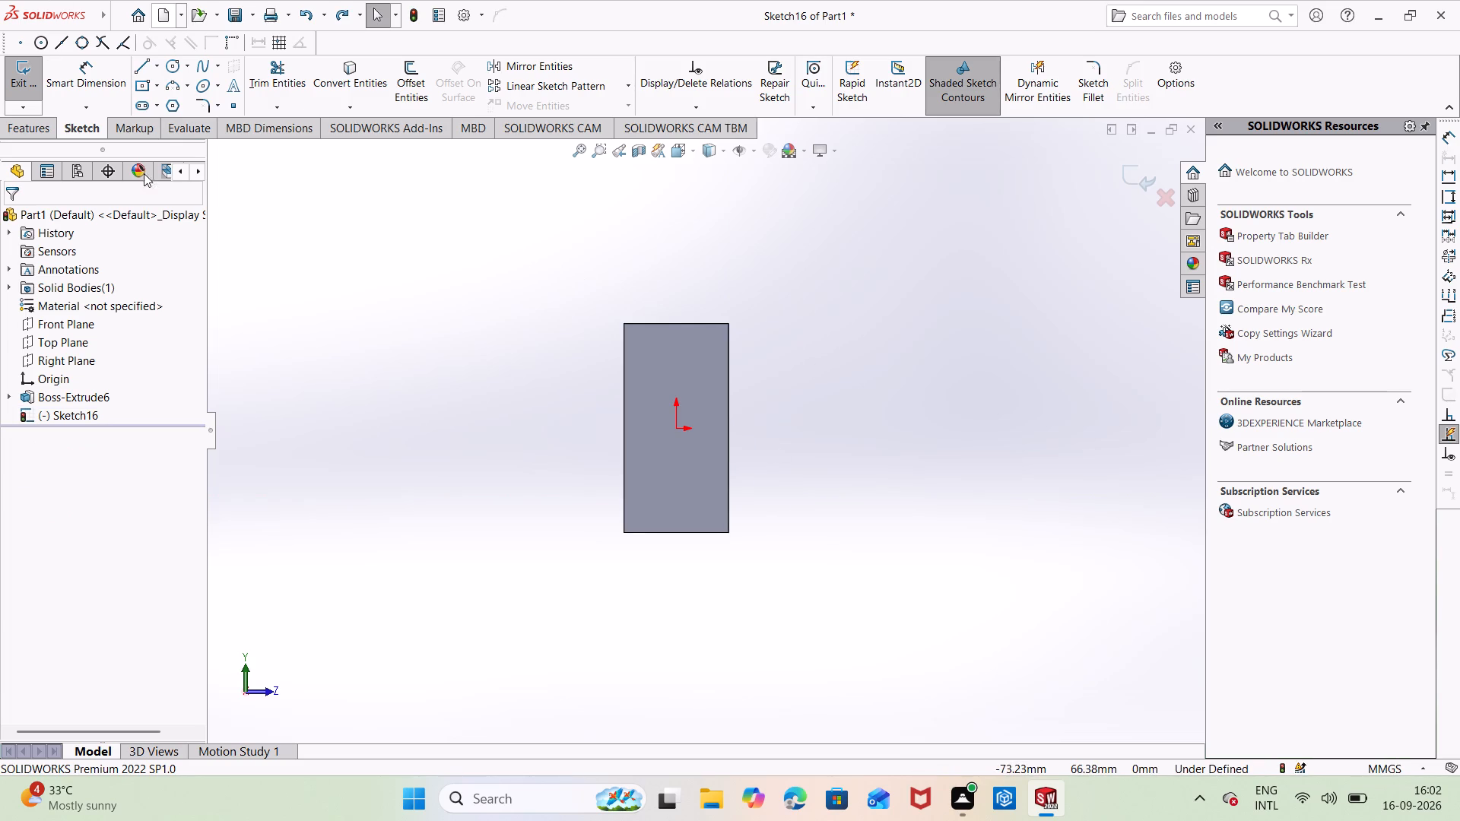
Sketch a three-point arc of about 16 mm radius, with both ends on the front long edge and bulging into the end face.
left_click(171, 81)
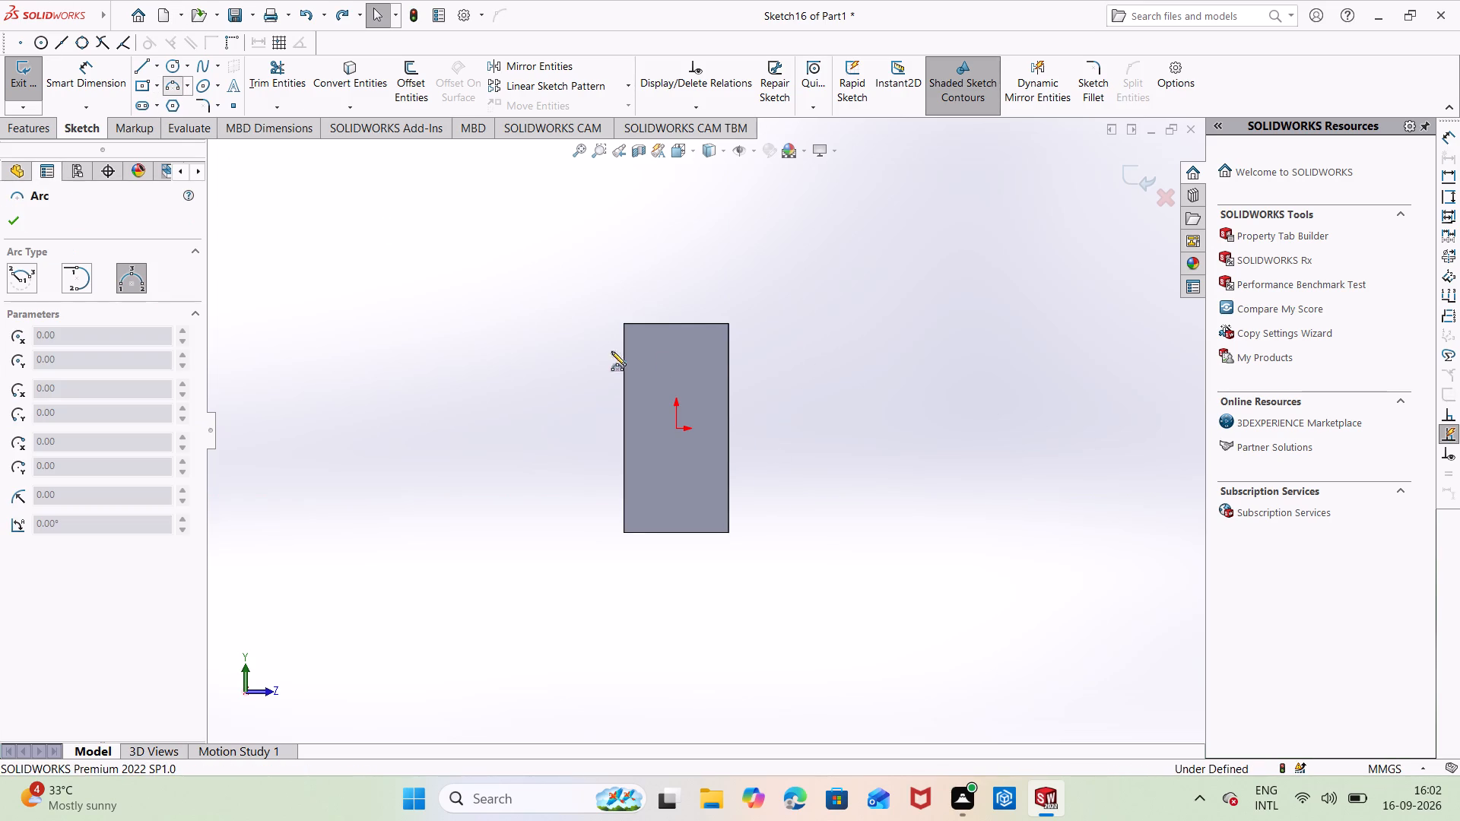
left_click(731, 364)
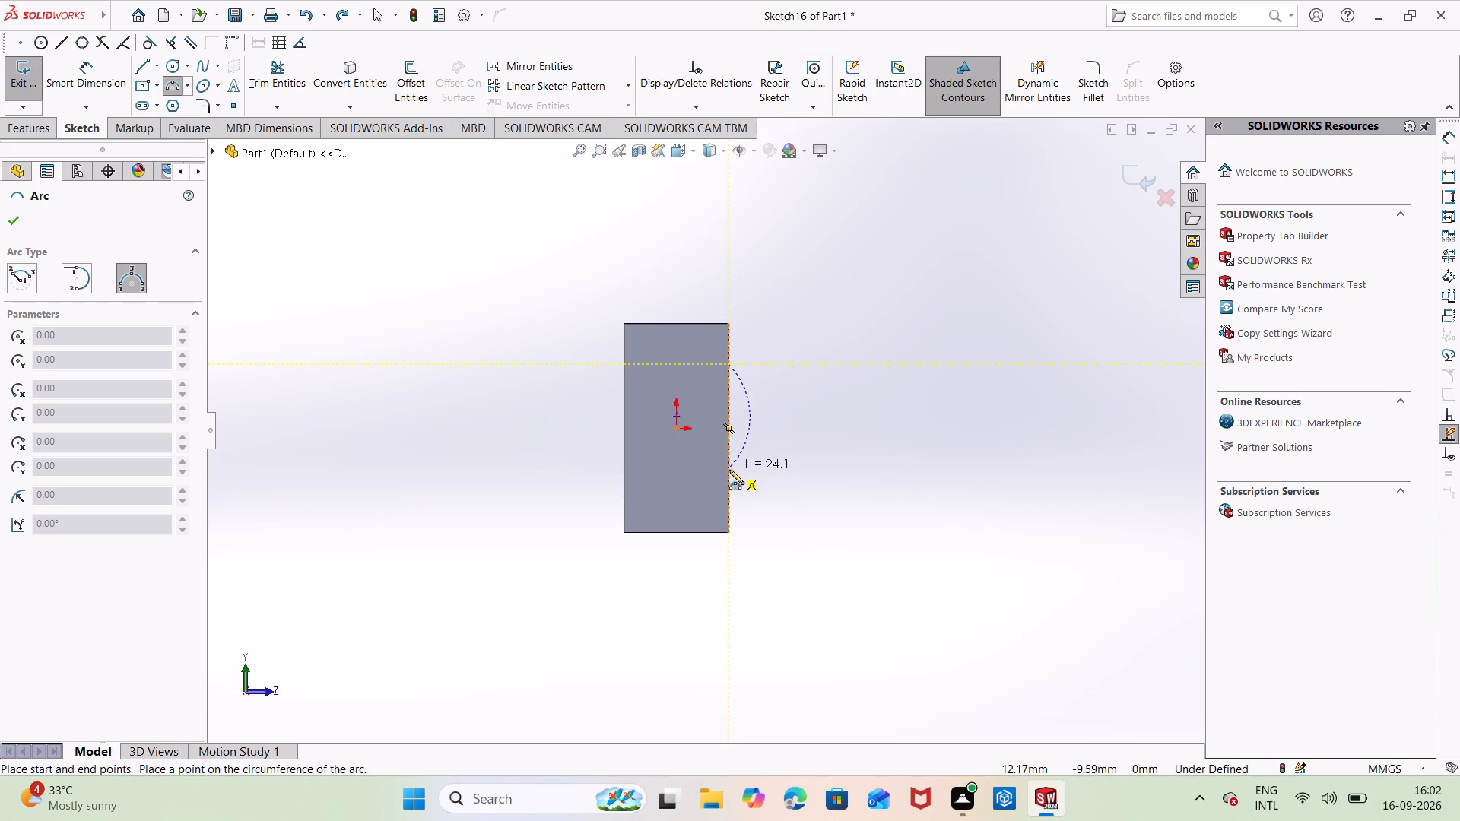
left_click(728, 502)
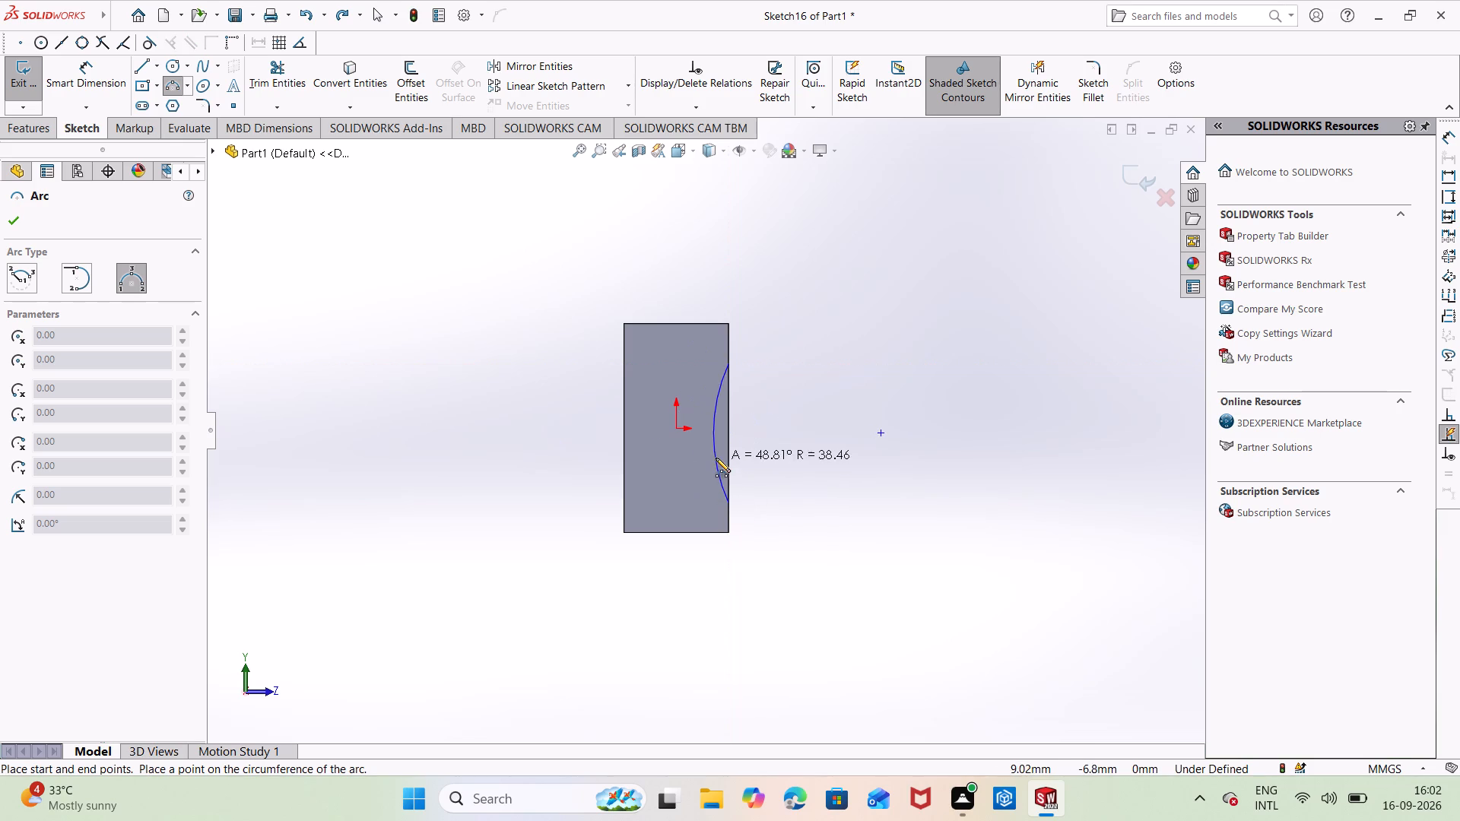
left_click(677, 465)
key("Escape")
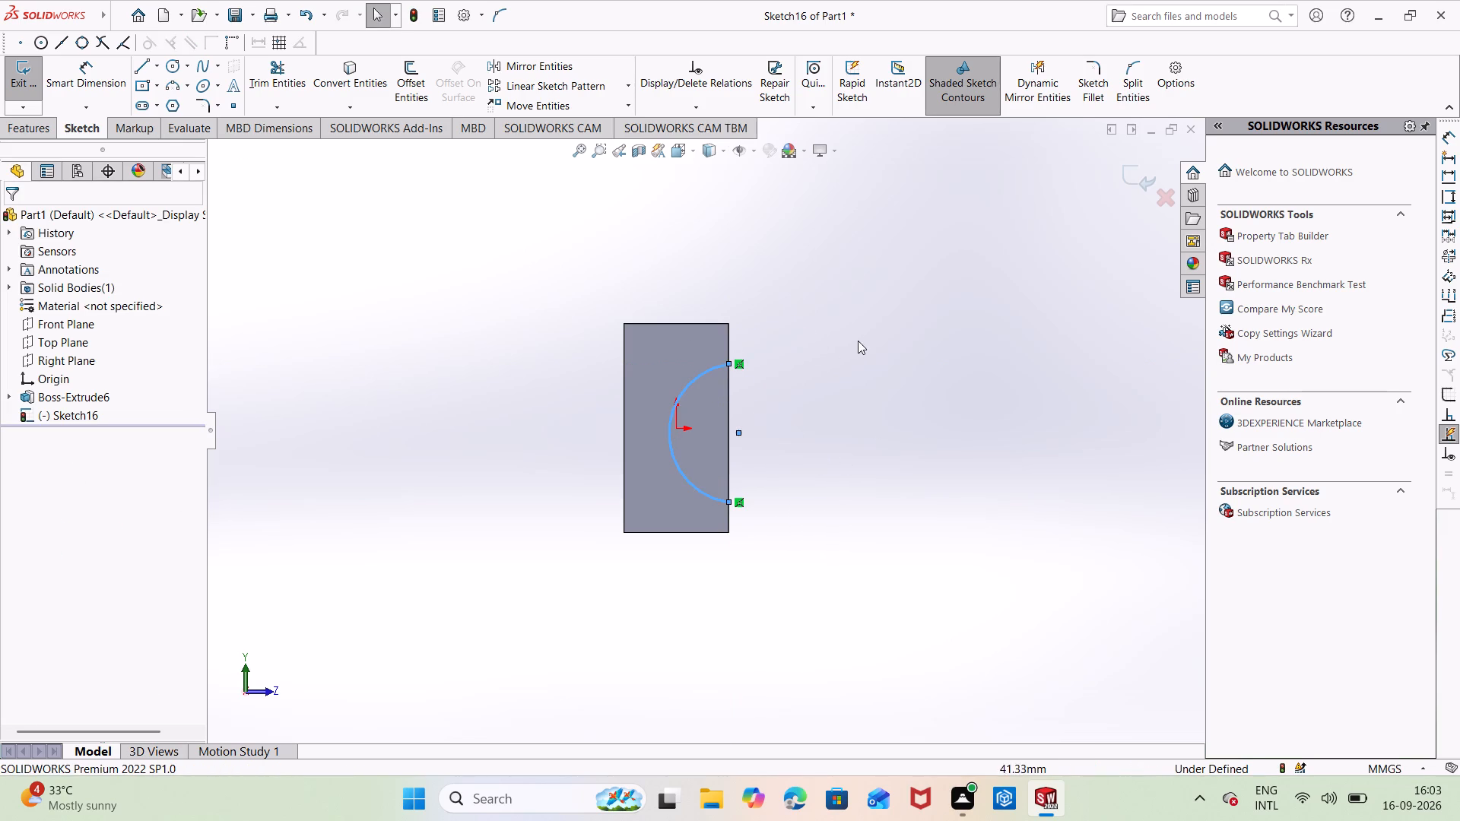
Sketch a vertical line about 6.9 mm long from the arc's lower end to the face's lower front corner.
right_click_drag(856, 339, 783, 322)
left_click(728, 500)
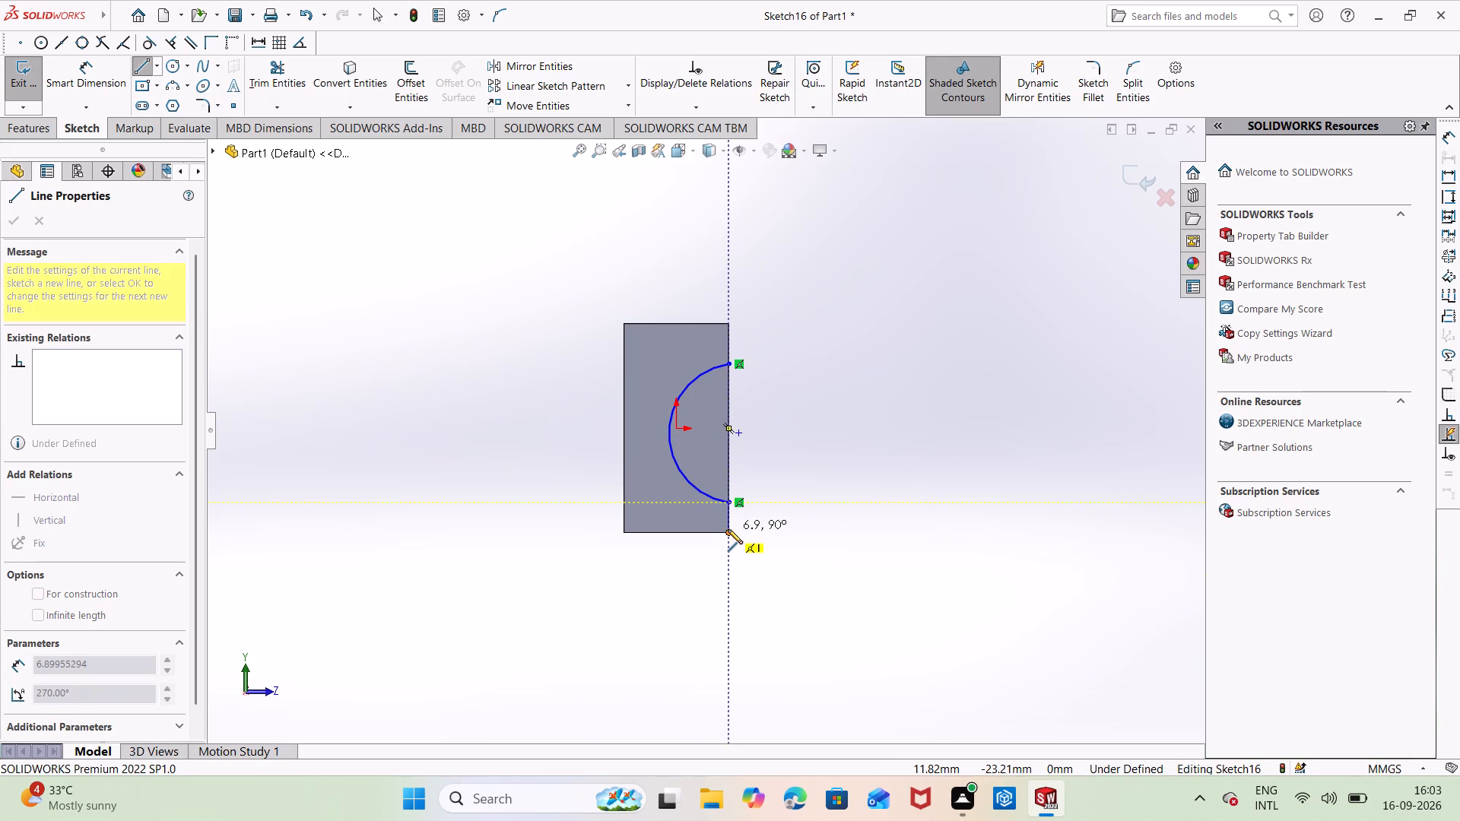
left_click(728, 534)
key("grave")
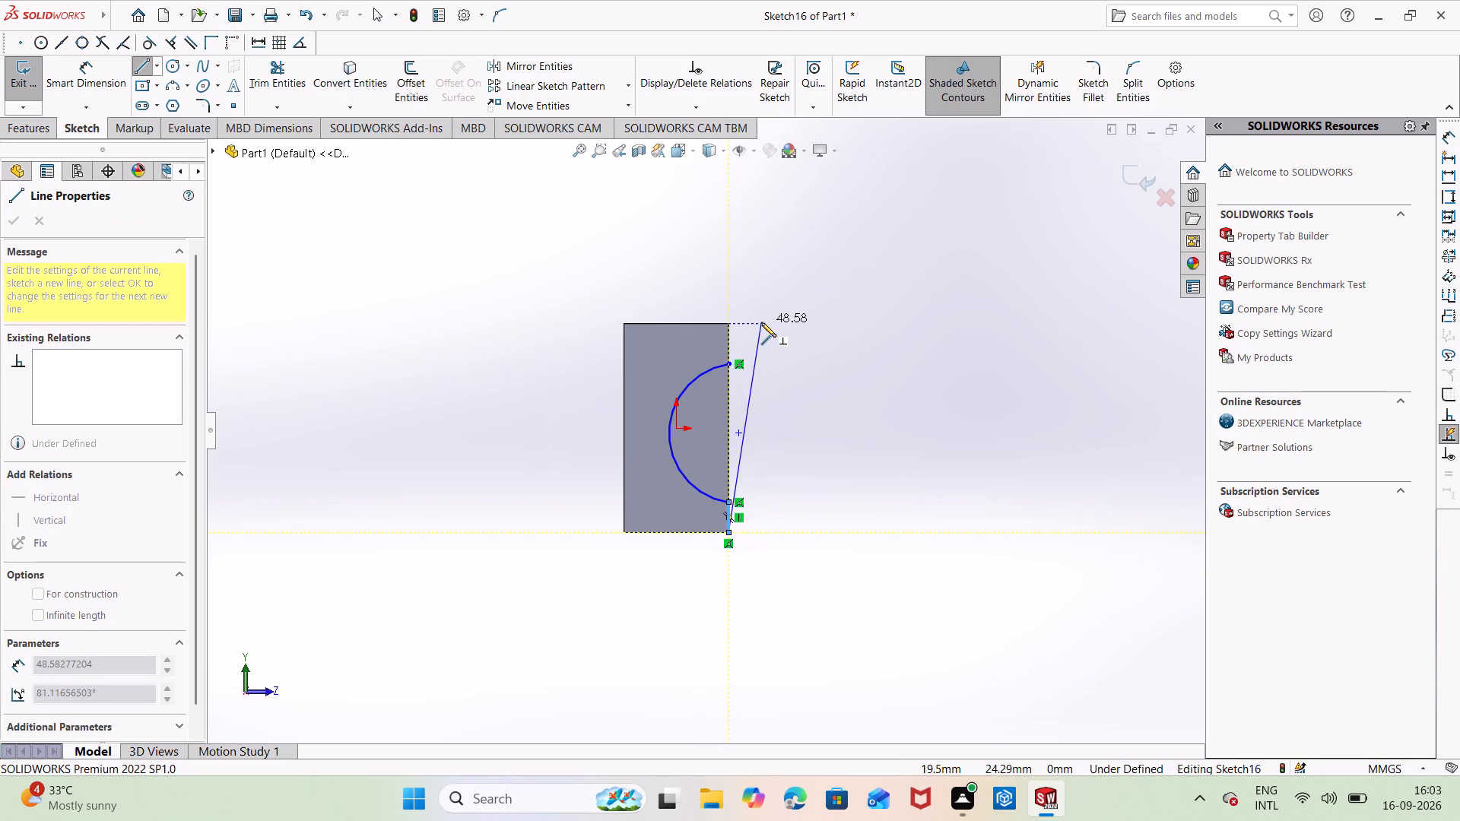
key("Escape")
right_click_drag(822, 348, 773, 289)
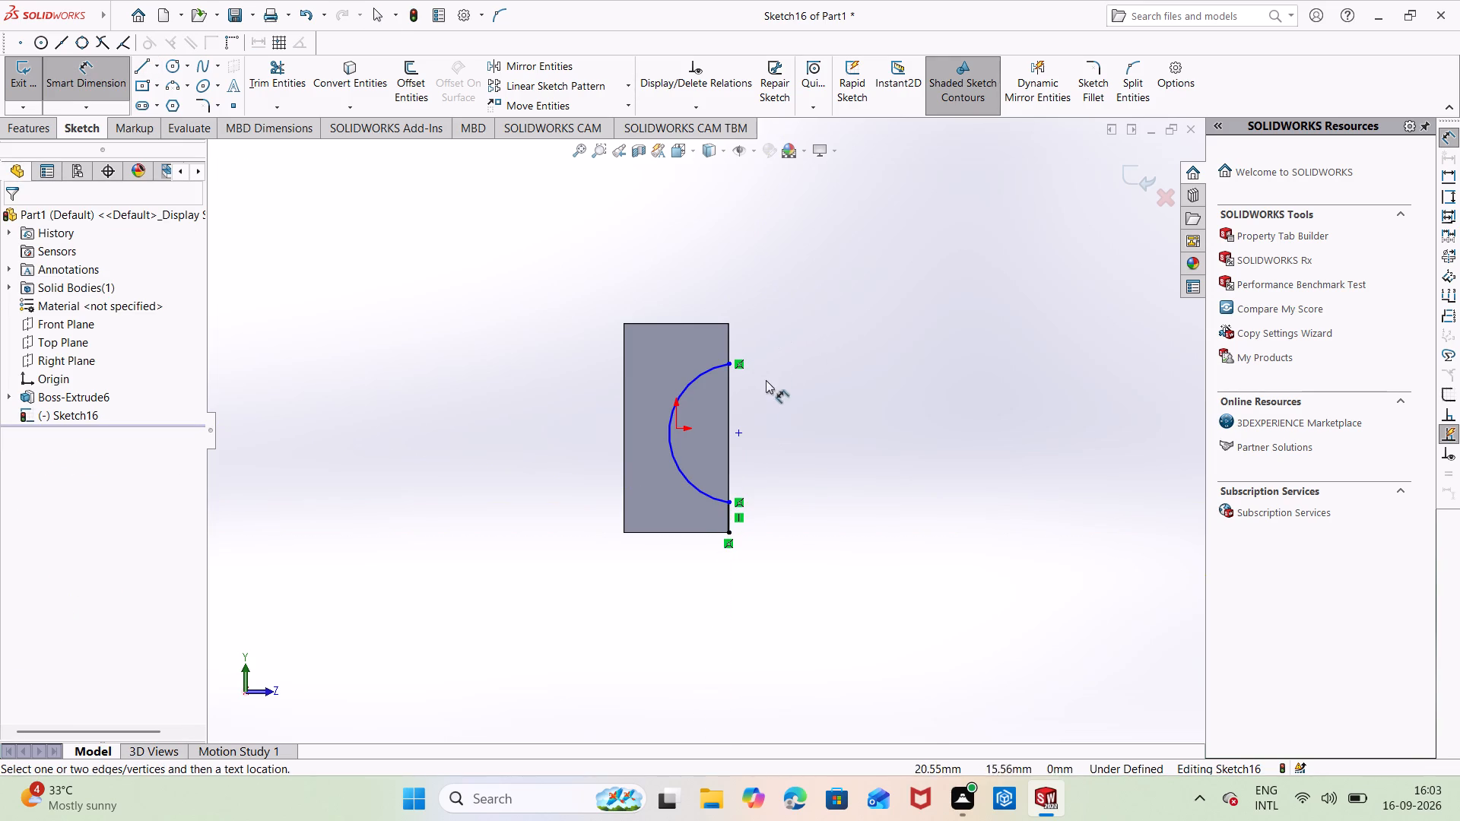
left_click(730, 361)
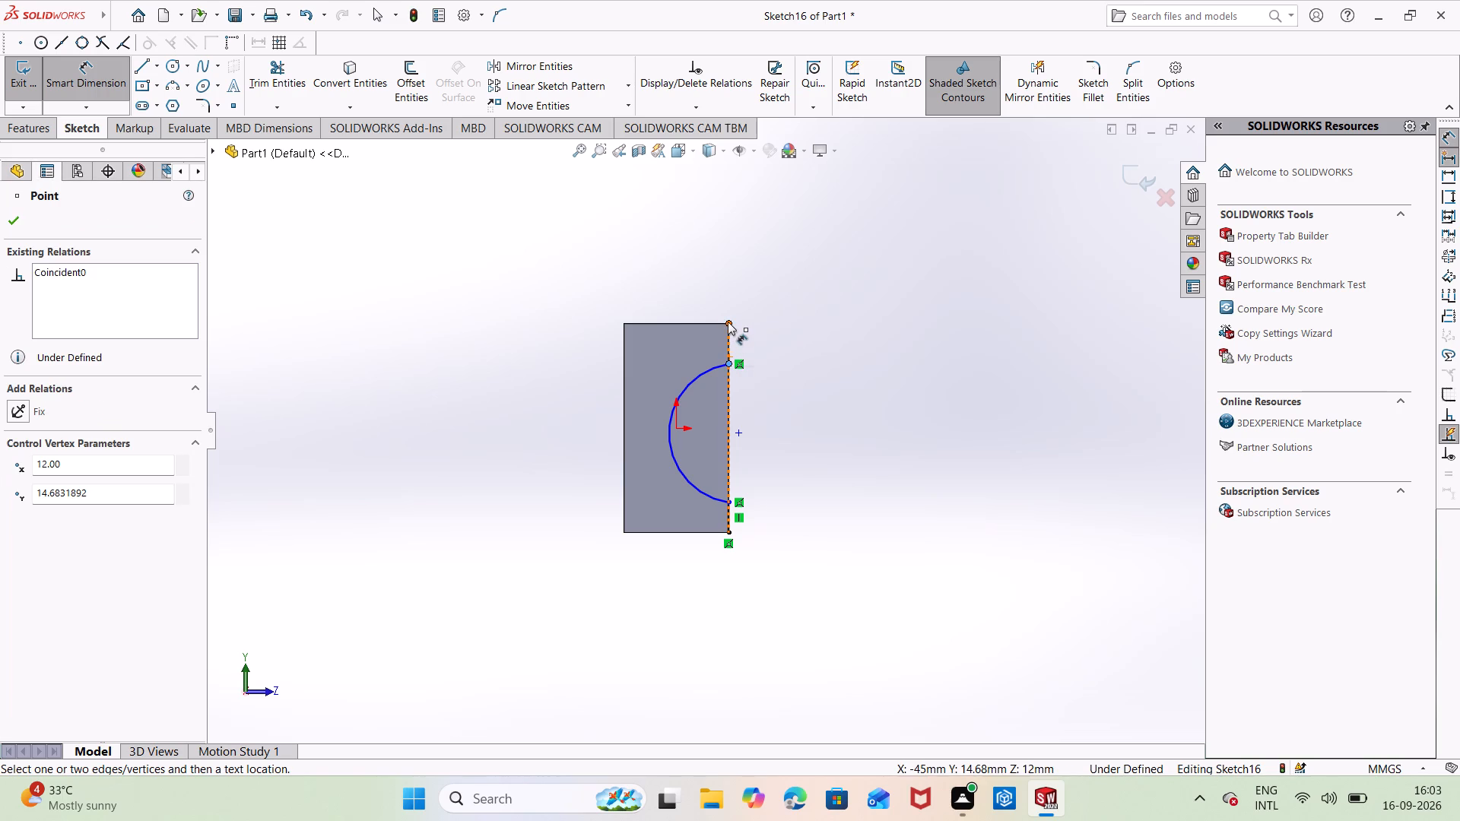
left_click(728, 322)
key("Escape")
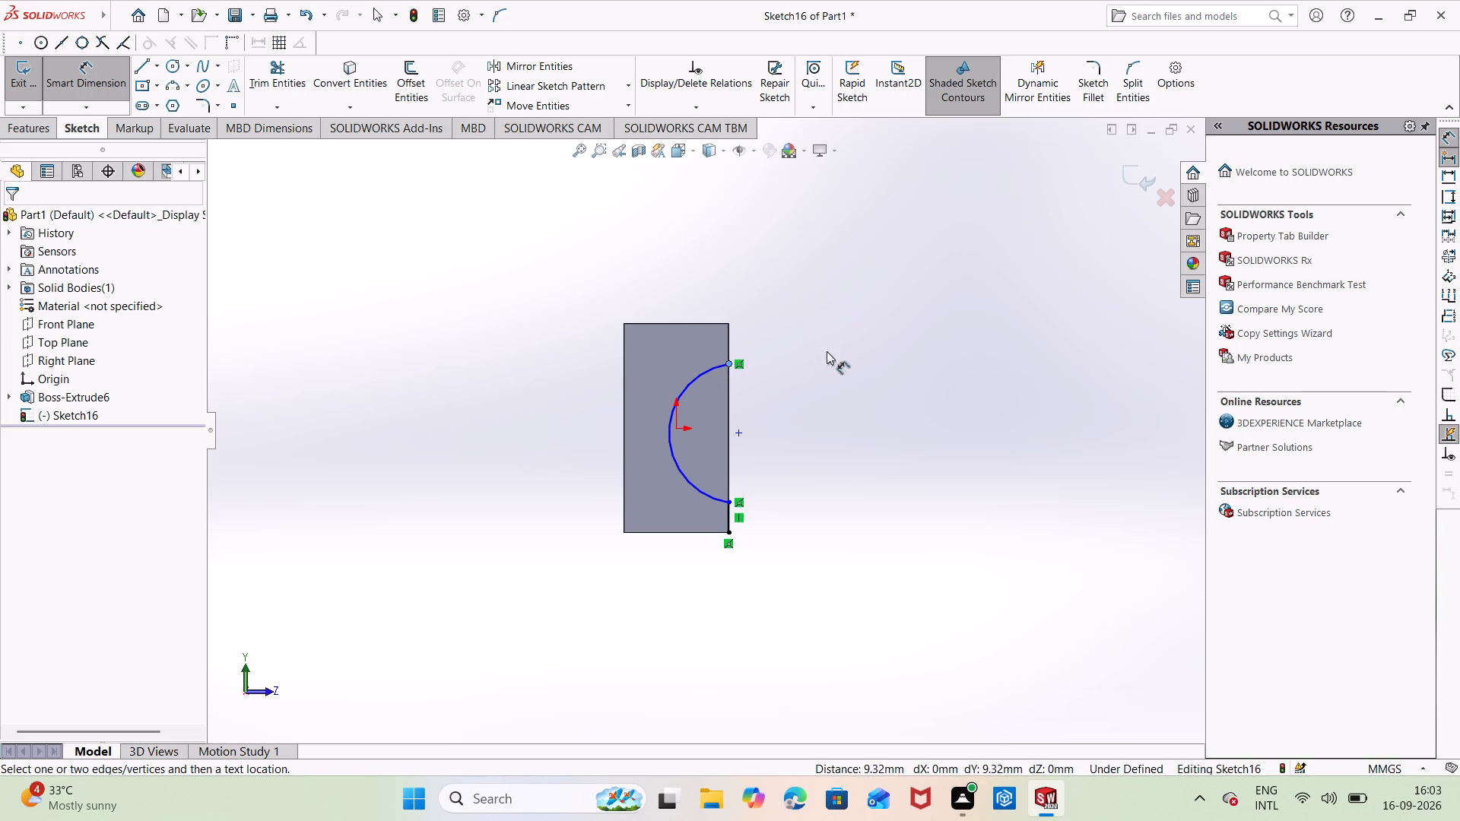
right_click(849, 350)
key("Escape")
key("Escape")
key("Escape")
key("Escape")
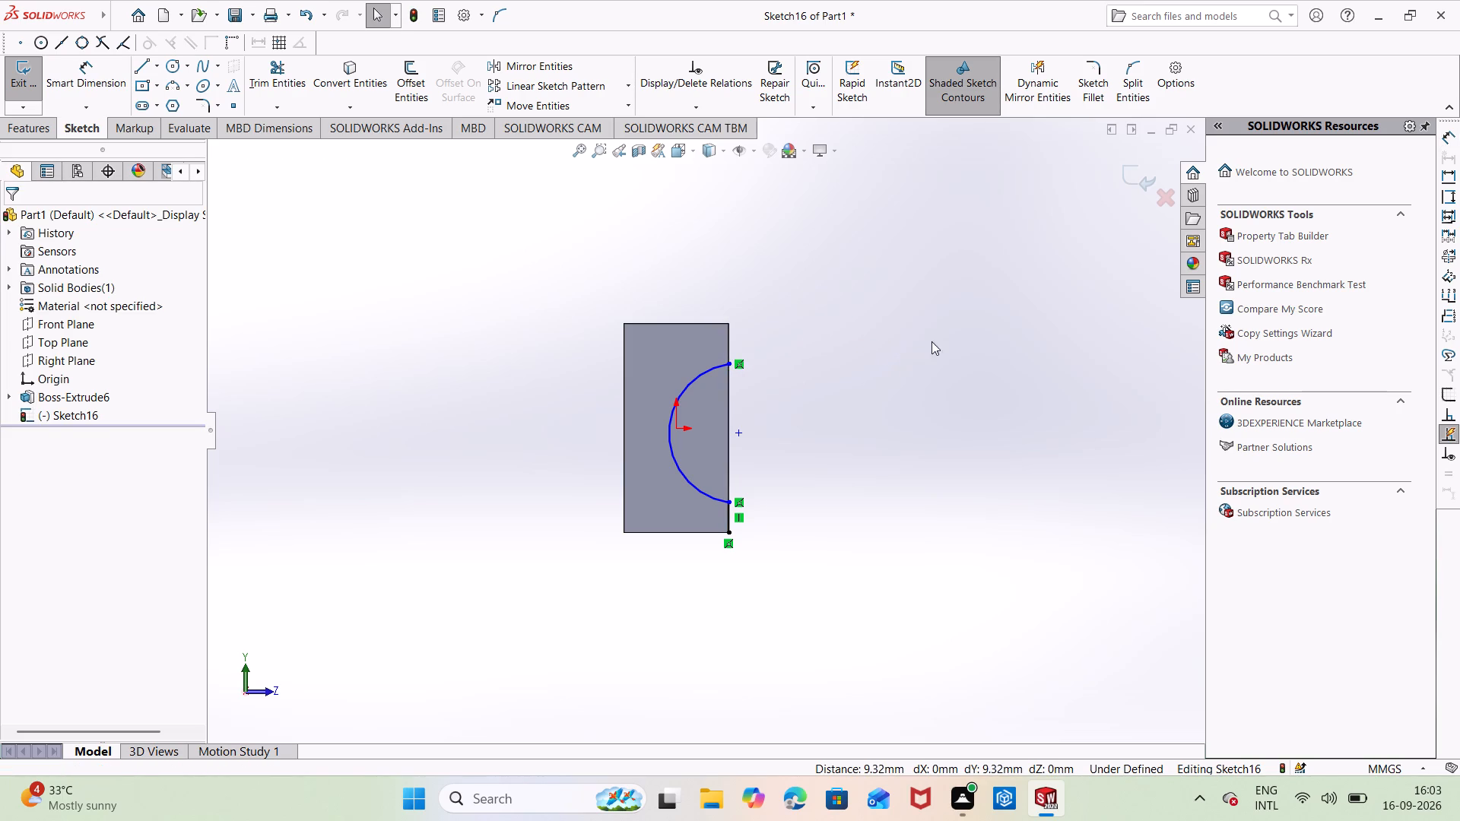
Sketch a vertical line about 9.3 mm long from the arc's upper end to the face's upper front corner.
right_click_drag(973, 337, 855, 334)
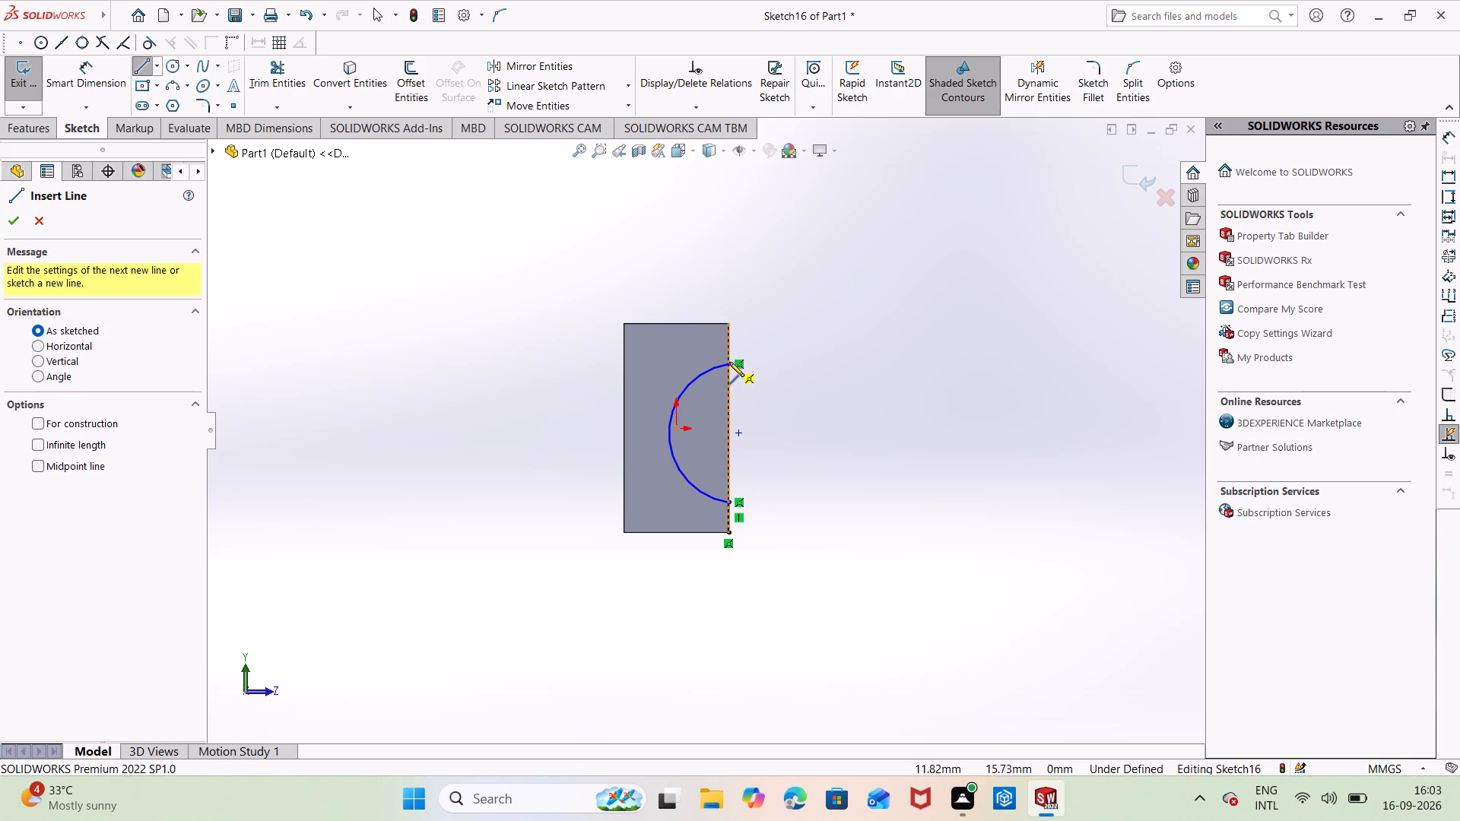
left_click(731, 363)
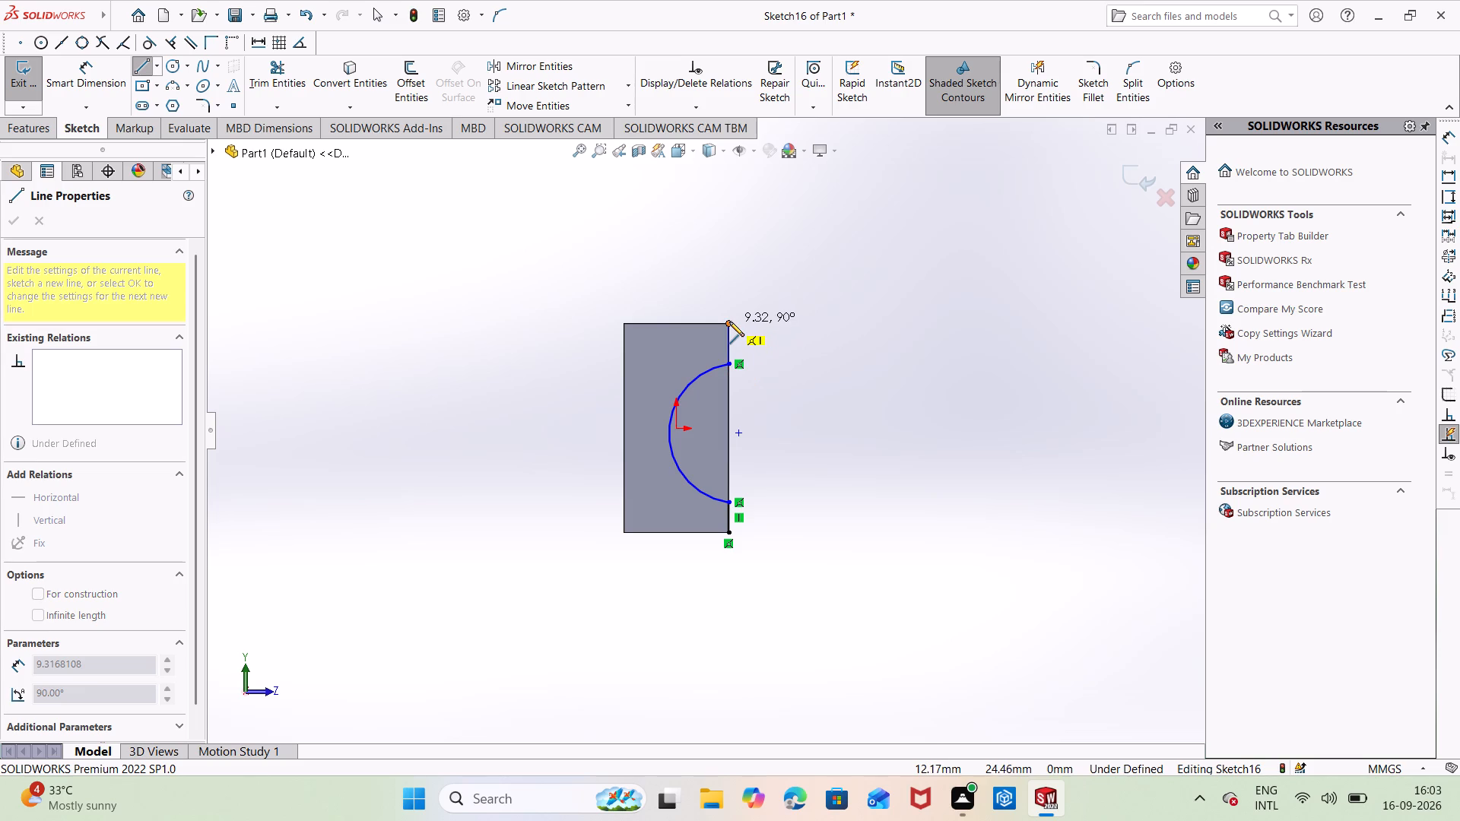
left_click(729, 322)
key("Escape")
Dimension the upper vertical line between the arc and the corner and set its length to 8 mm.
right_click_drag(890, 244, 820, 244)
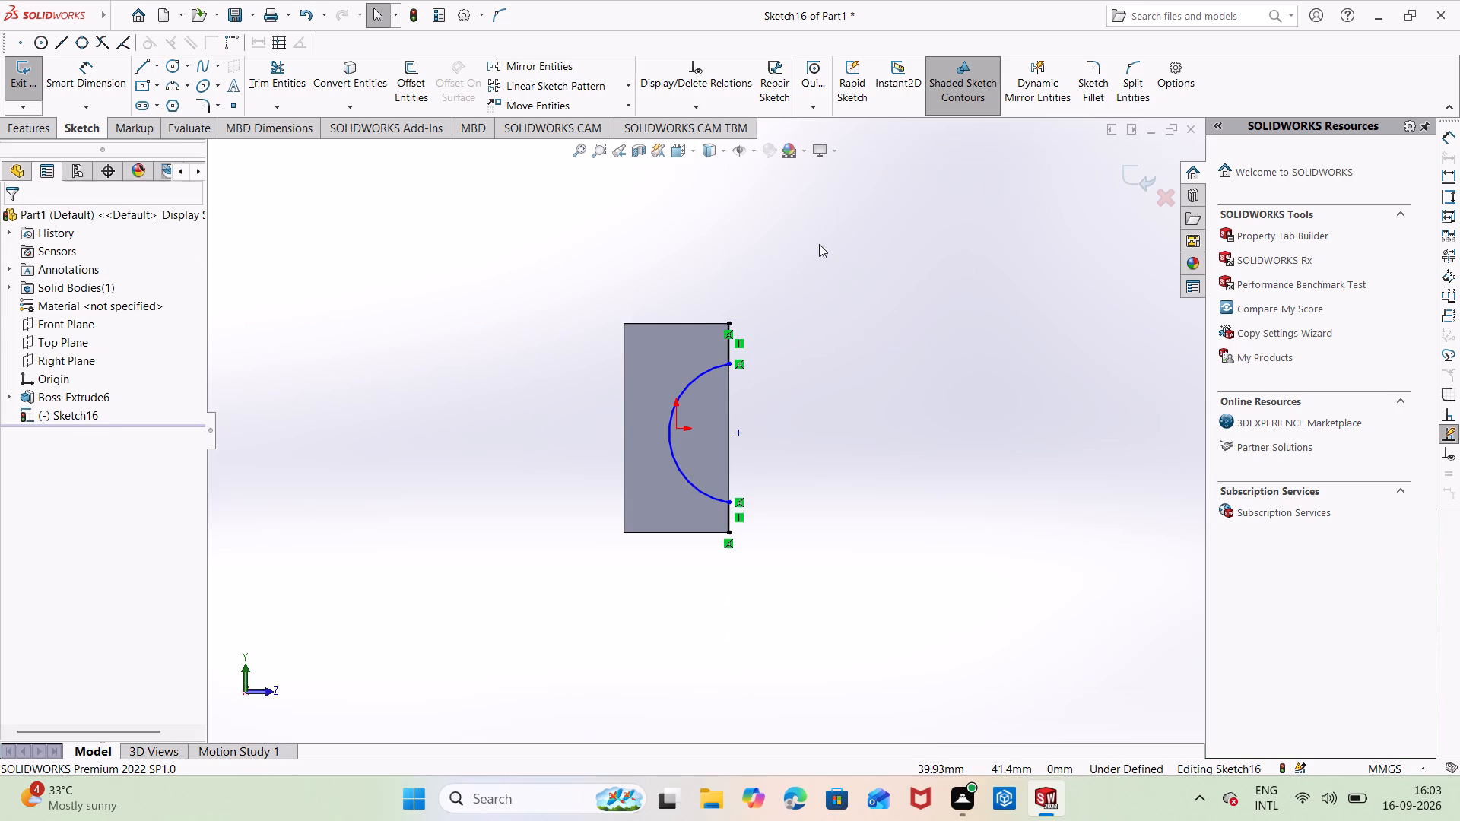
right_click_drag(880, 300, 906, 191)
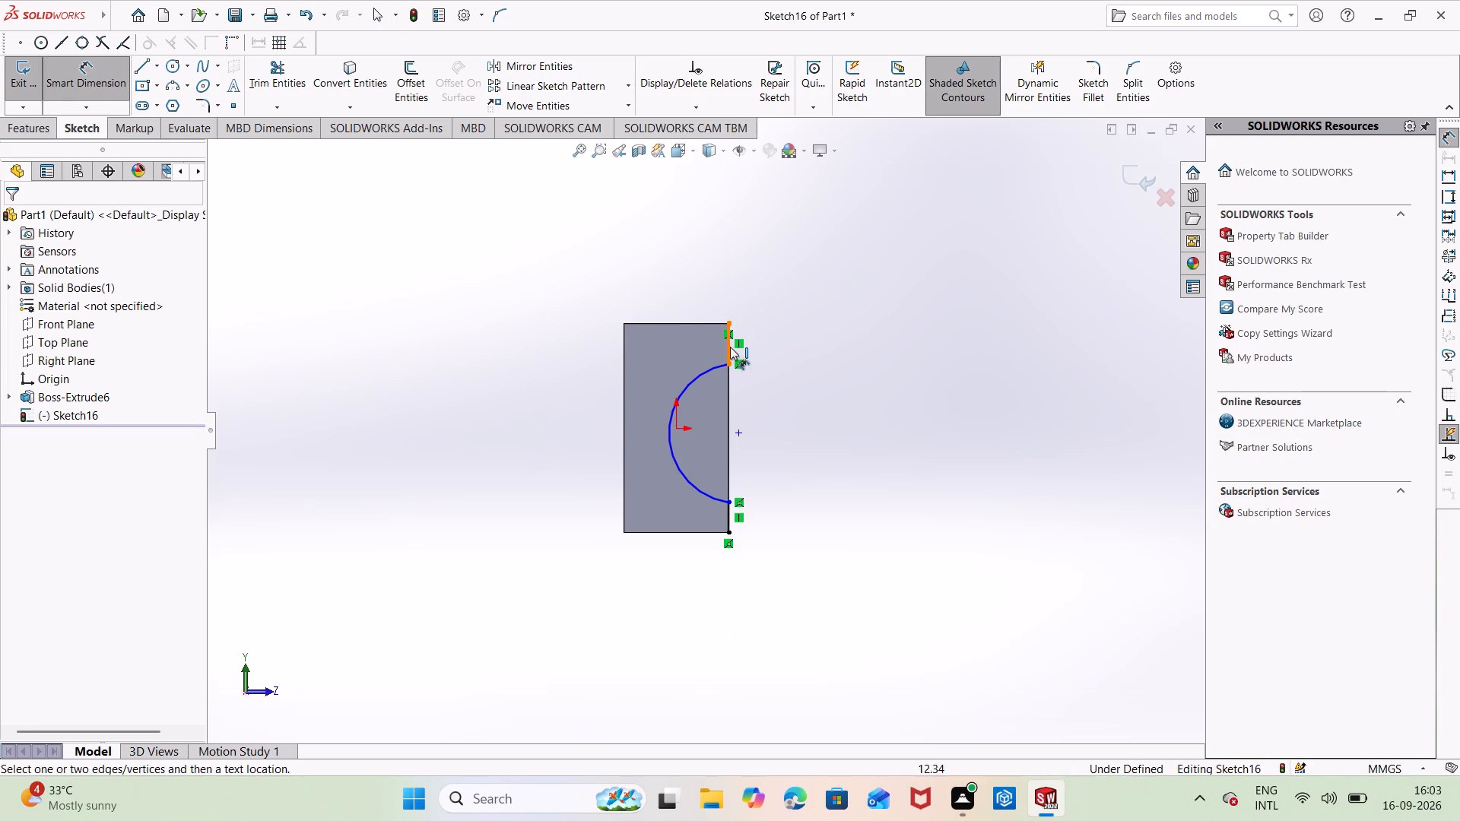
left_click(731, 345)
left_click(824, 341)
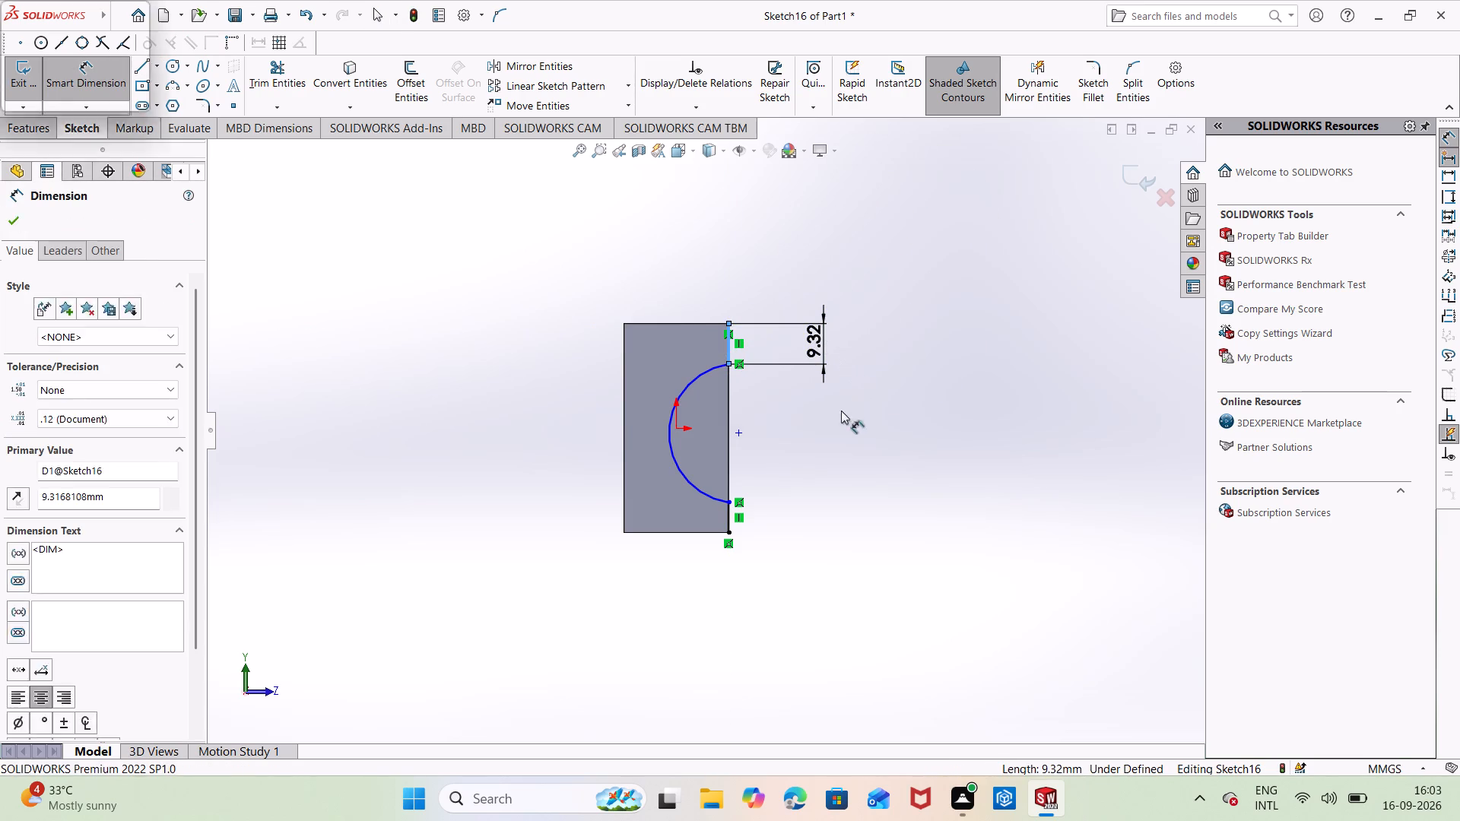
key("BackSpace")
key("8")
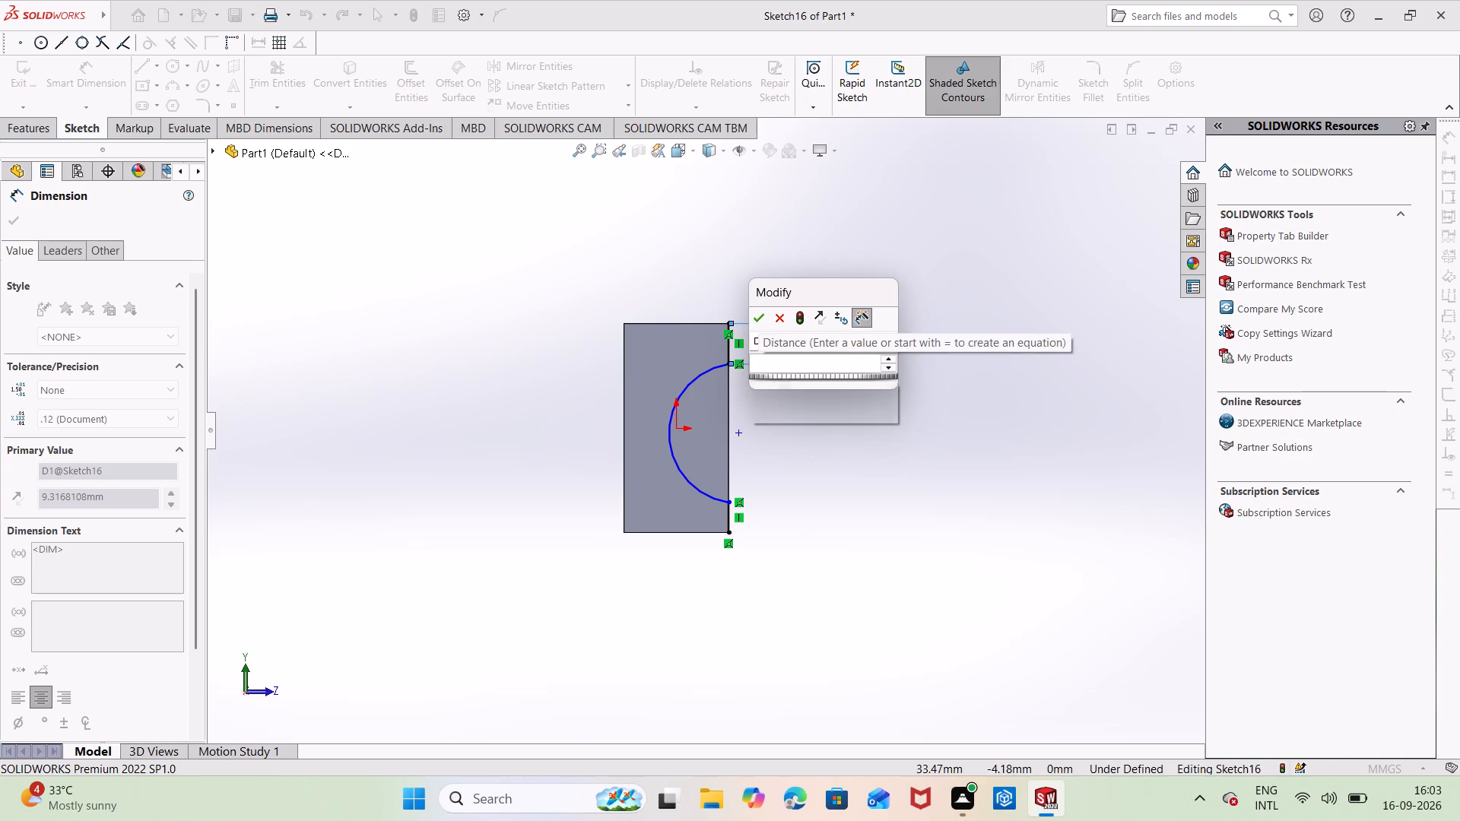
key("Return")
right_click_drag(893, 452, 839, 451)
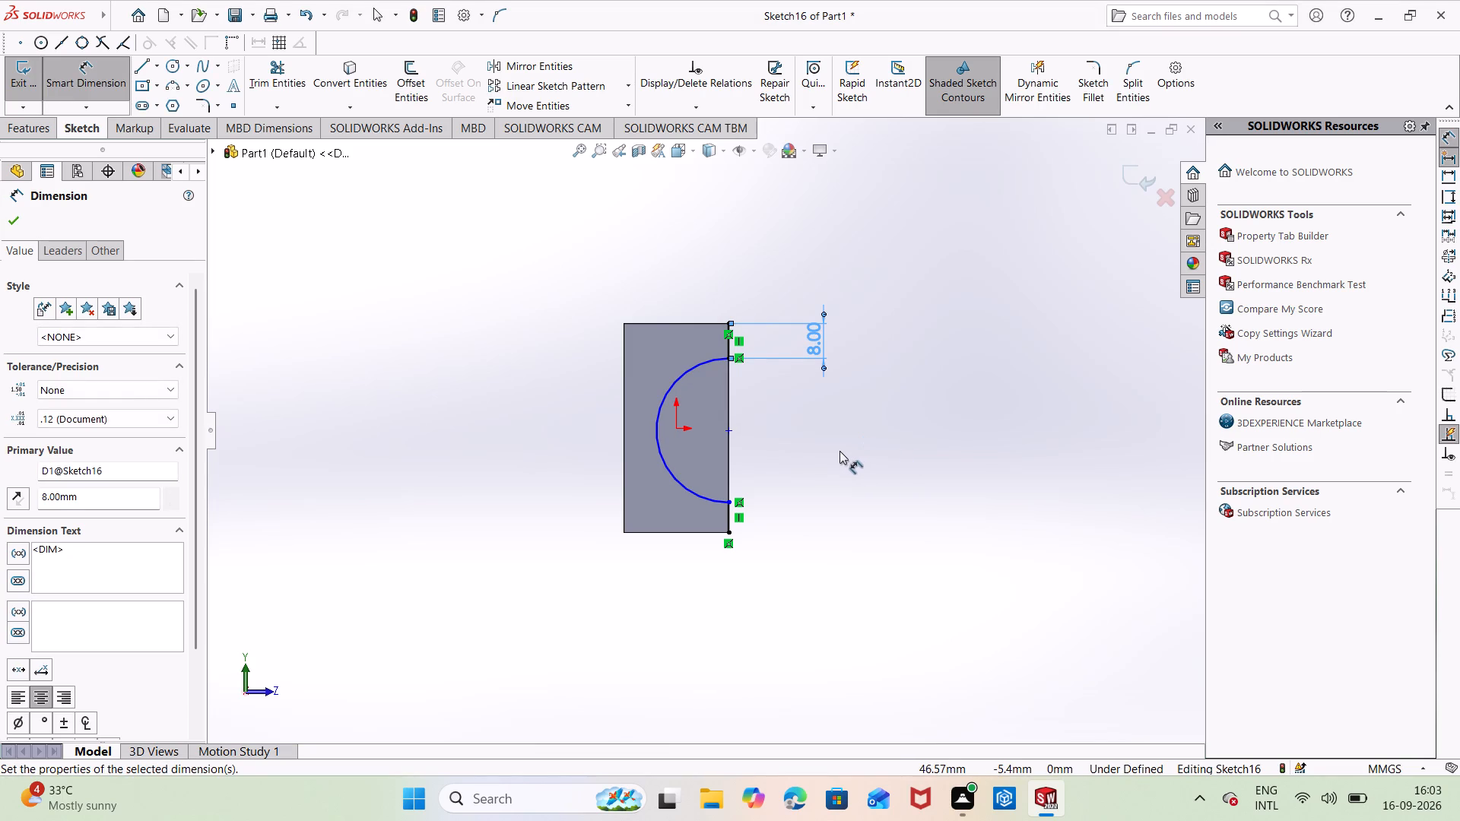
Dimension the lower vertical line between the arc and the corner and set its length to 8 mm.
right_click_drag(839, 451, 812, 451)
right_click_drag(838, 471, 886, 369)
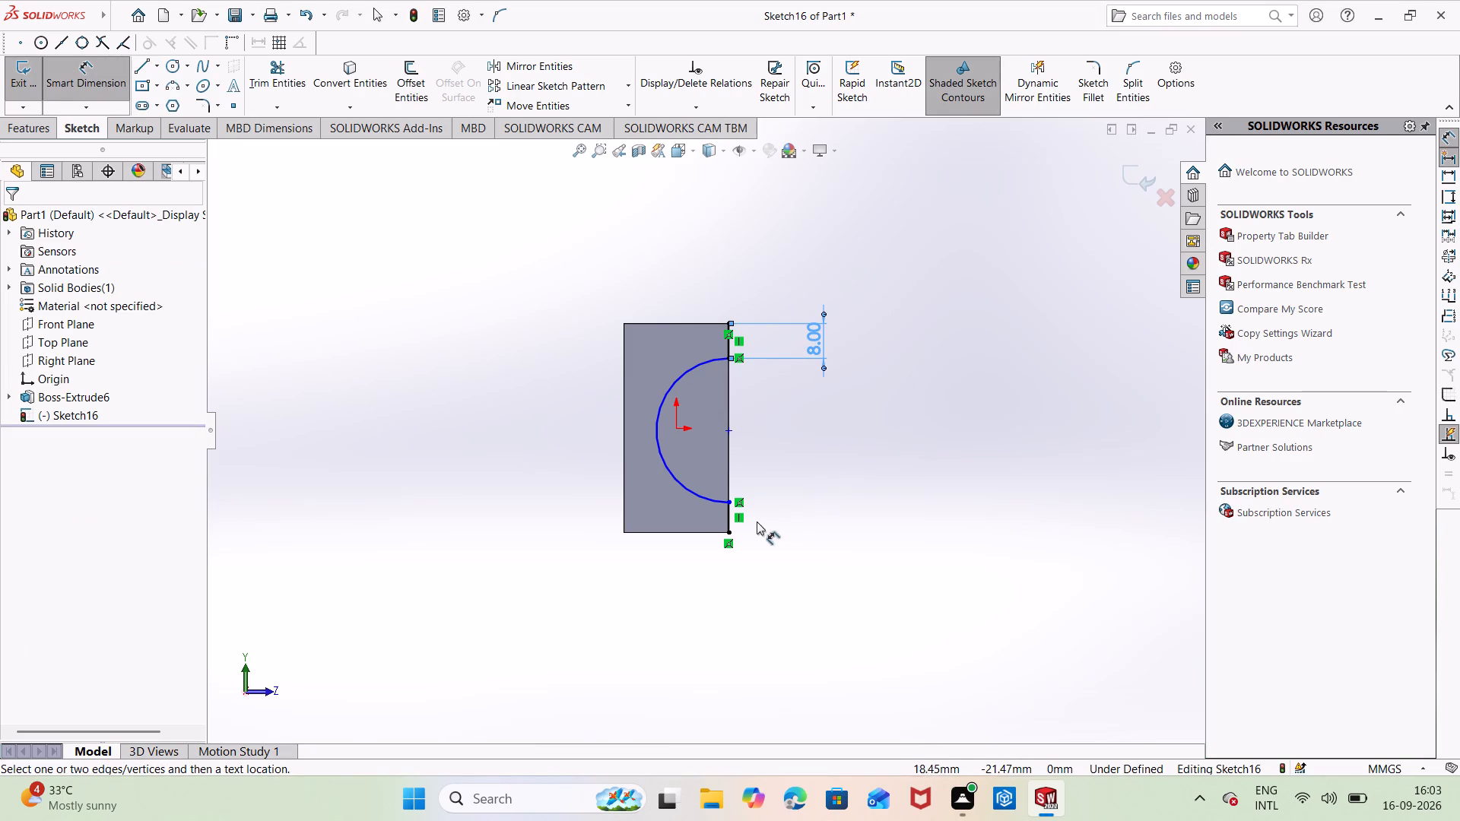
left_click(729, 521)
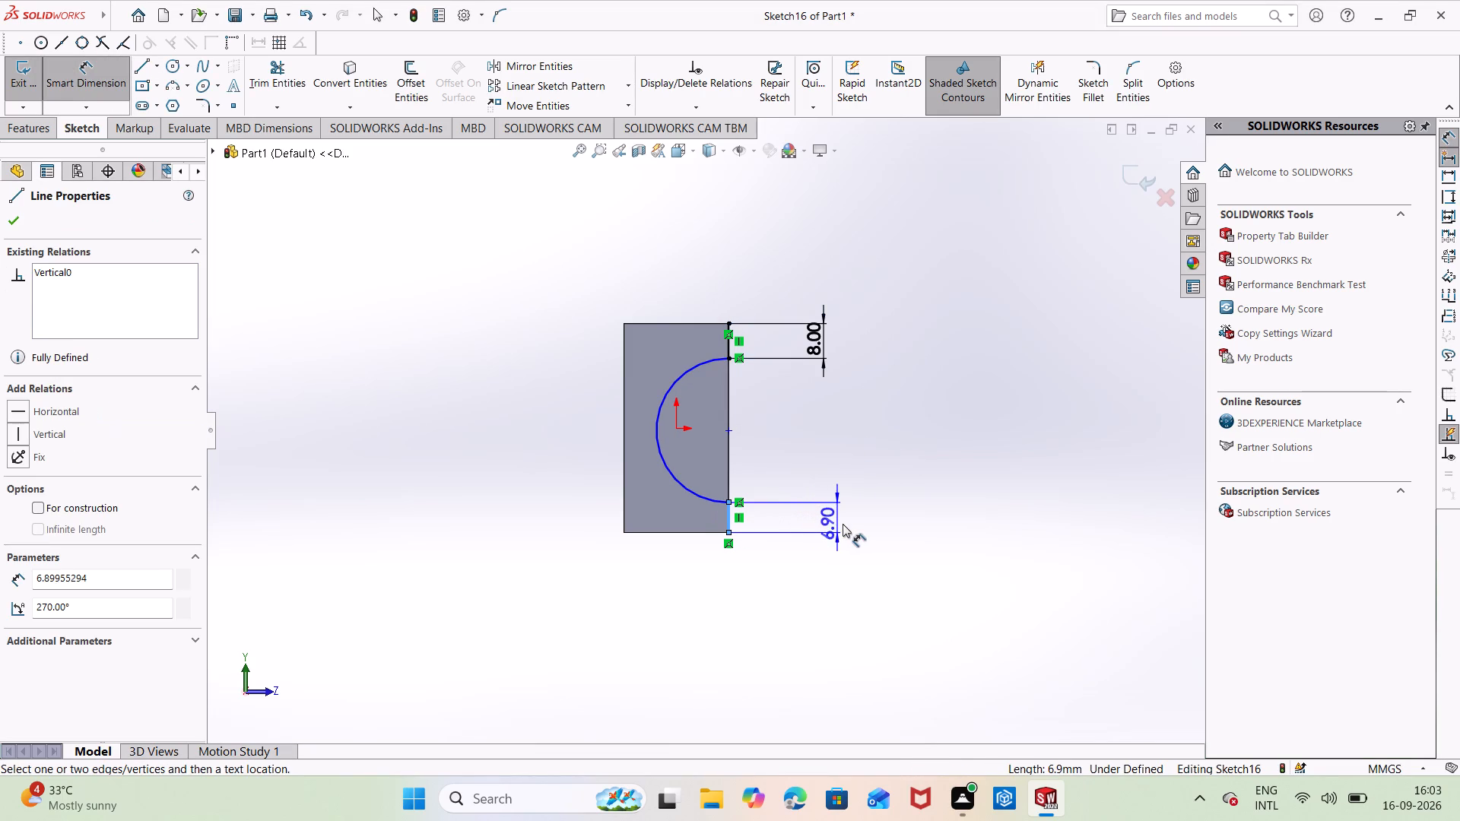
left_click(843, 524)
key("BackSpace")
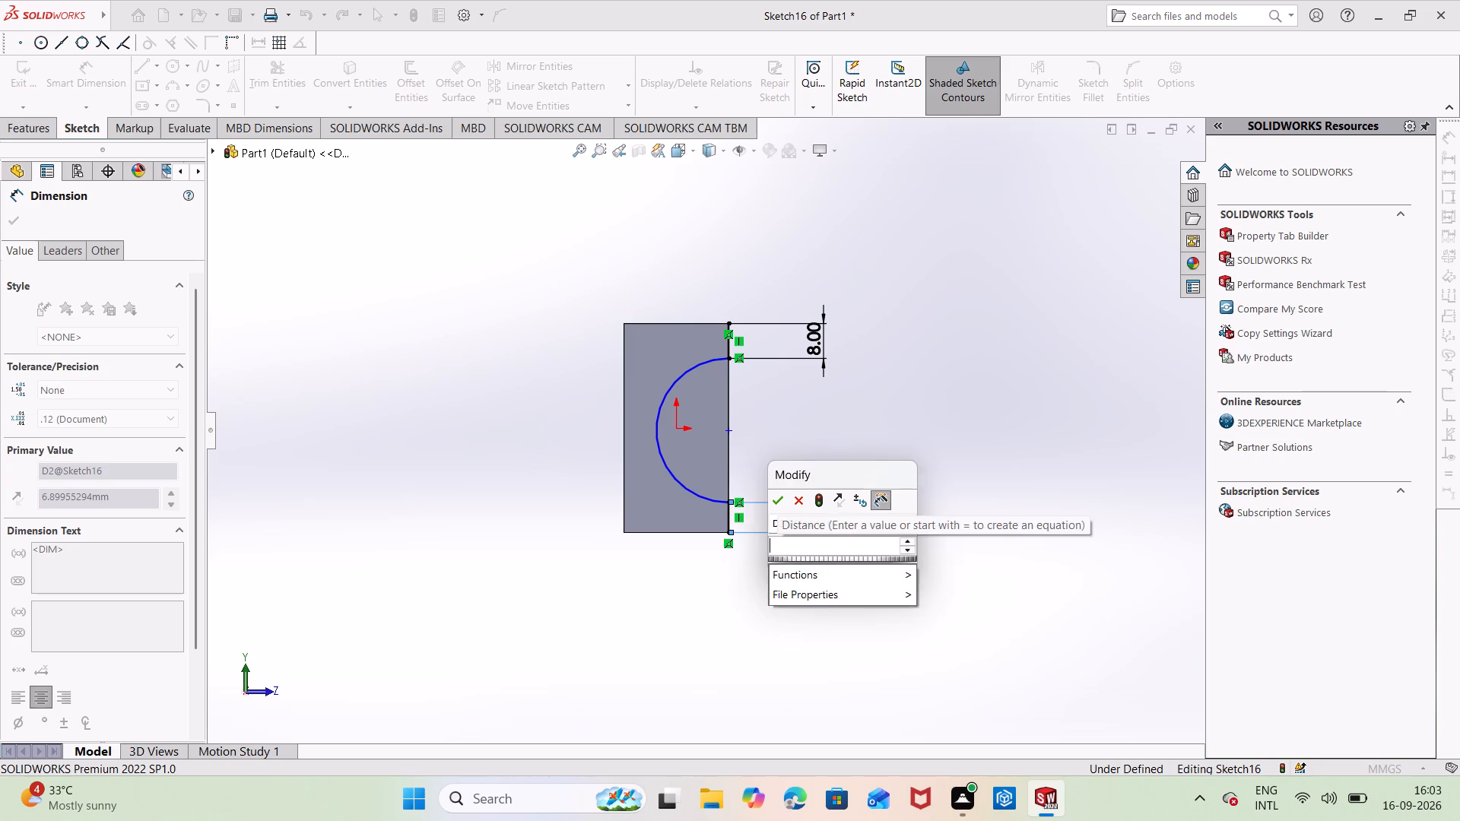
key("8")
key("Return")
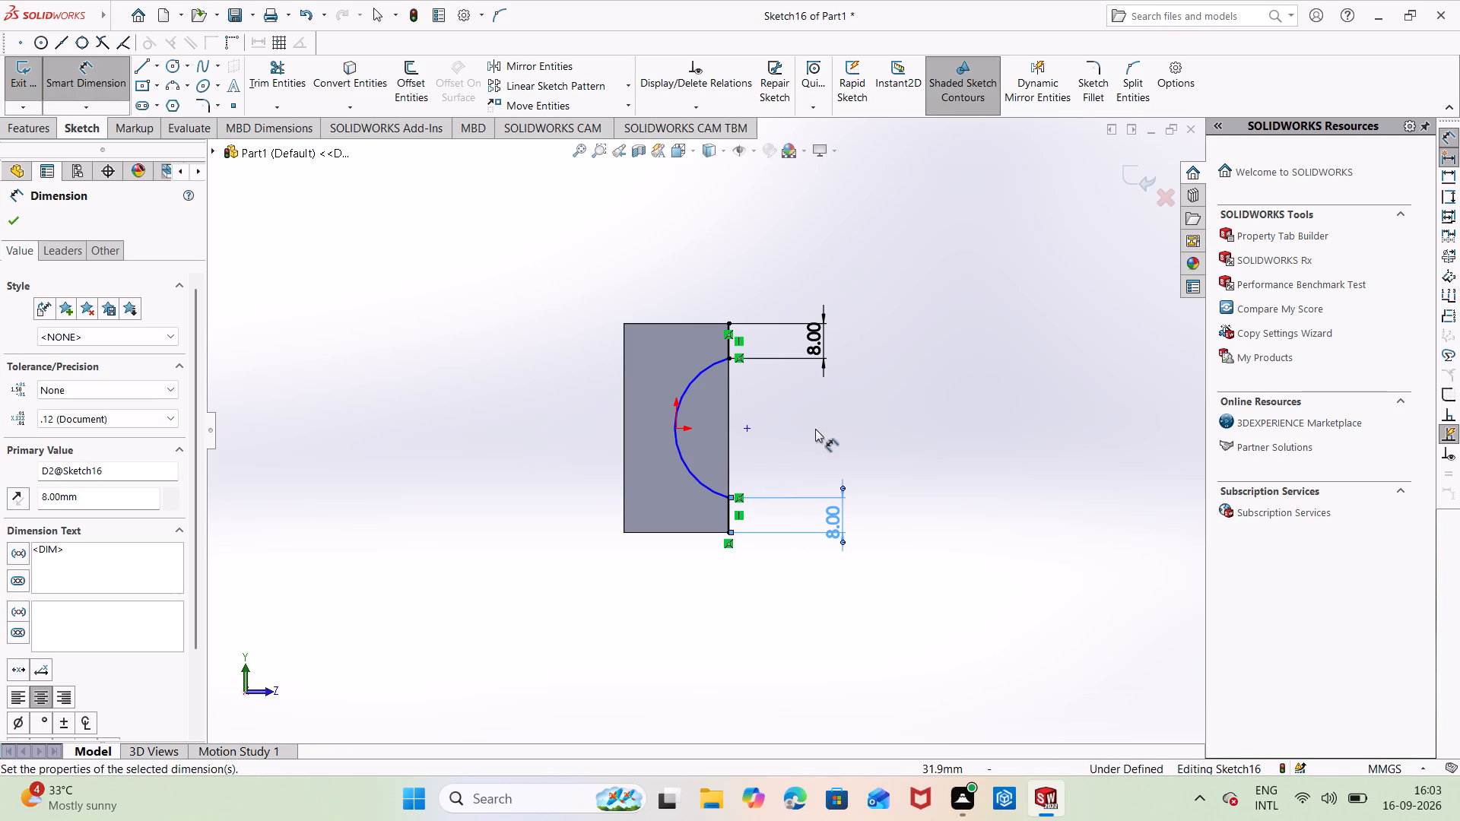
Dimension the arc's radius and set it to 16 mm.
left_click(679, 462)
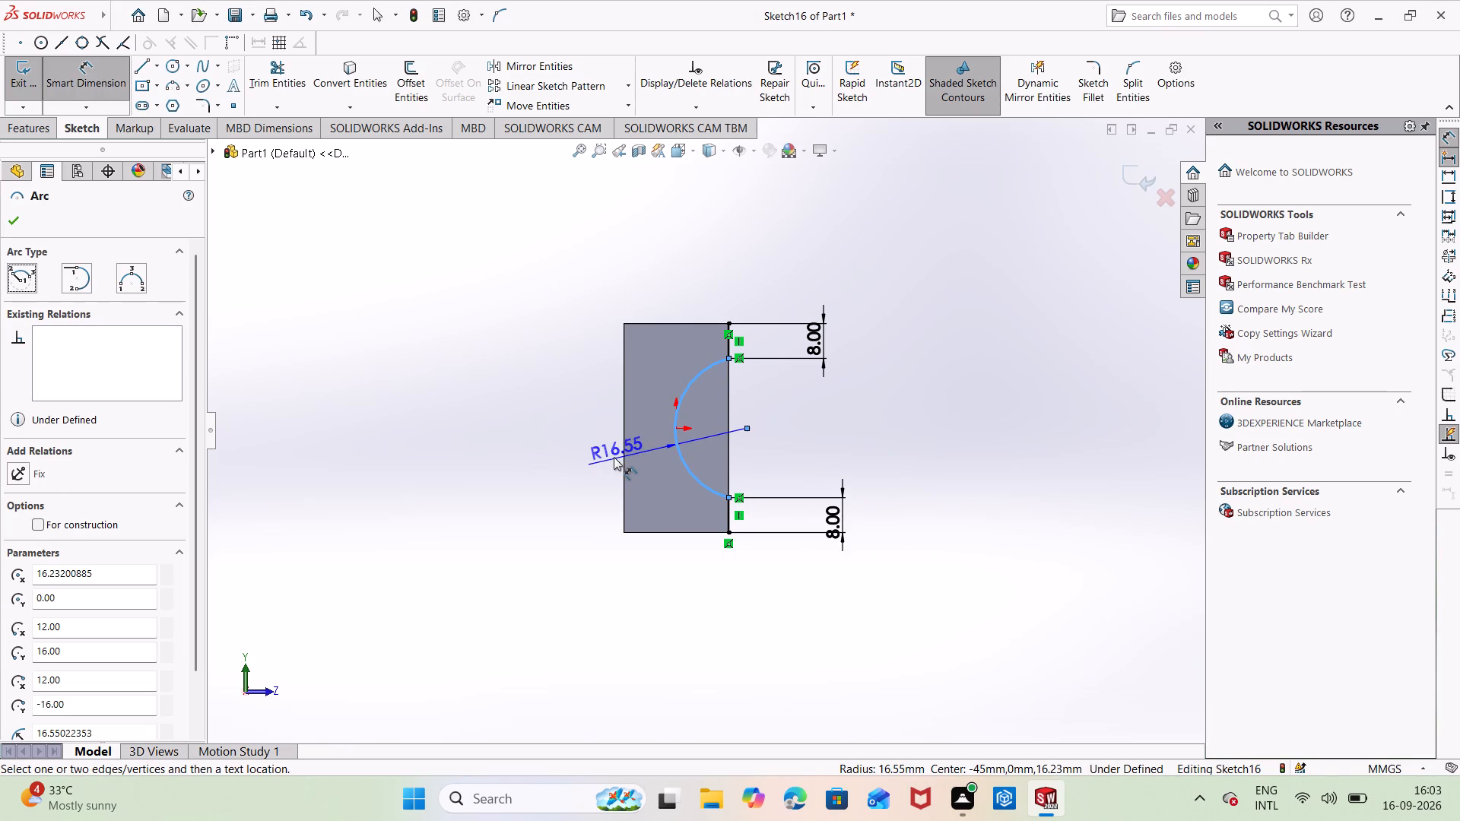
left_click(642, 483)
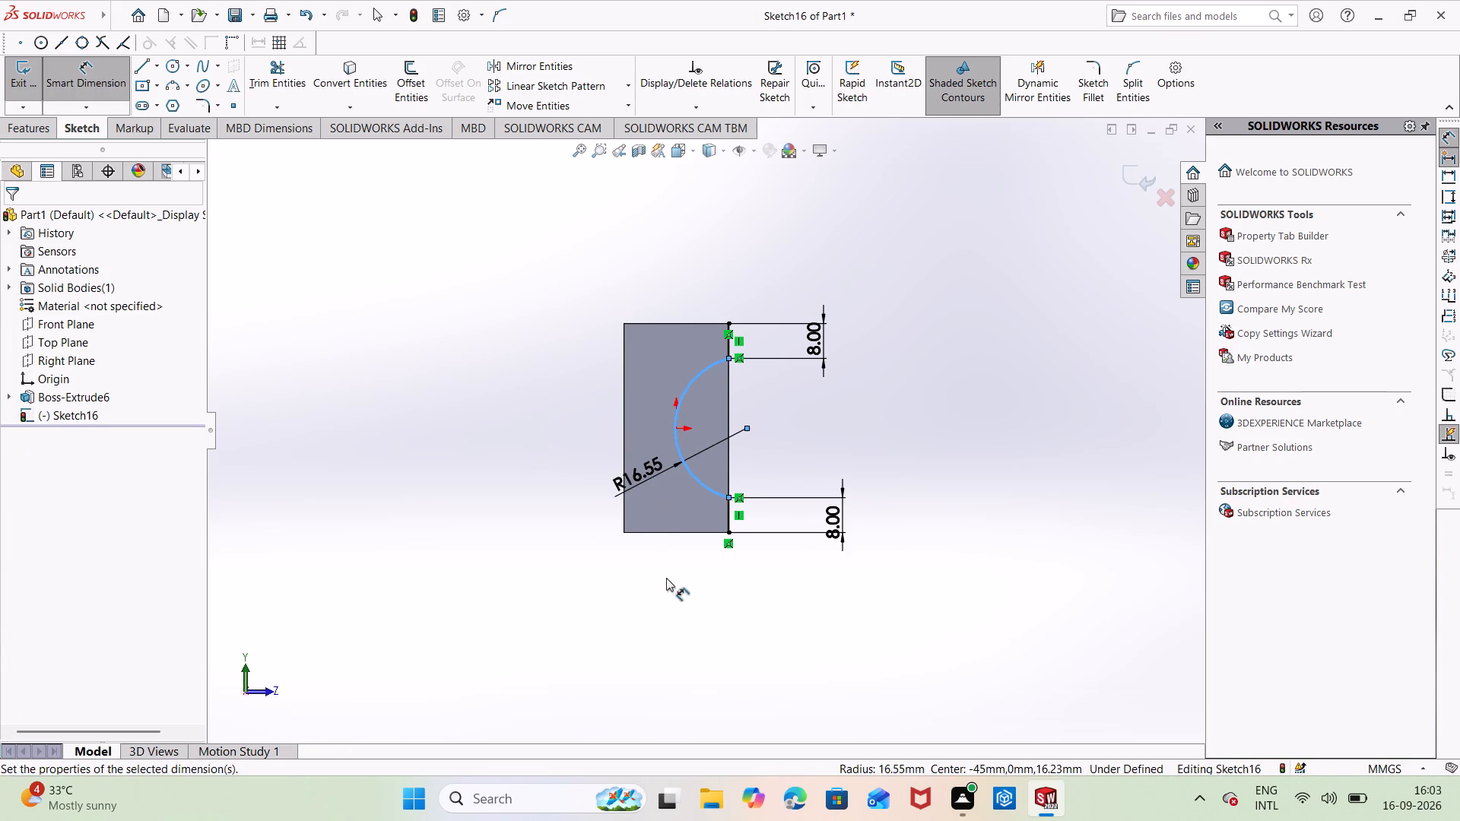
key("BackSpace")
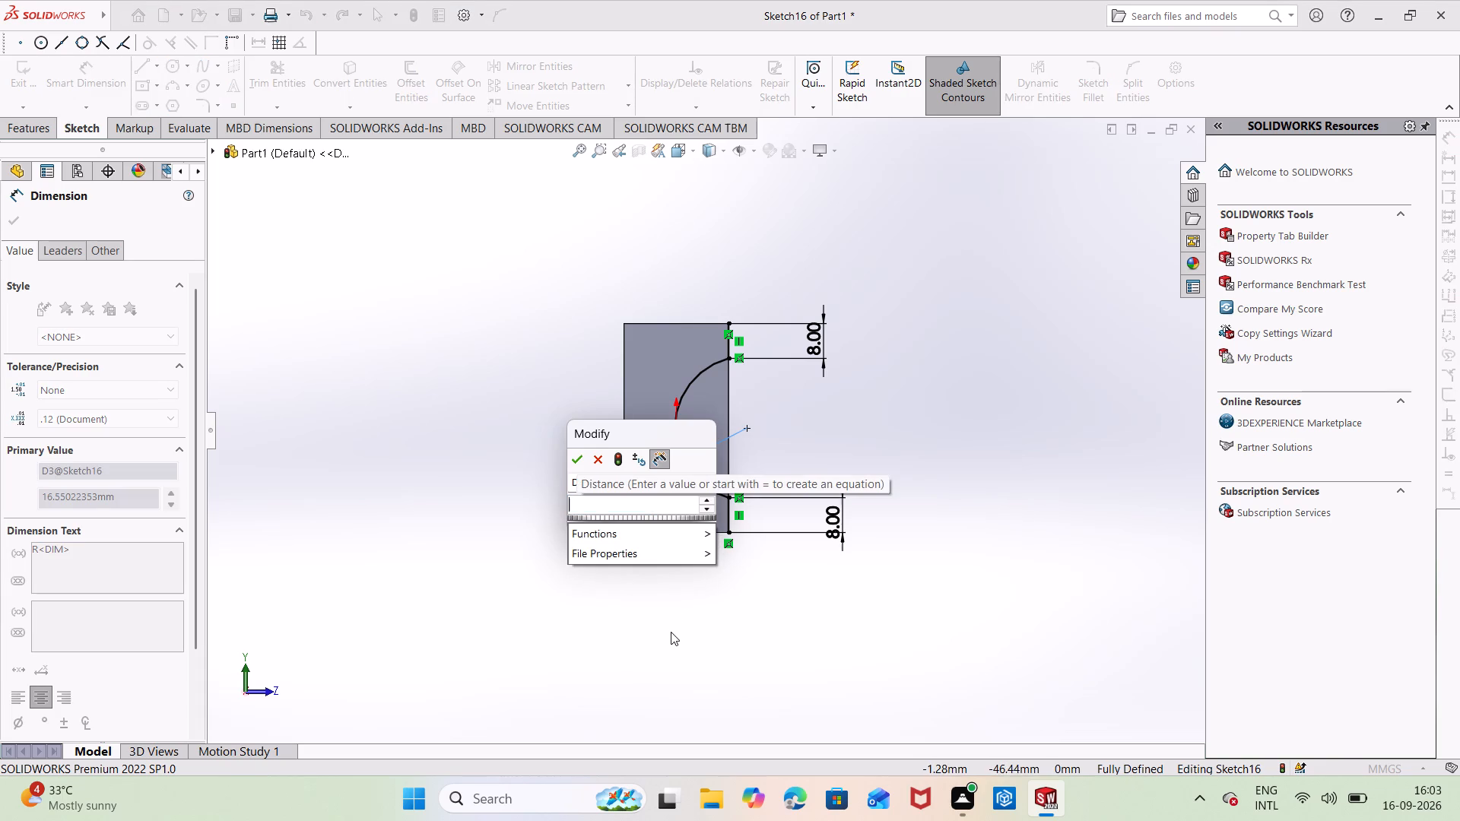
key("1")
key("6")
key("Return")
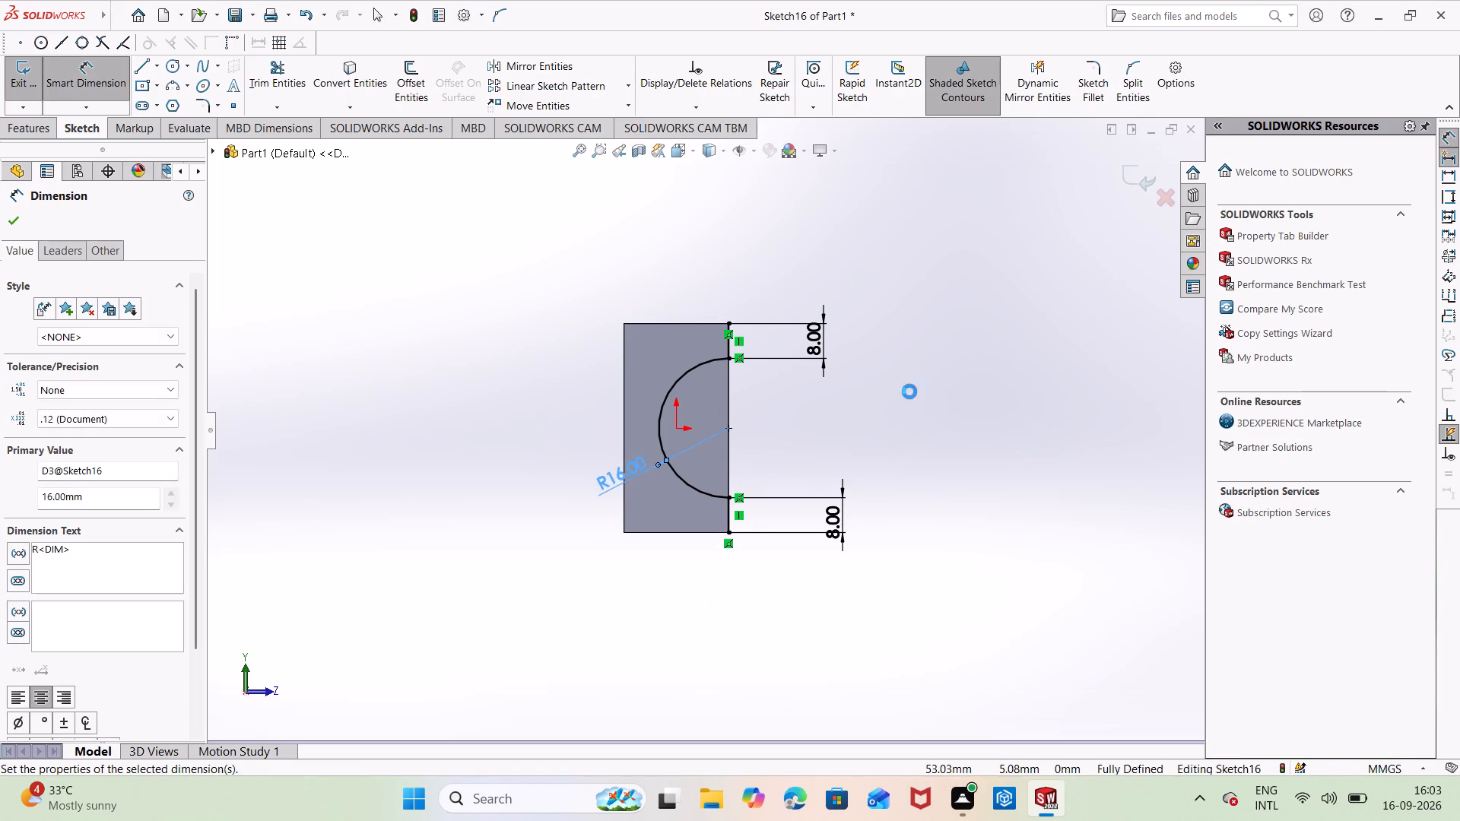
left_click(909, 391)
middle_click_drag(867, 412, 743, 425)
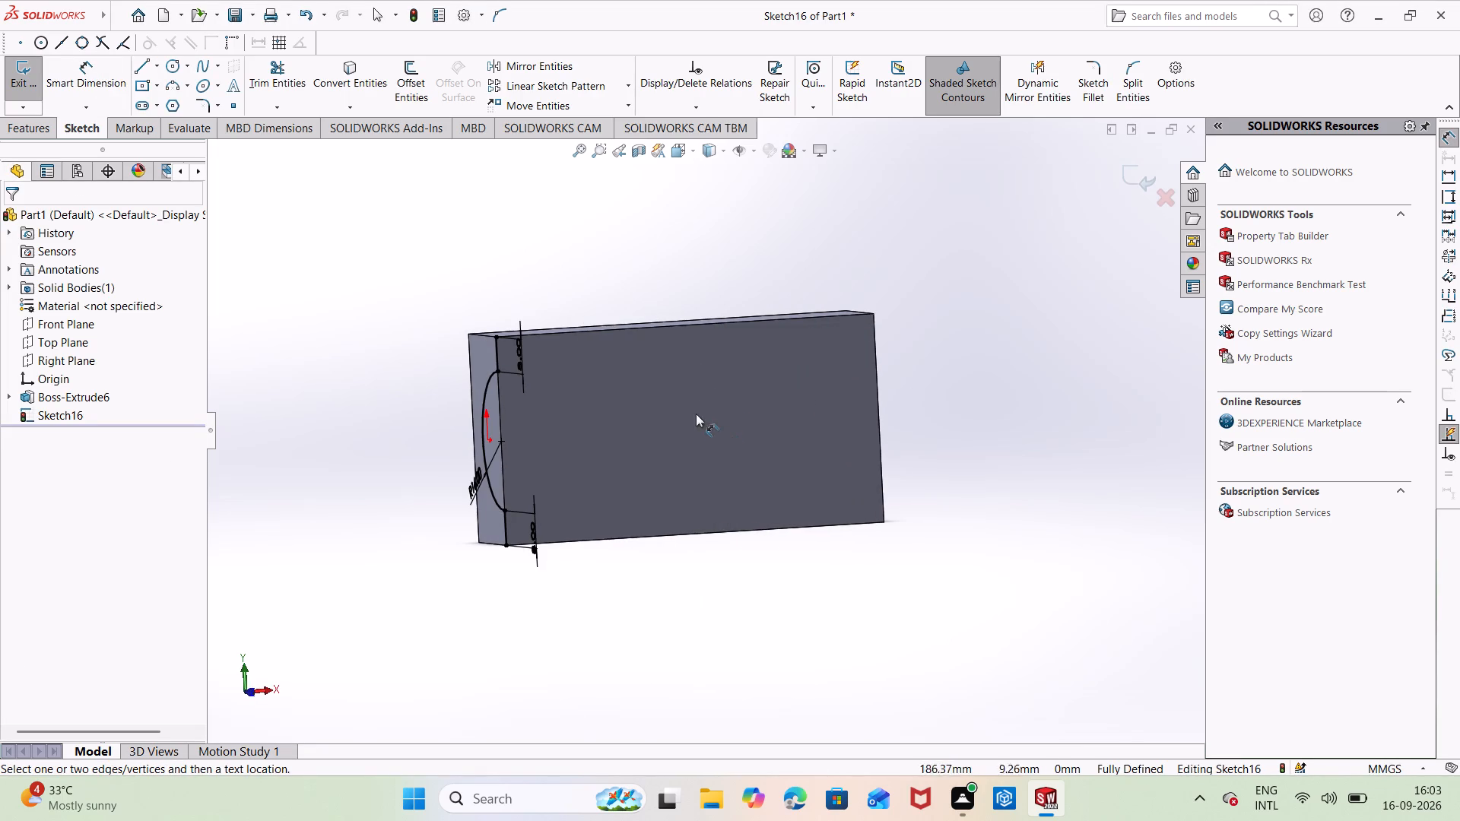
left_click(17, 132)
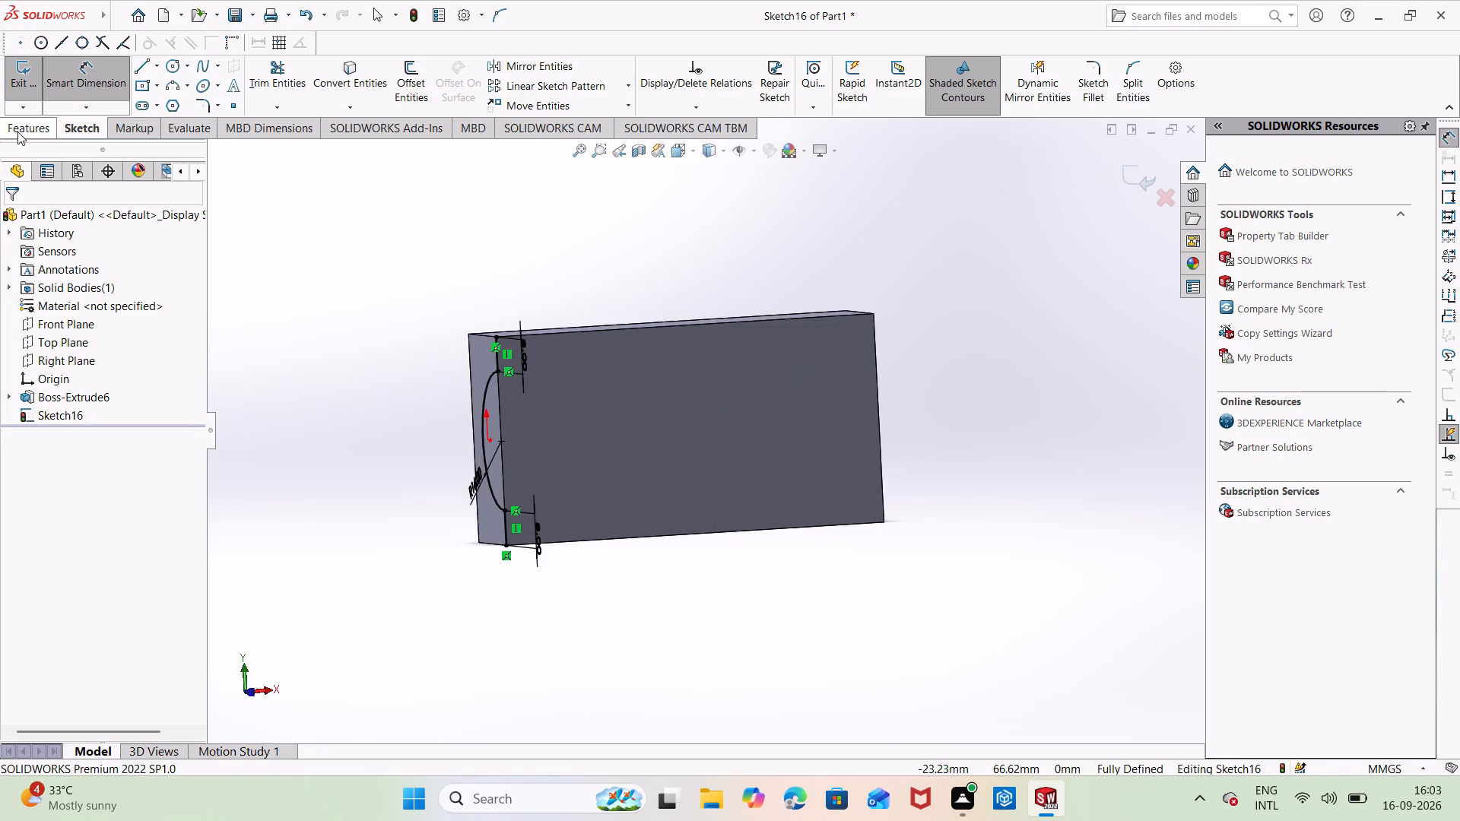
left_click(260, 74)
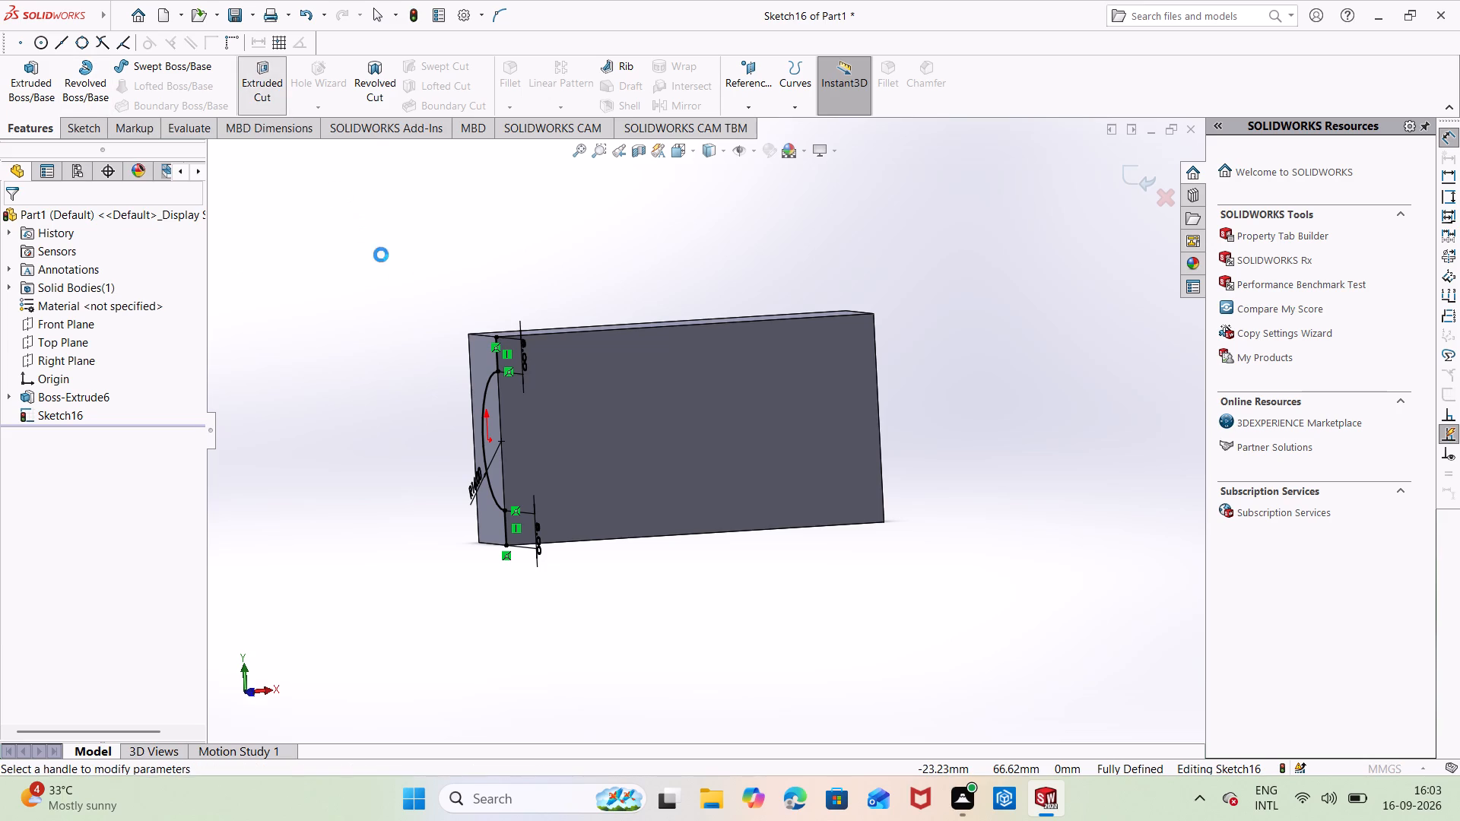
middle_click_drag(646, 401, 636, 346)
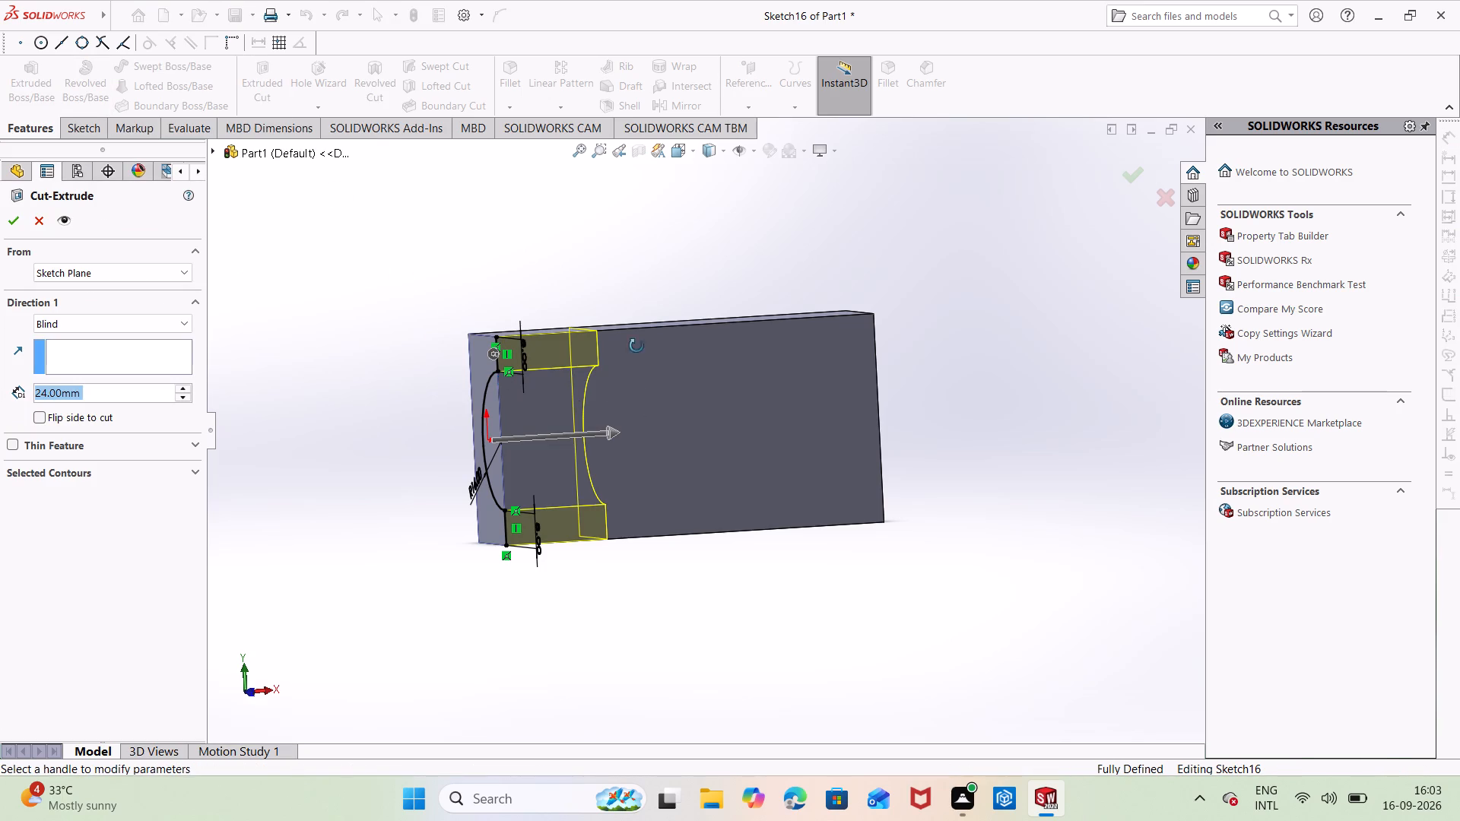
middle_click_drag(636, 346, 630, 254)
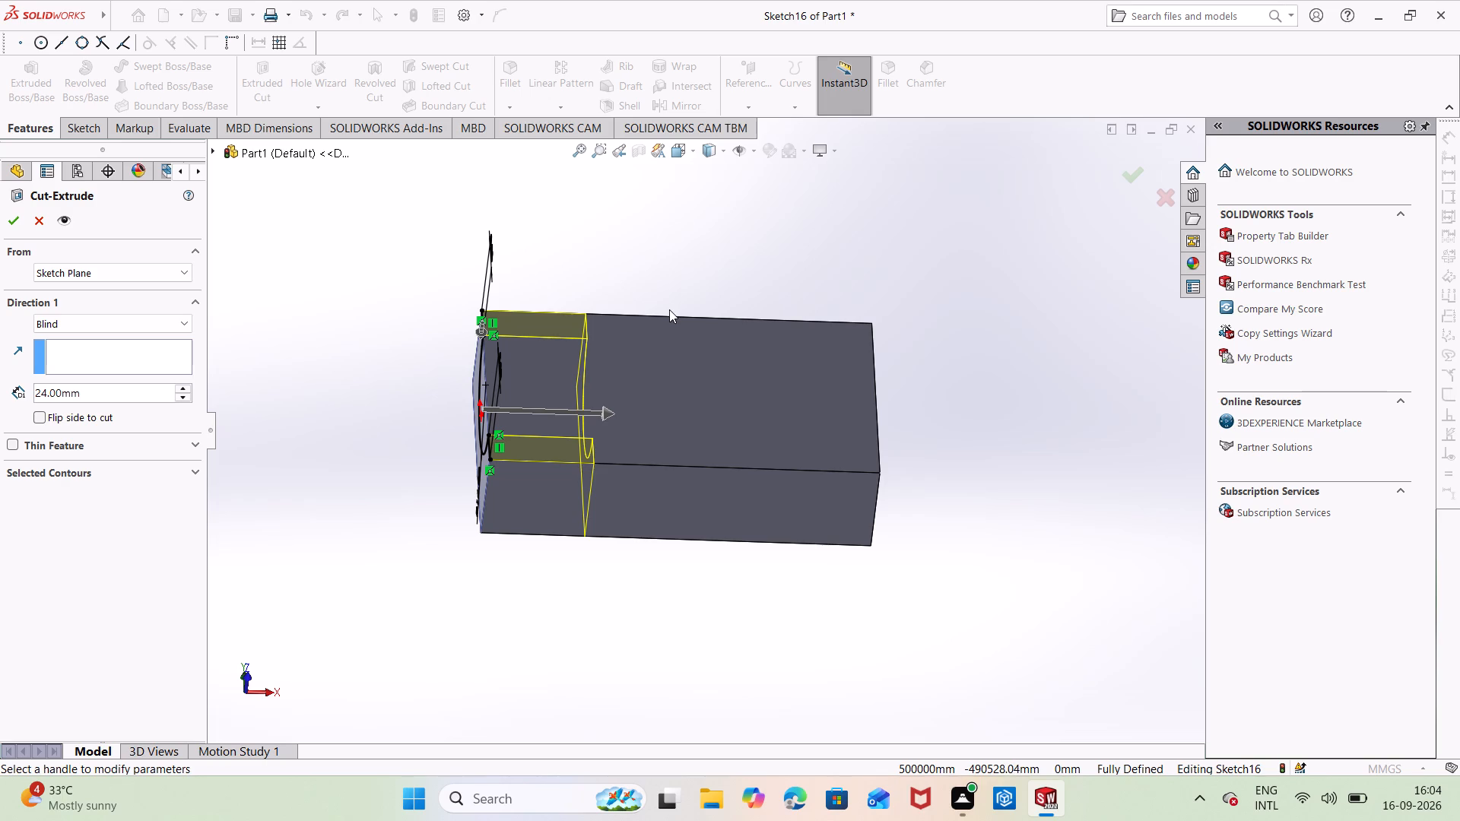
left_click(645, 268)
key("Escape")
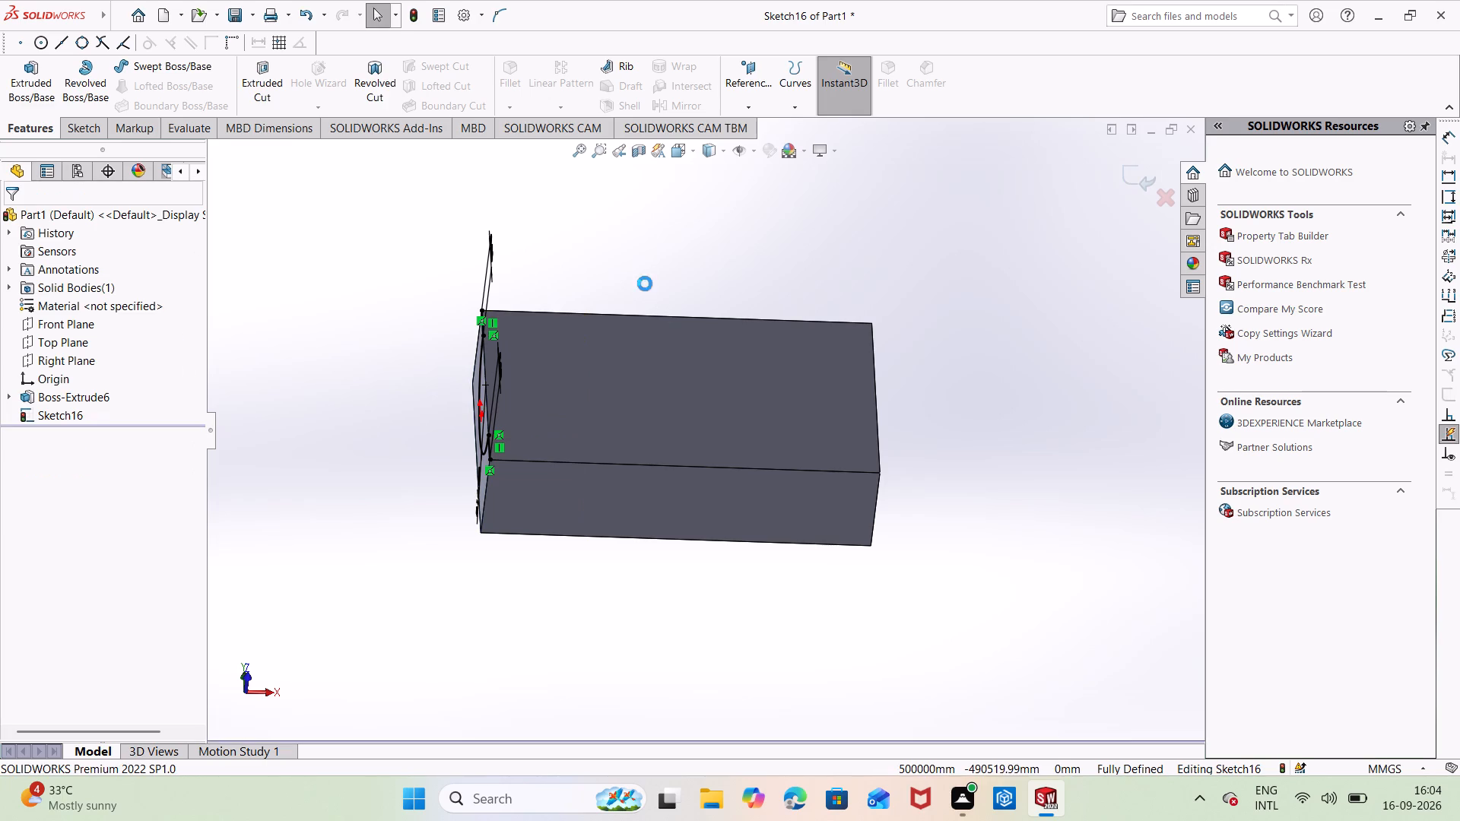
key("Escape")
Delete the two 8 mm vertical lines between the arc's ends and the face corners, along with their dimensions.
middle_click_drag(538, 290, 643, 350)
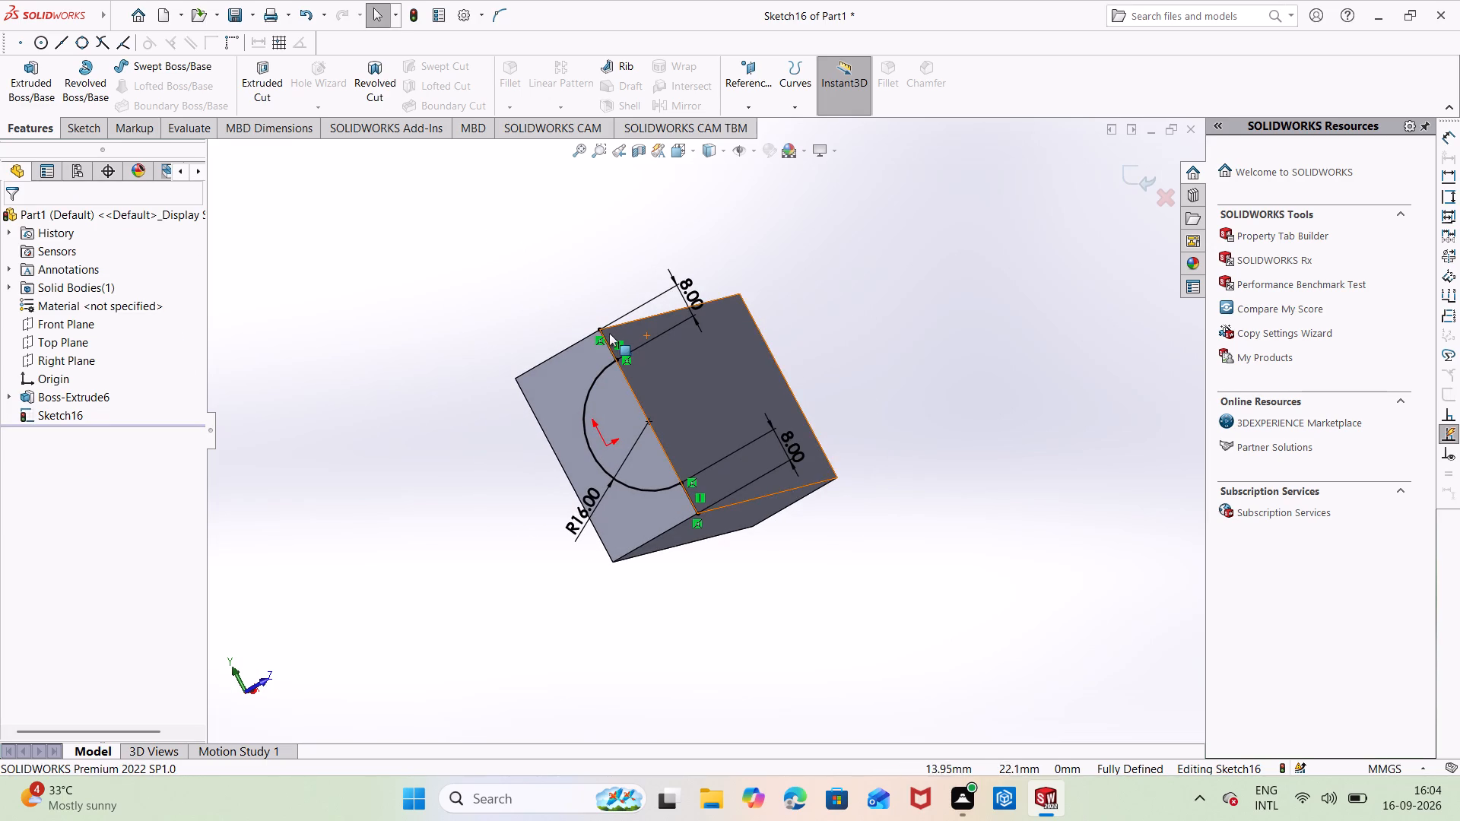
right_click(608, 348)
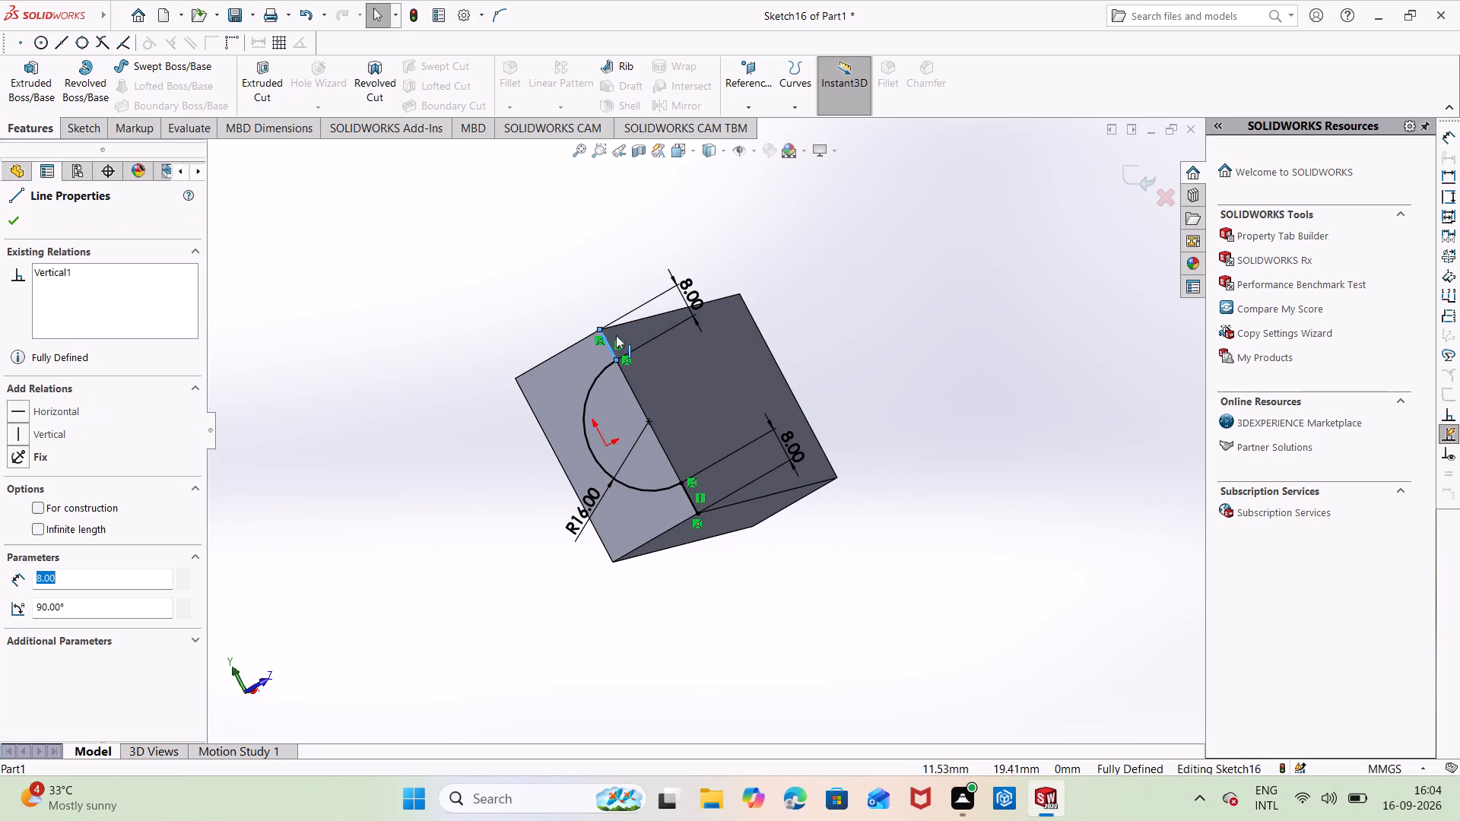
left_click(647, 573)
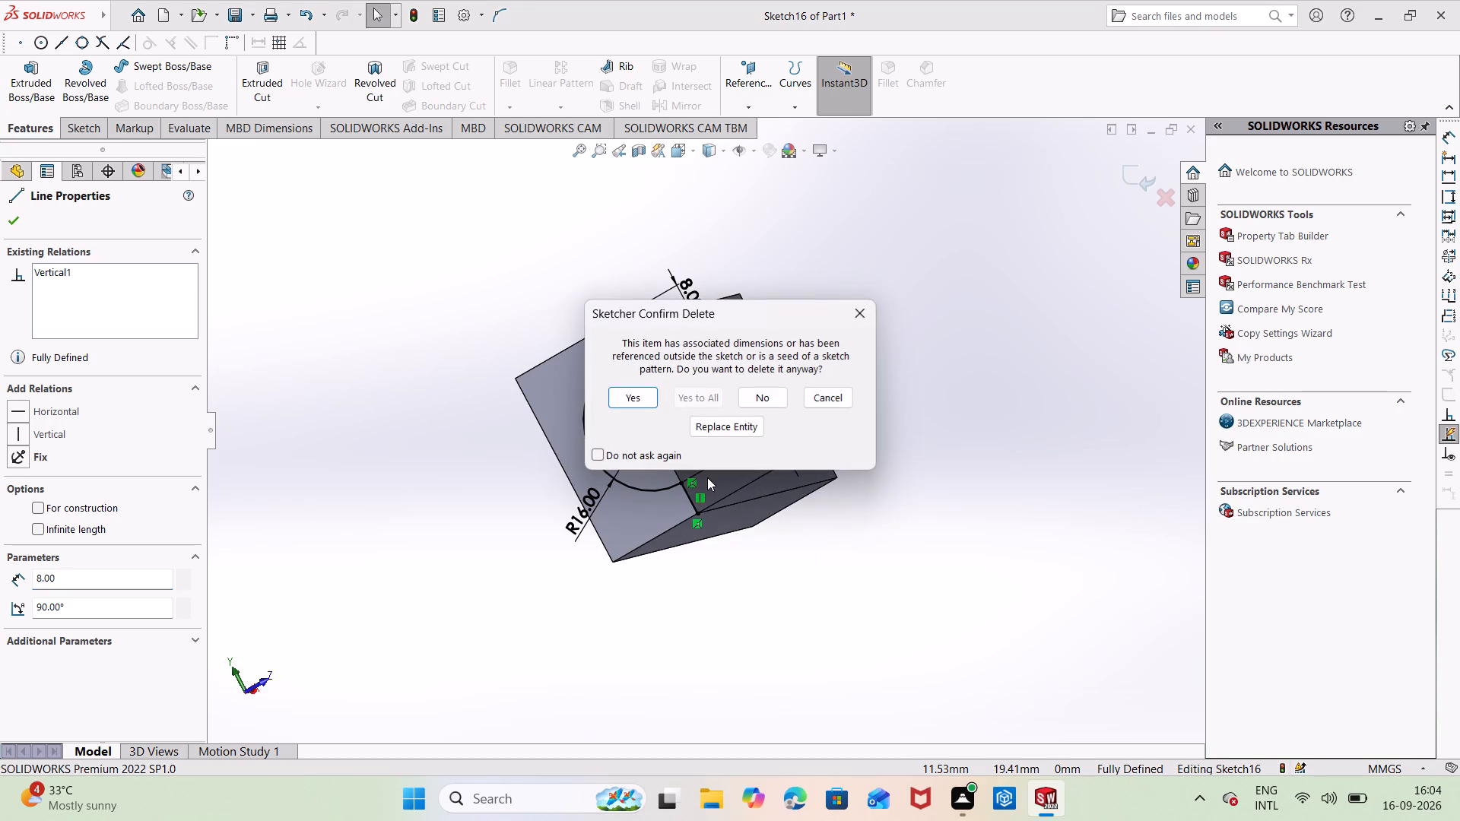
left_click(647, 398)
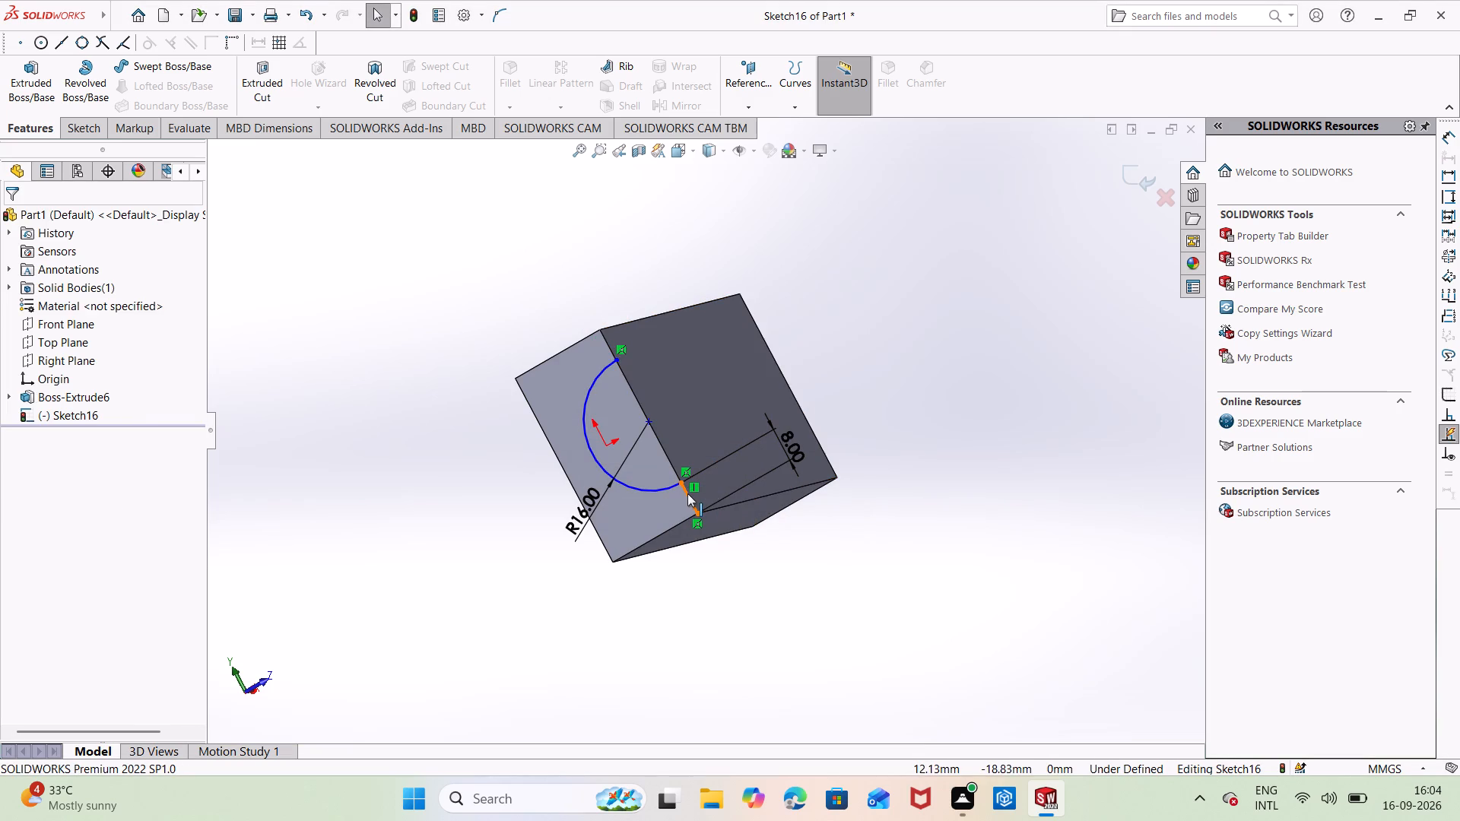
right_click(687, 492)
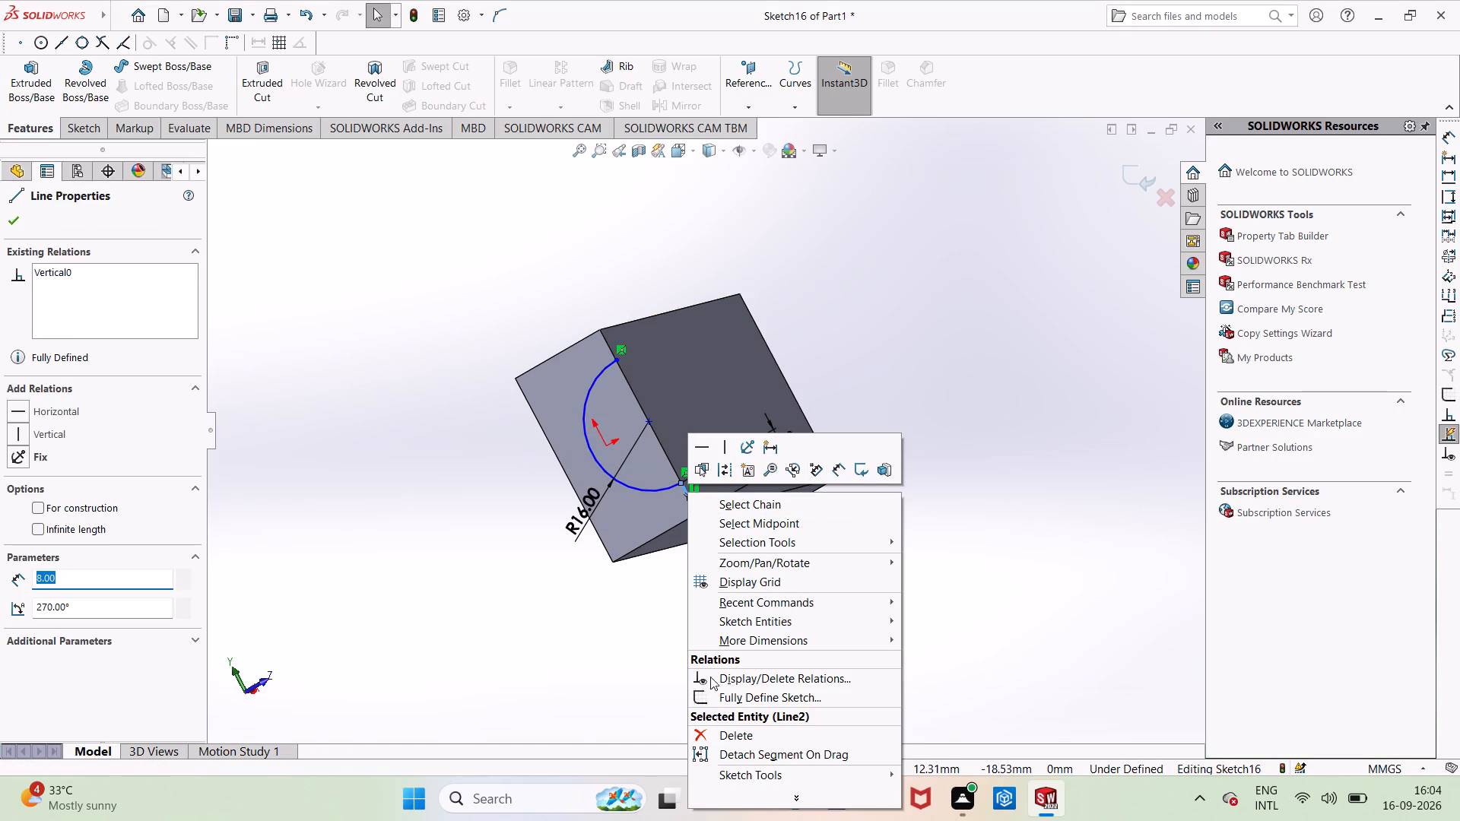
left_click(713, 735)
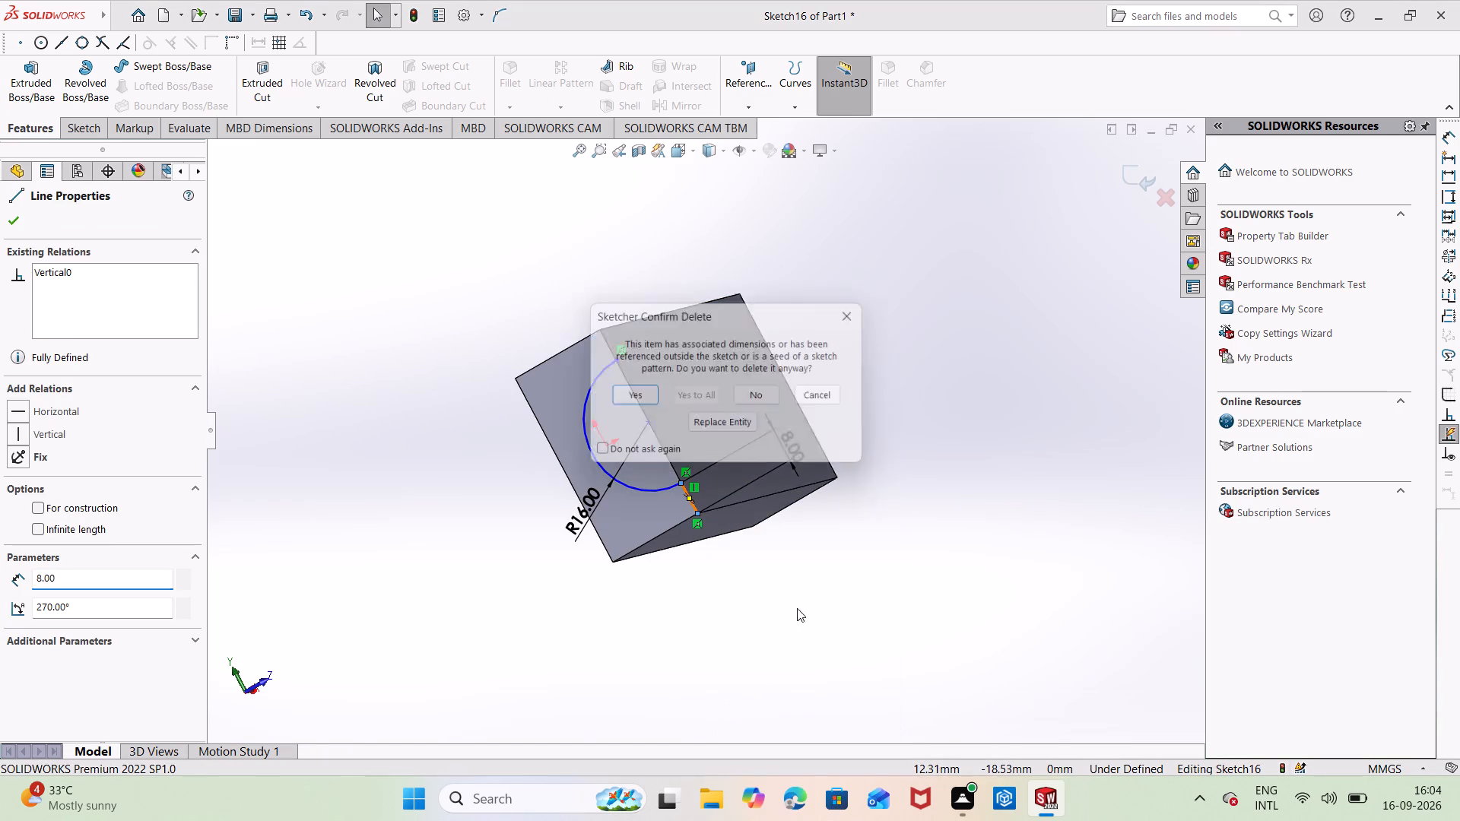
left_click(620, 395)
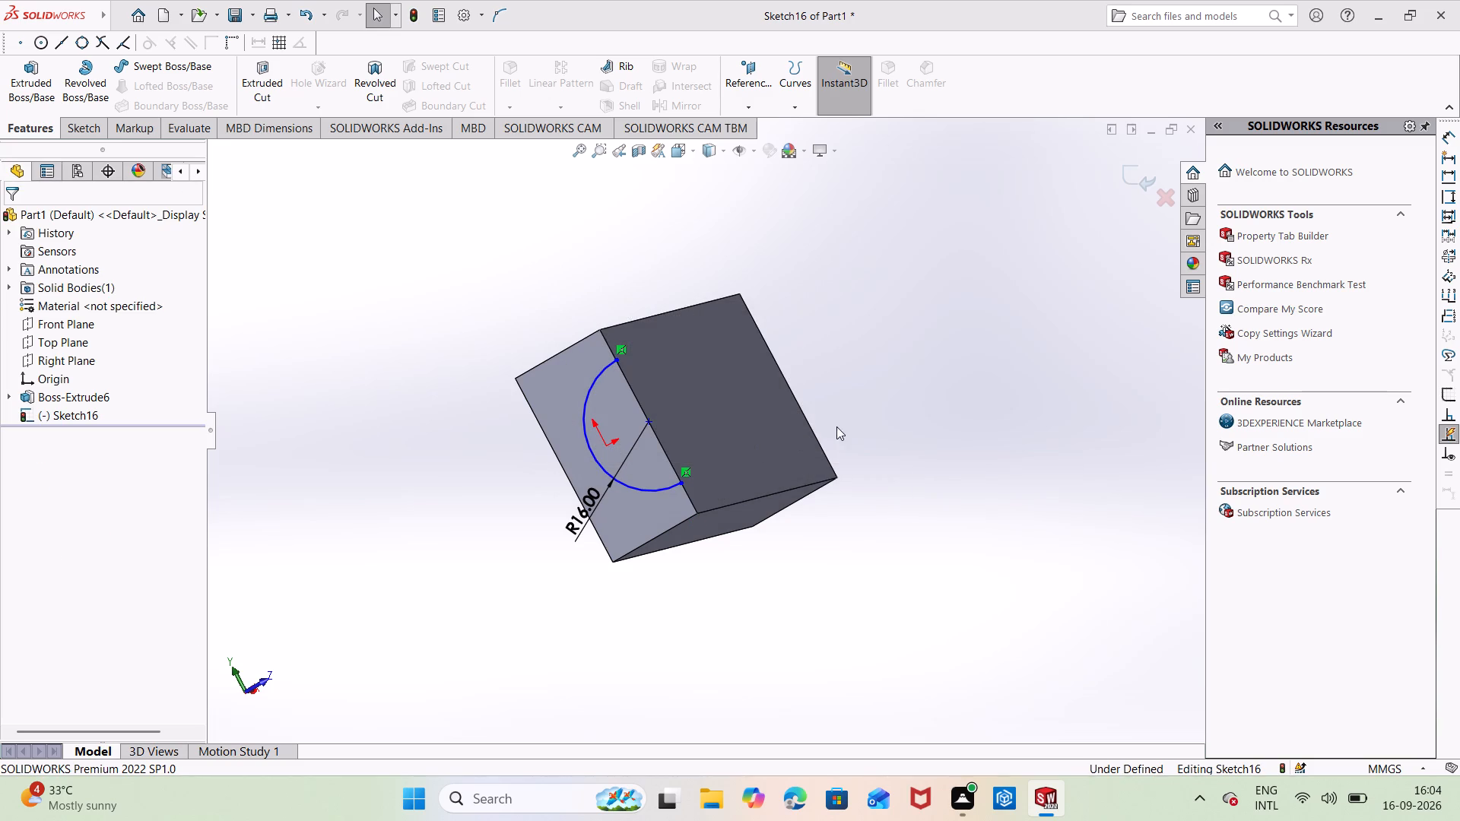
Close the arc with a vertical line about 32 mm long from its upper end to its lower end.
right_click_drag(1042, 349, 939, 355)
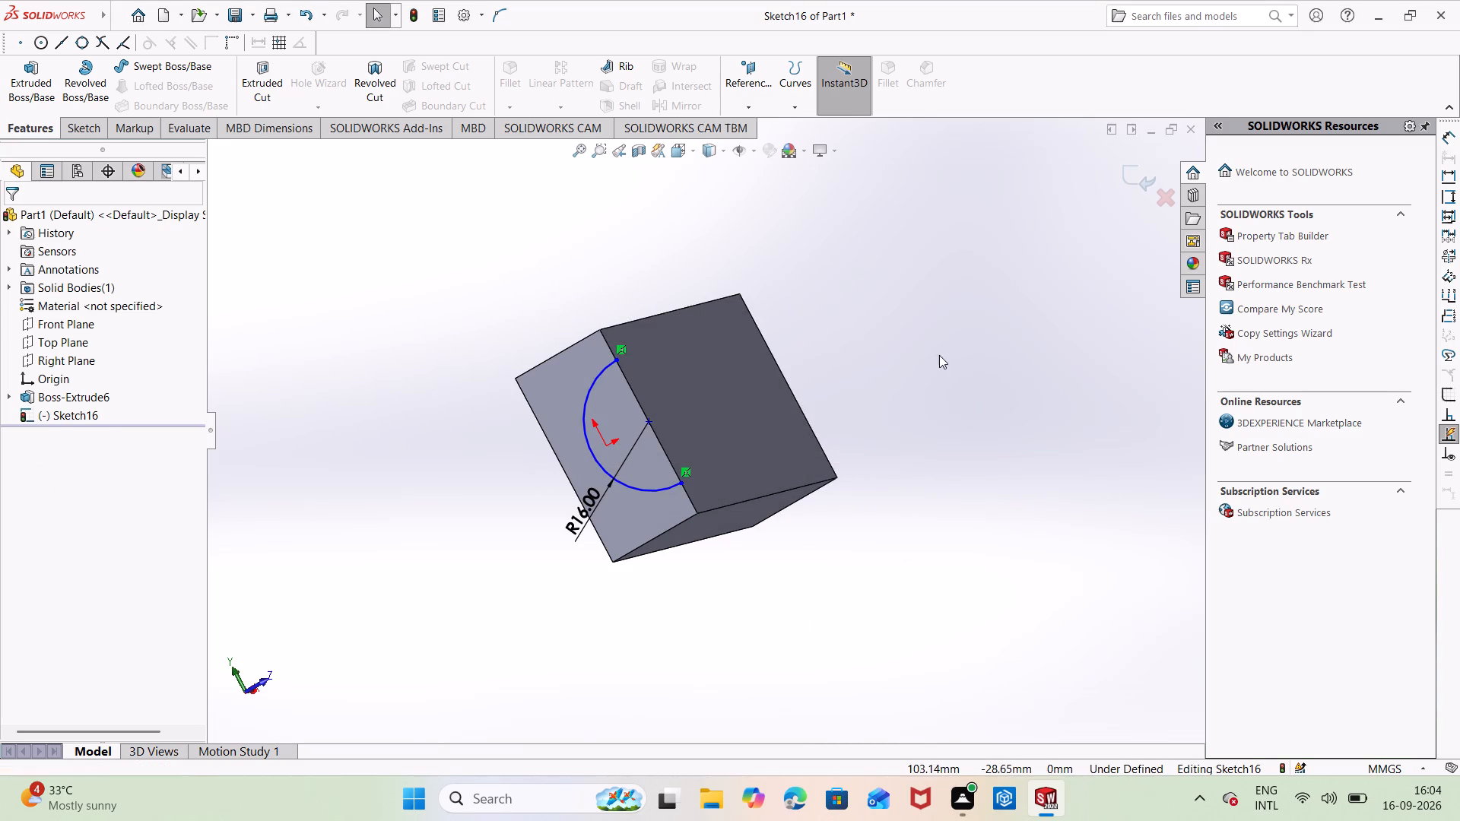
right_click_drag(939, 355, 916, 356)
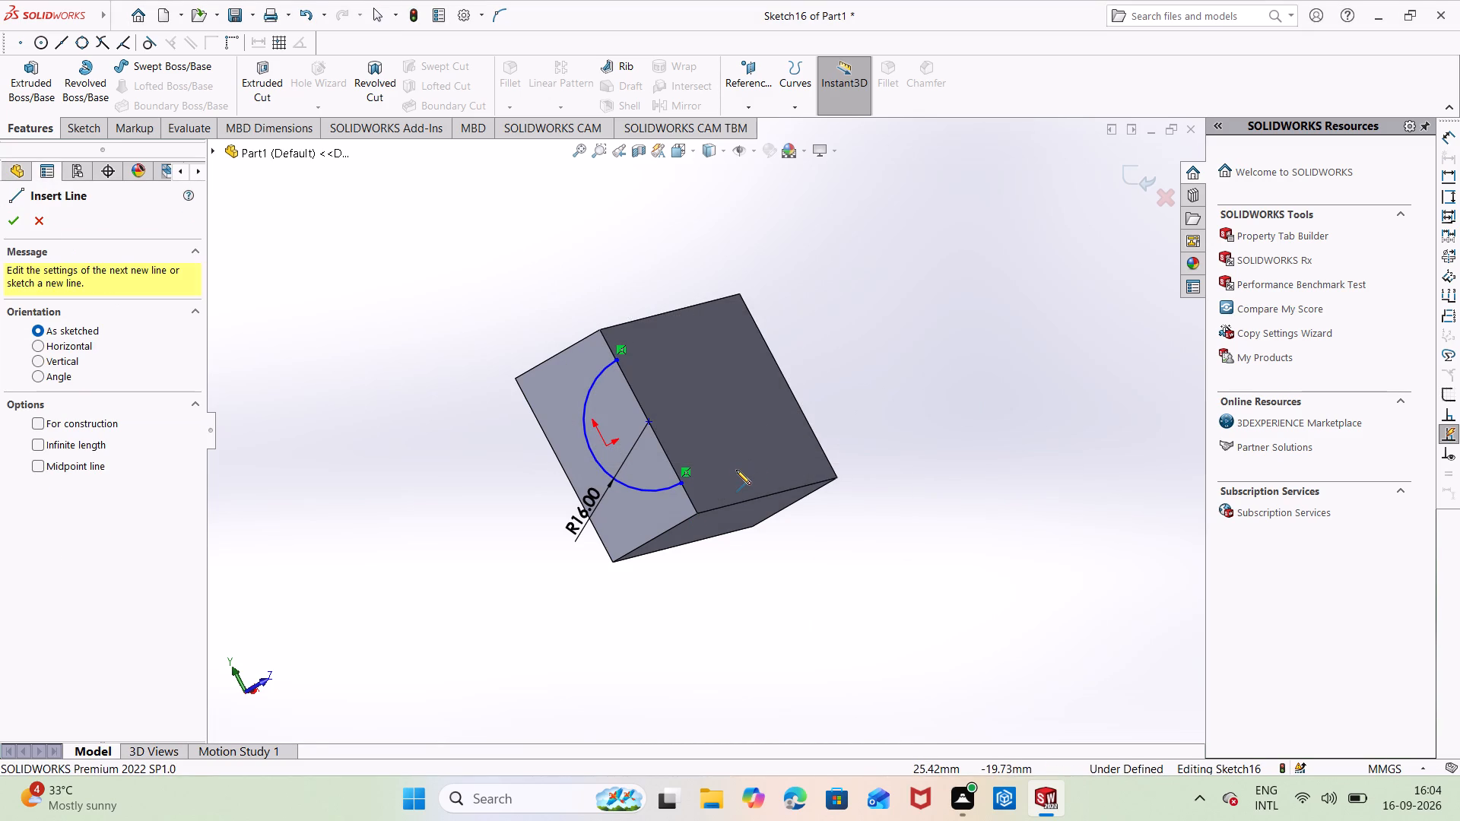
key("ctrl+8")
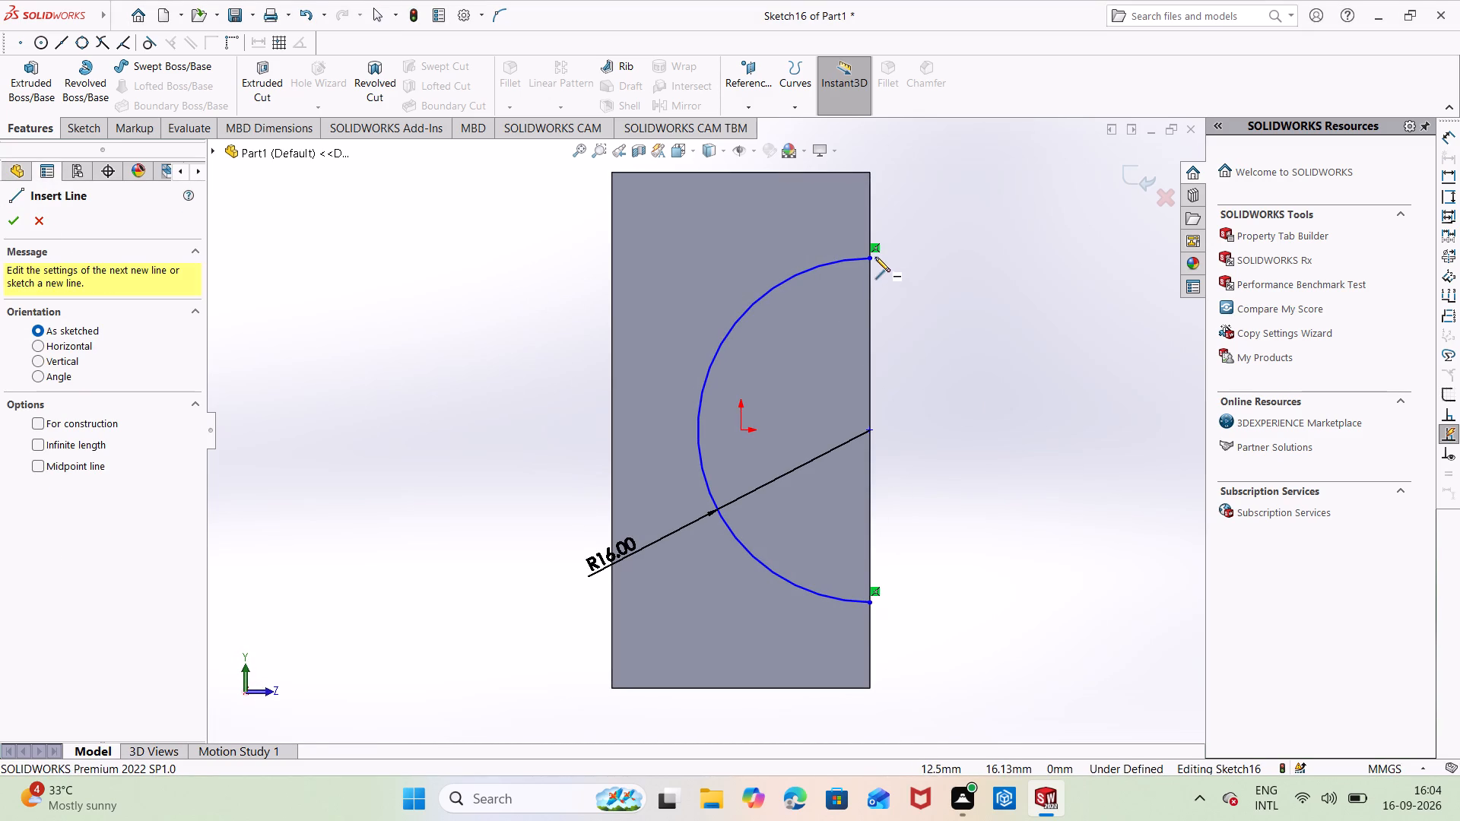
left_click(868, 257)
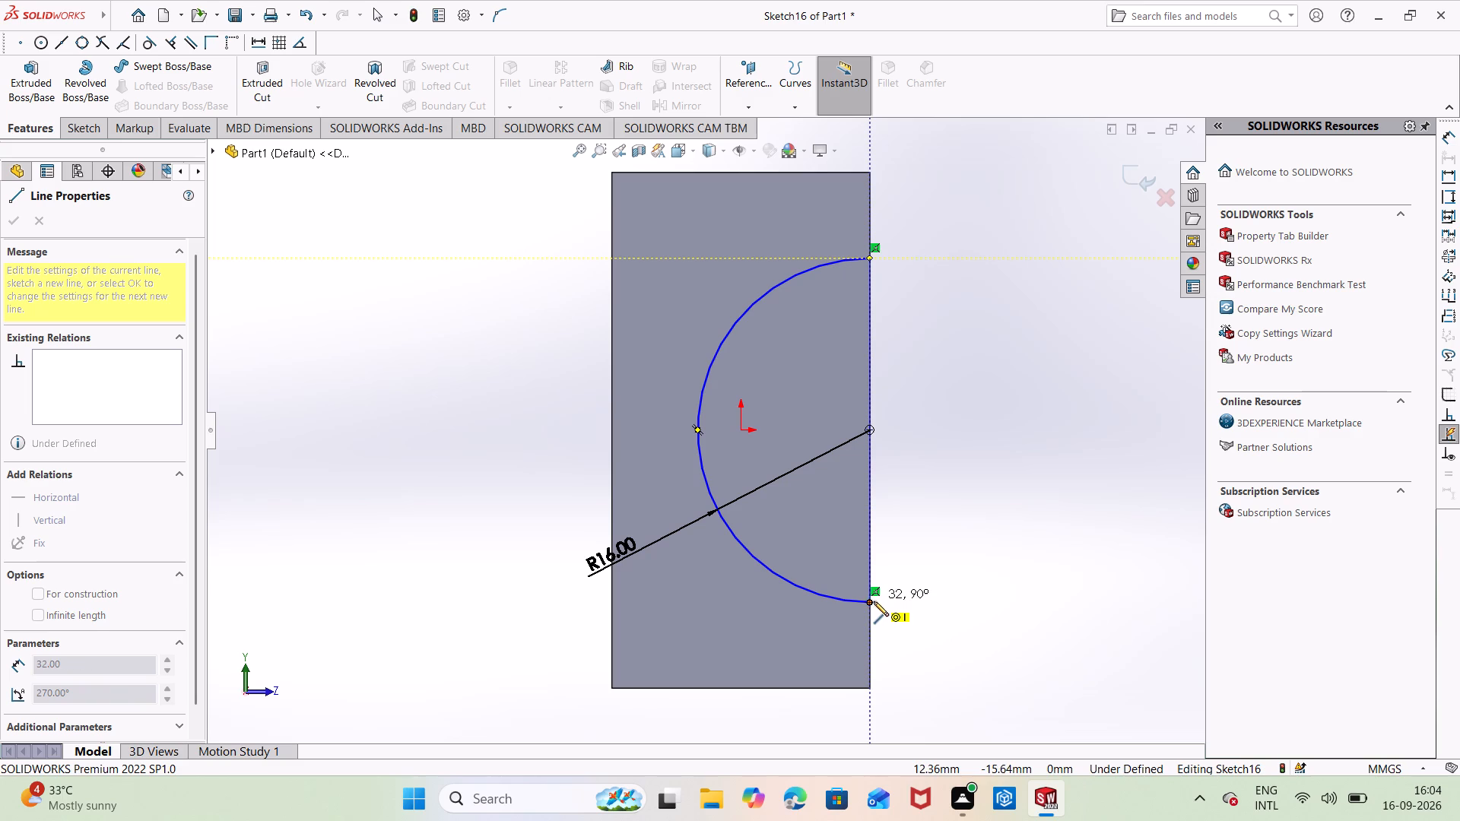
left_click(871, 601)
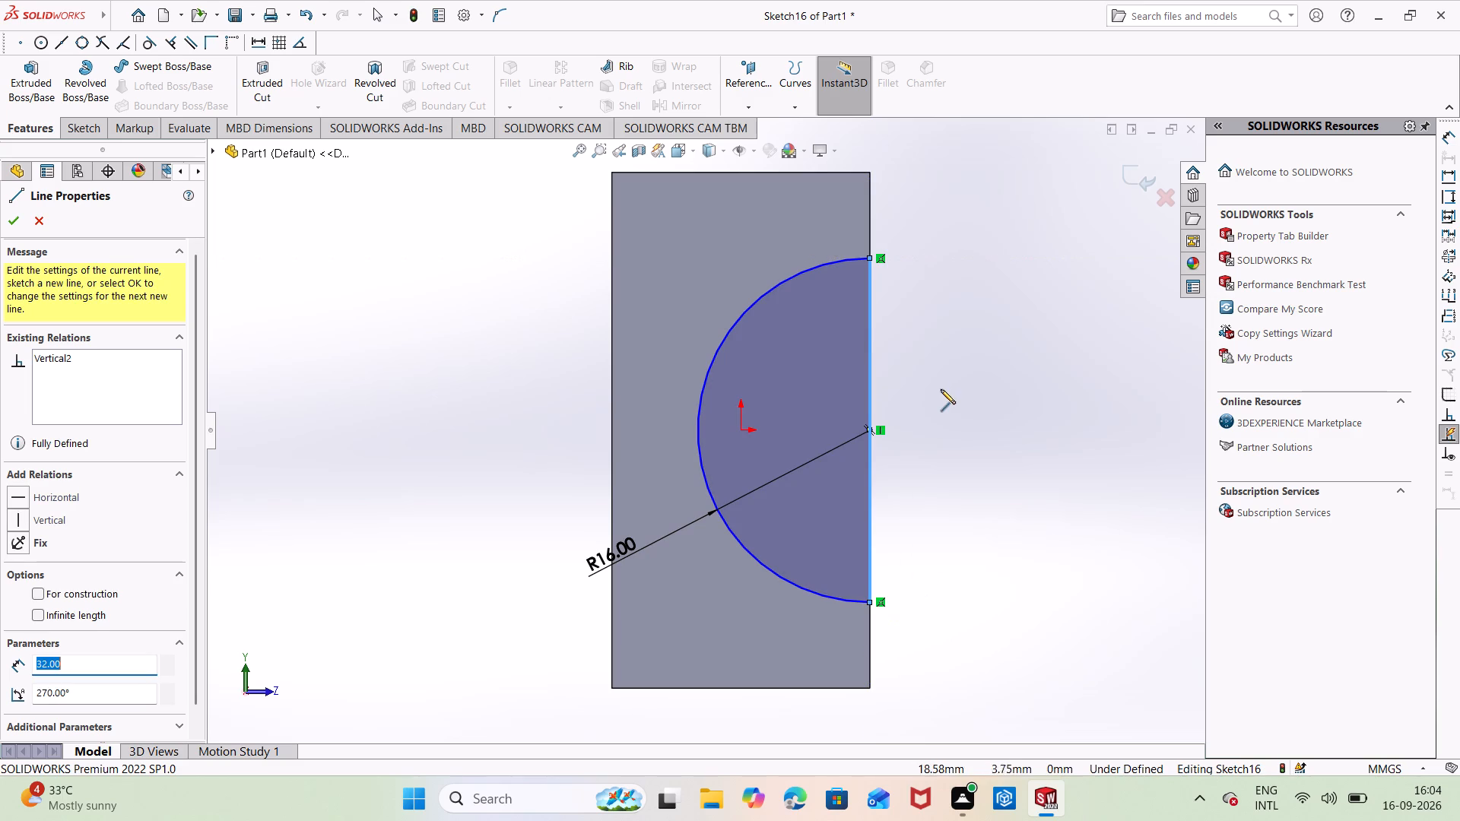
left_click(934, 379)
key("Escape")
Dimension the length of the vertical line that closes the arc.
right_click_drag(1009, 353, 1004, 344)
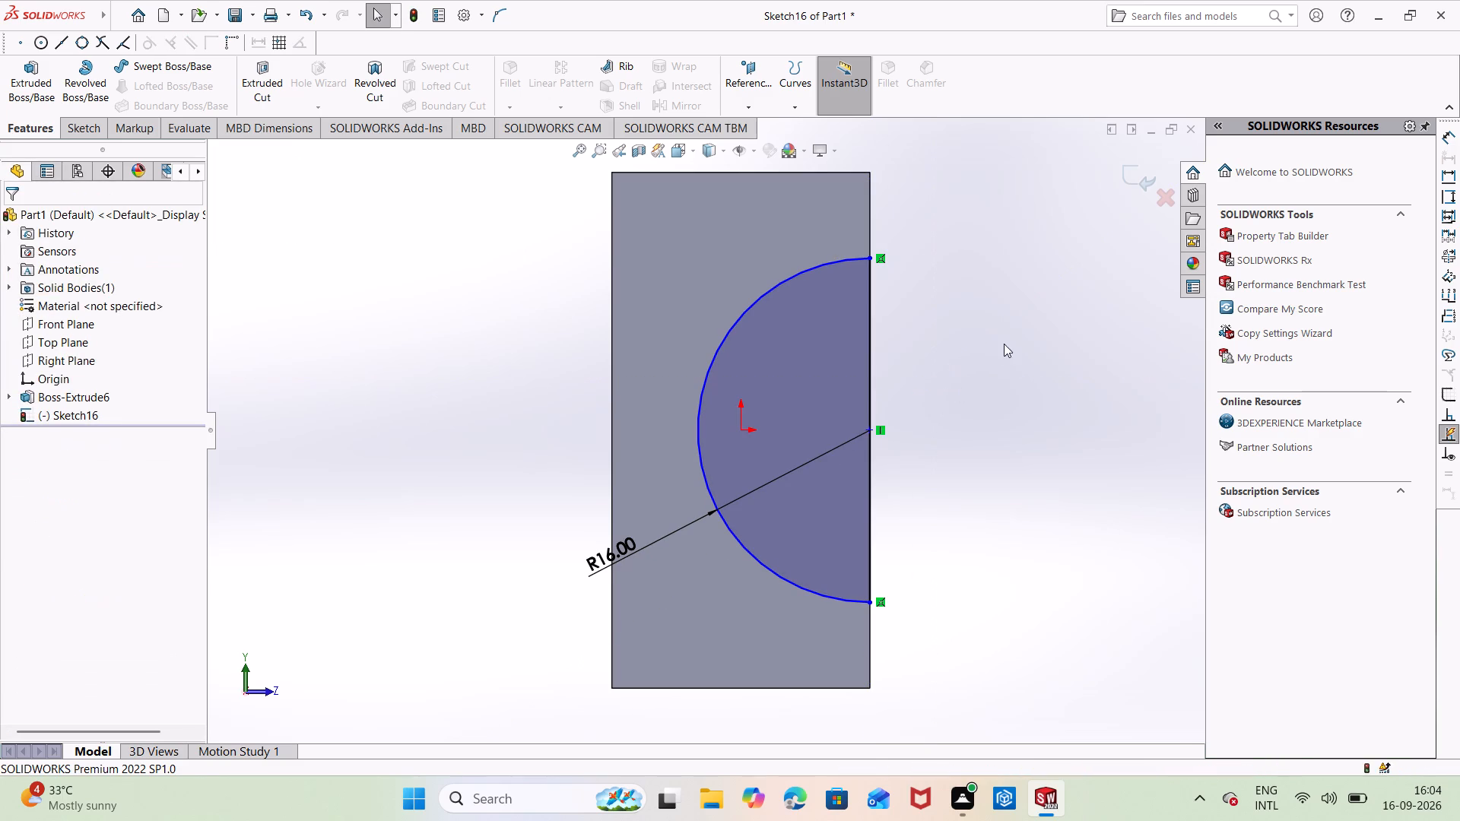
right_click_drag(1004, 344, 928, 295)
right_click_drag(936, 366, 973, 210)
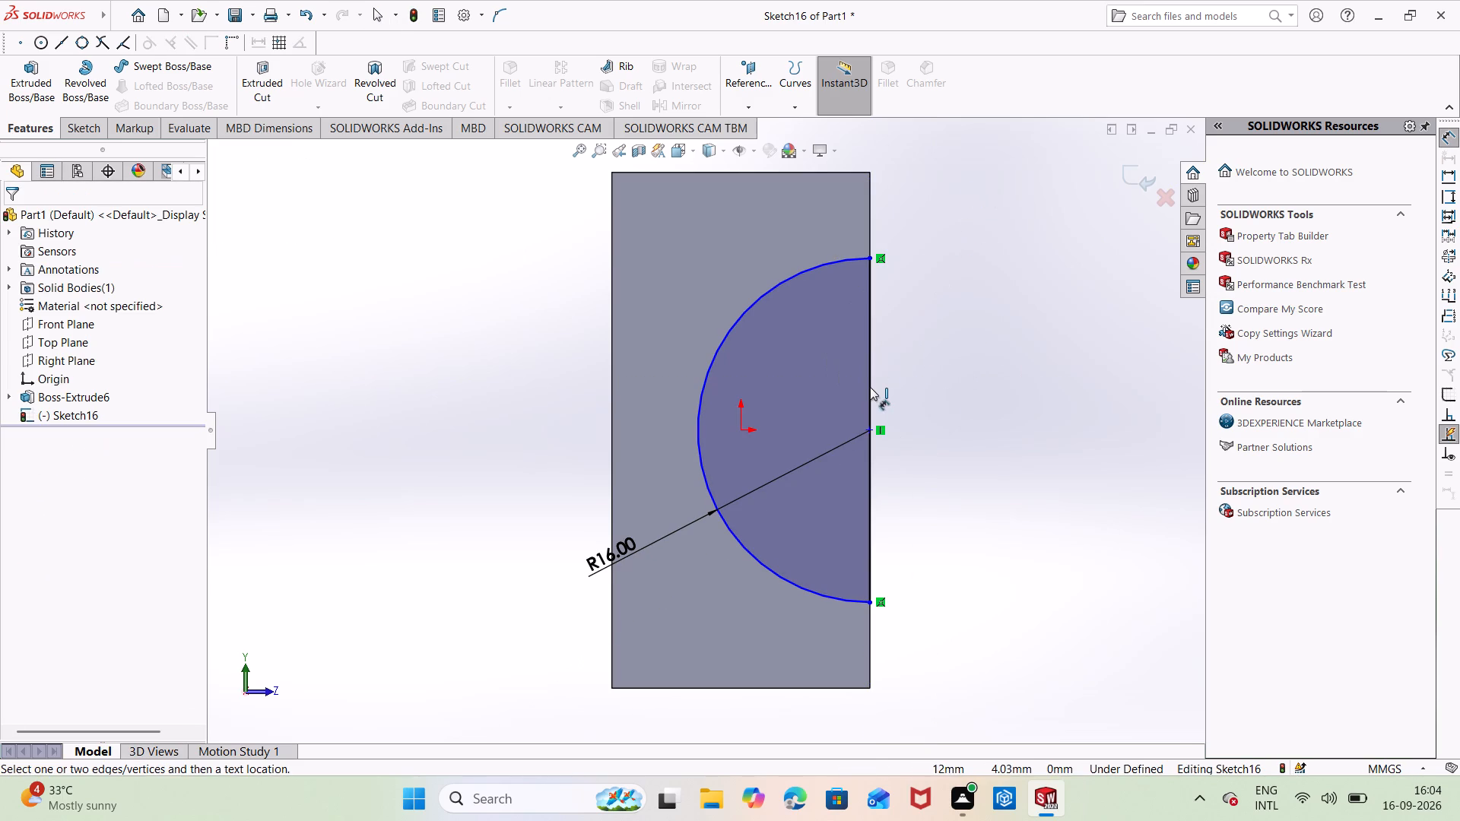
left_click(870, 386)
left_click(972, 423)
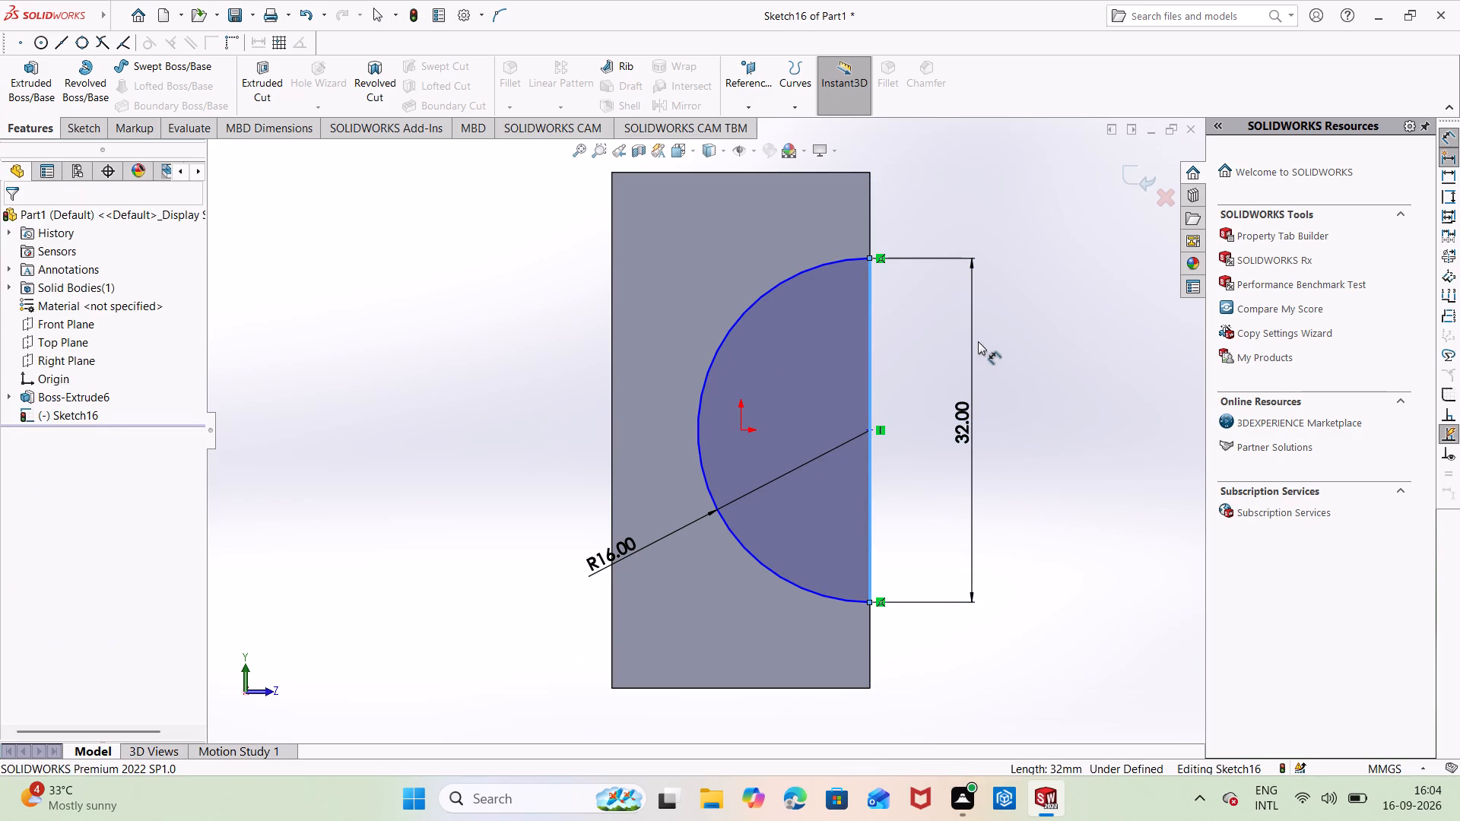
left_click(909, 399)
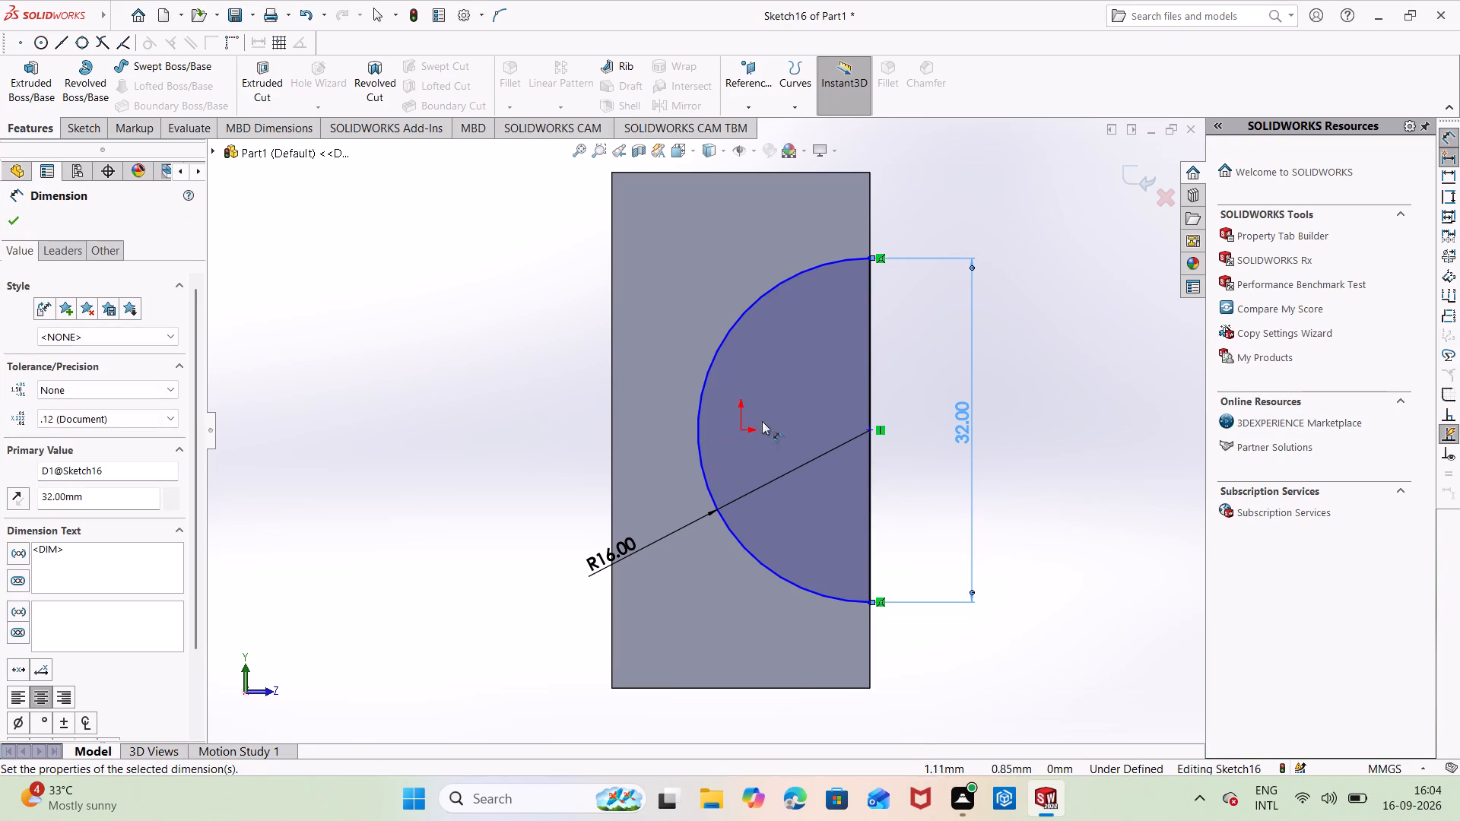
key("1")
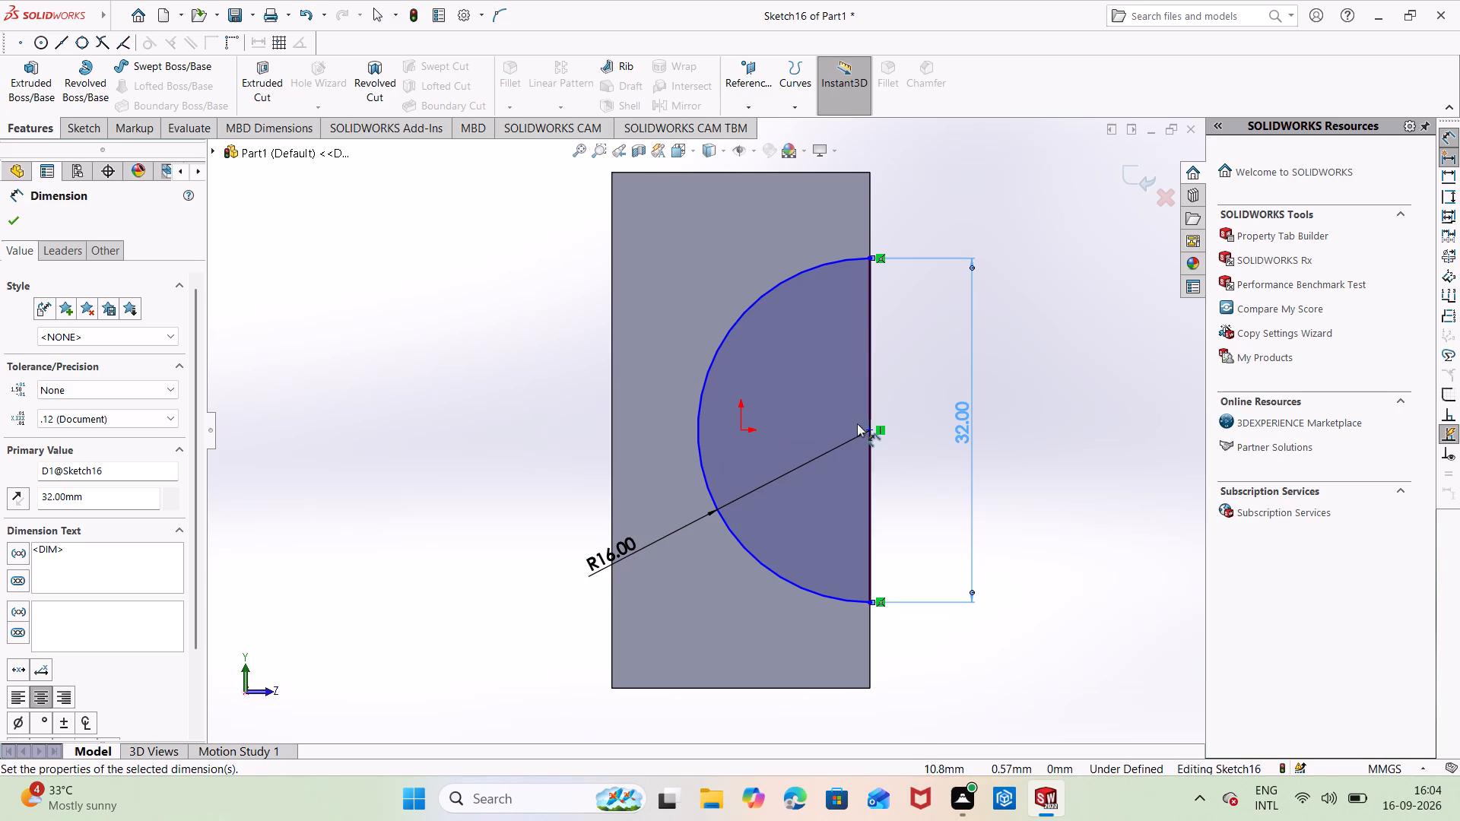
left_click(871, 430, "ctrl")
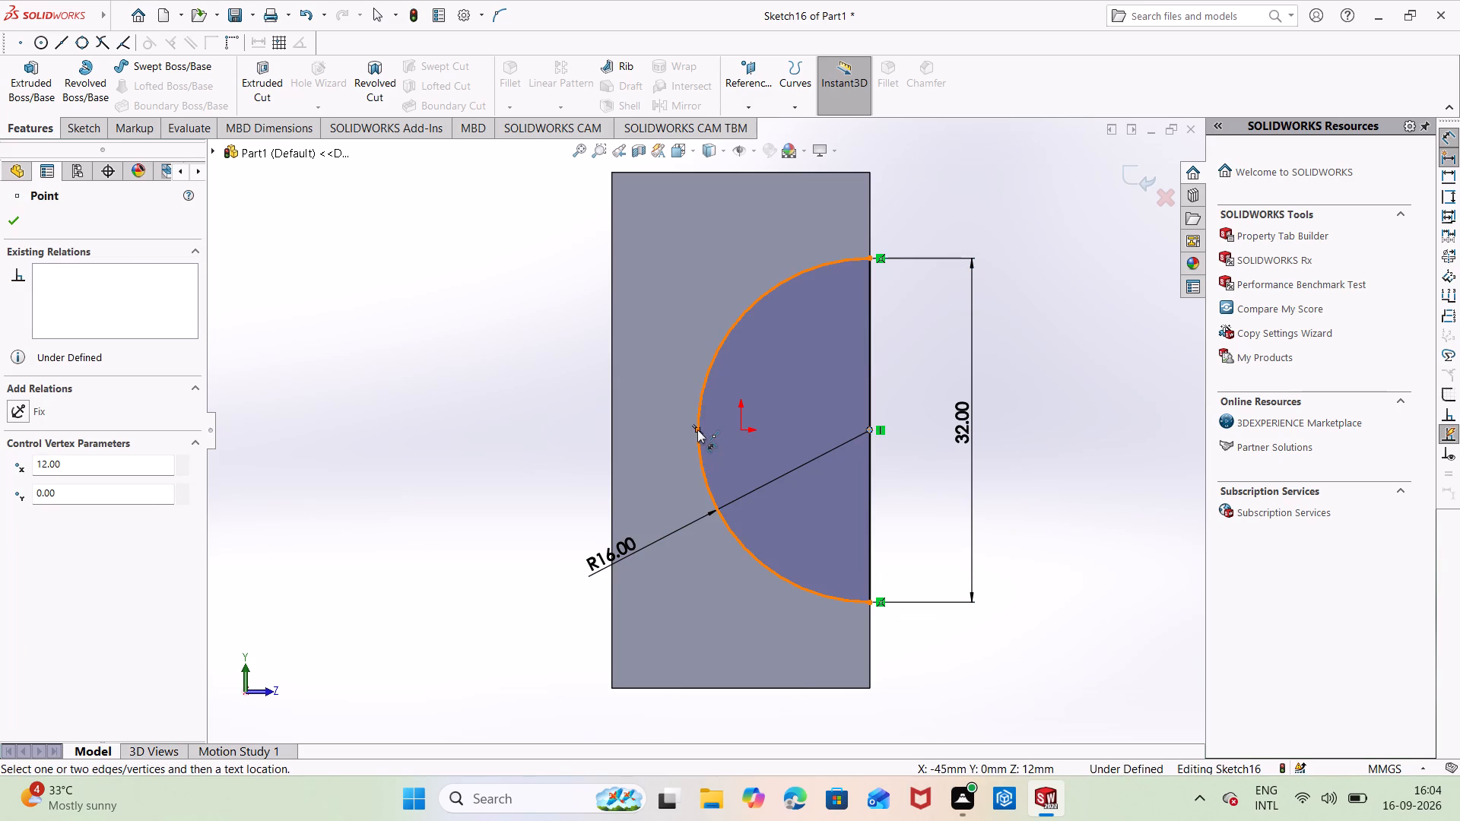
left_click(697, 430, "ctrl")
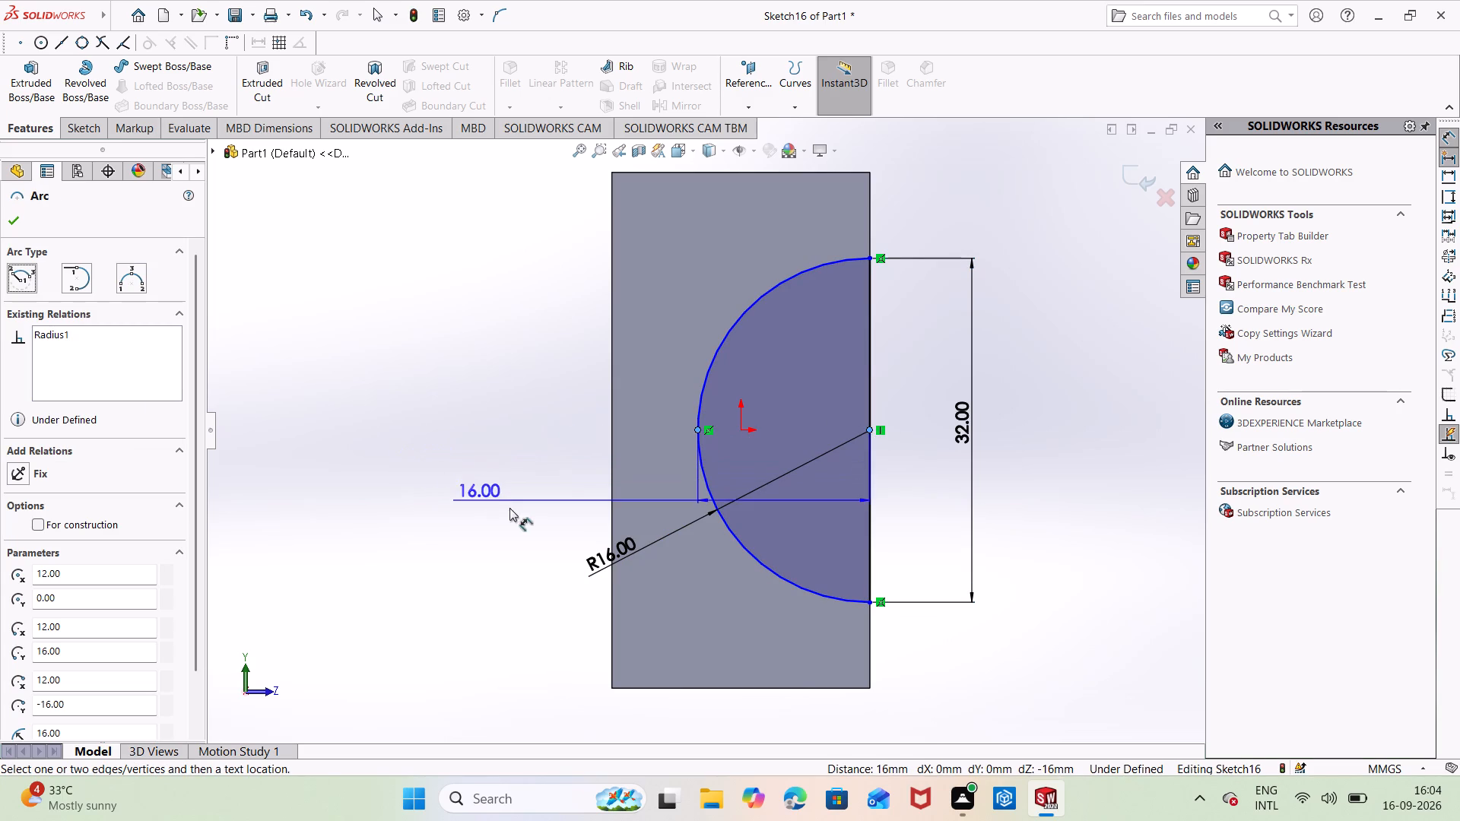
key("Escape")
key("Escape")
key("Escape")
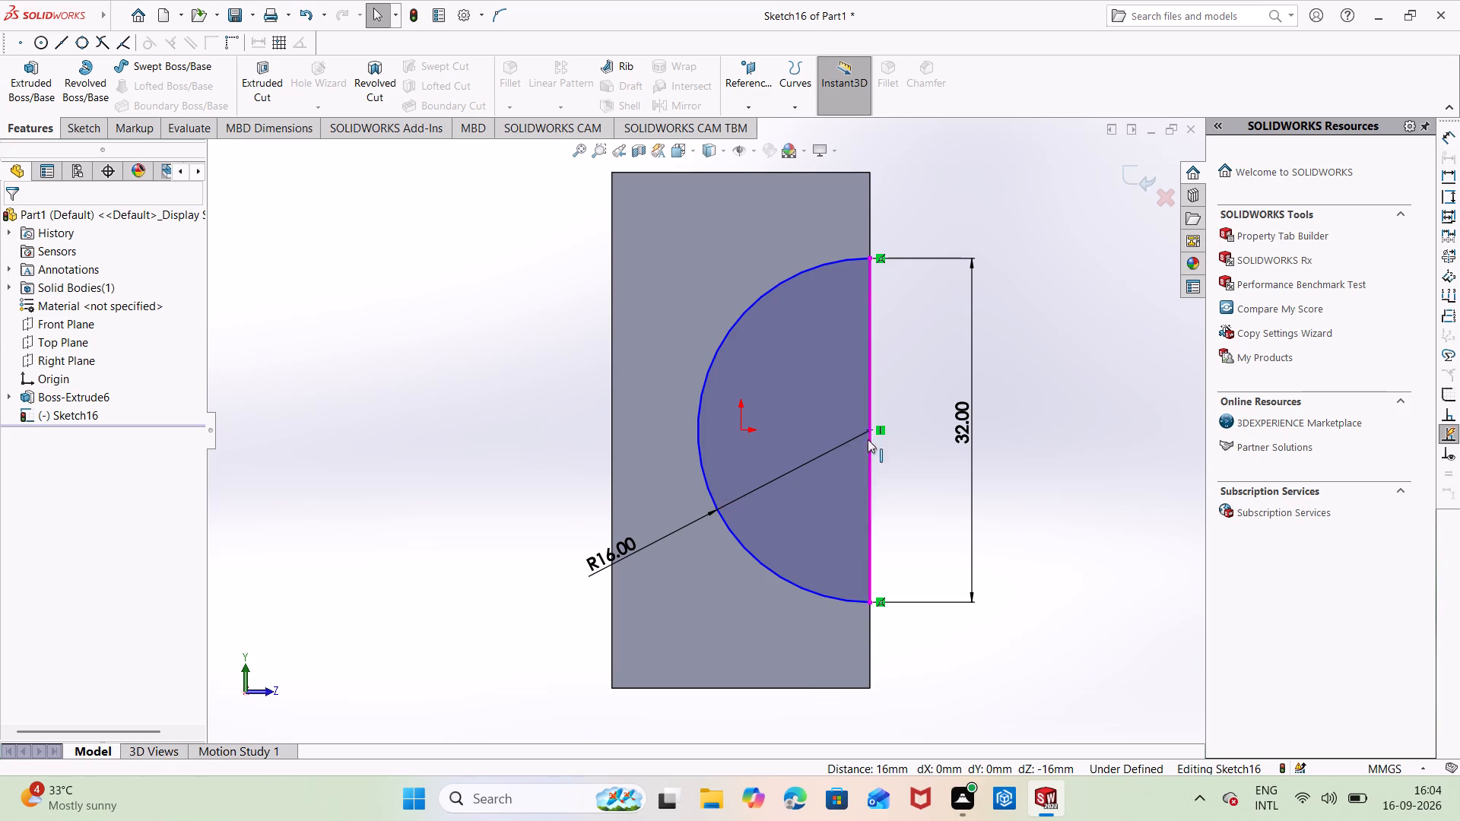
Add a Horizontal relation between the arc's centre point and the quadrant point at the middle of the arc.
left_click(868, 430, "ctrl")
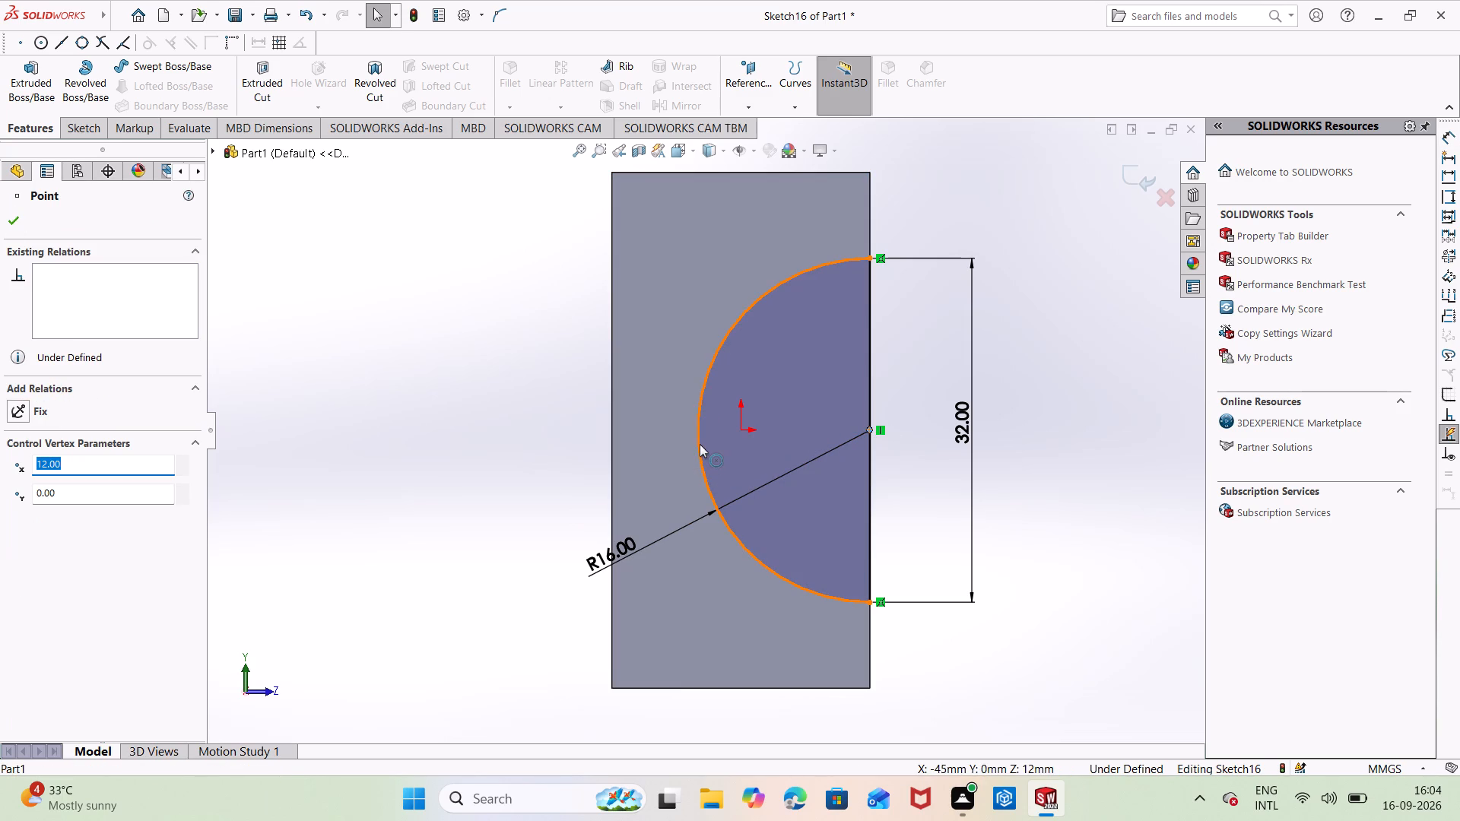
left_click(699, 430, "ctrl")
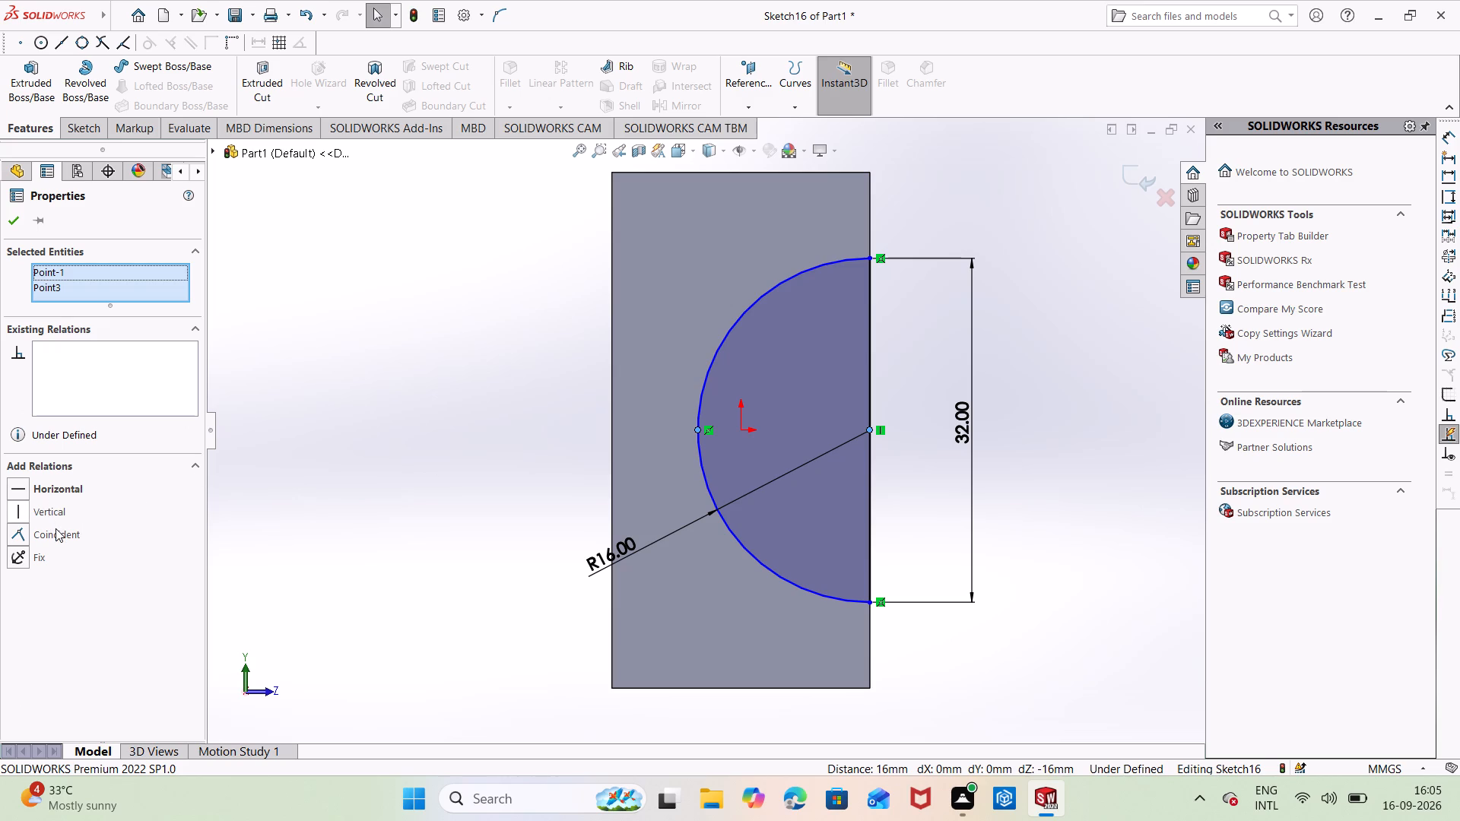
left_click(60, 489)
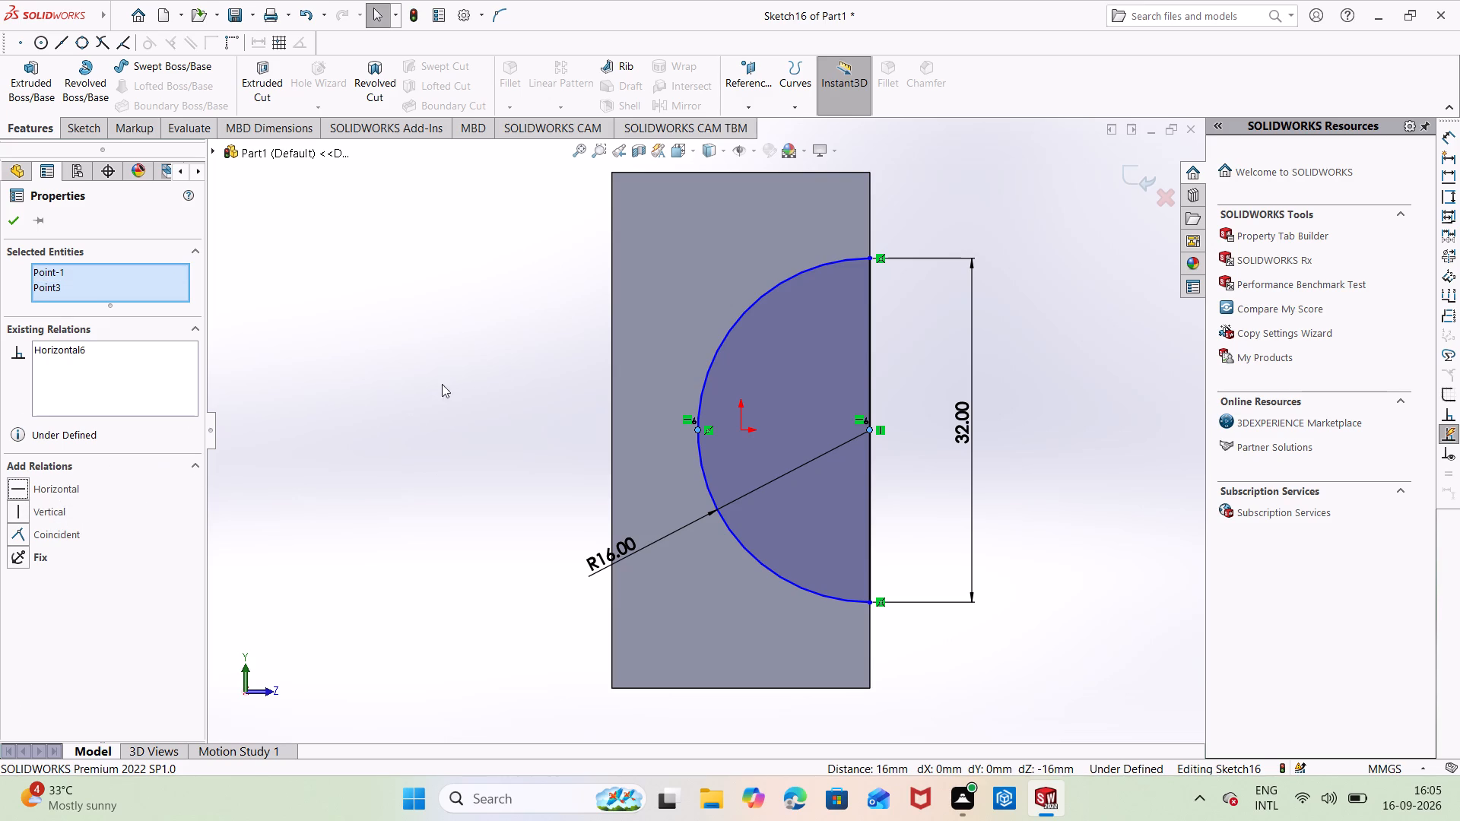
left_click(488, 366)
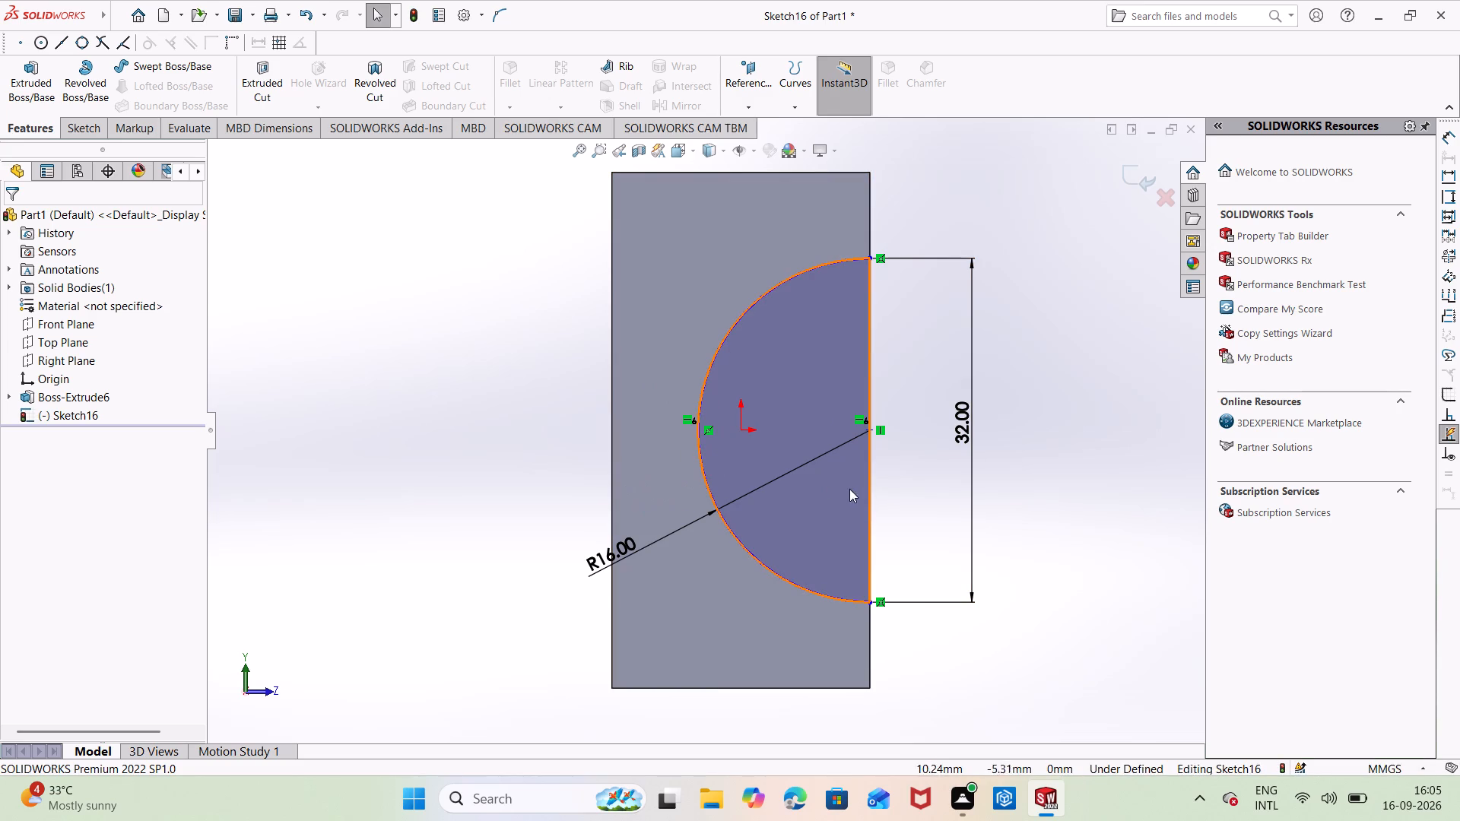
key("Escape")
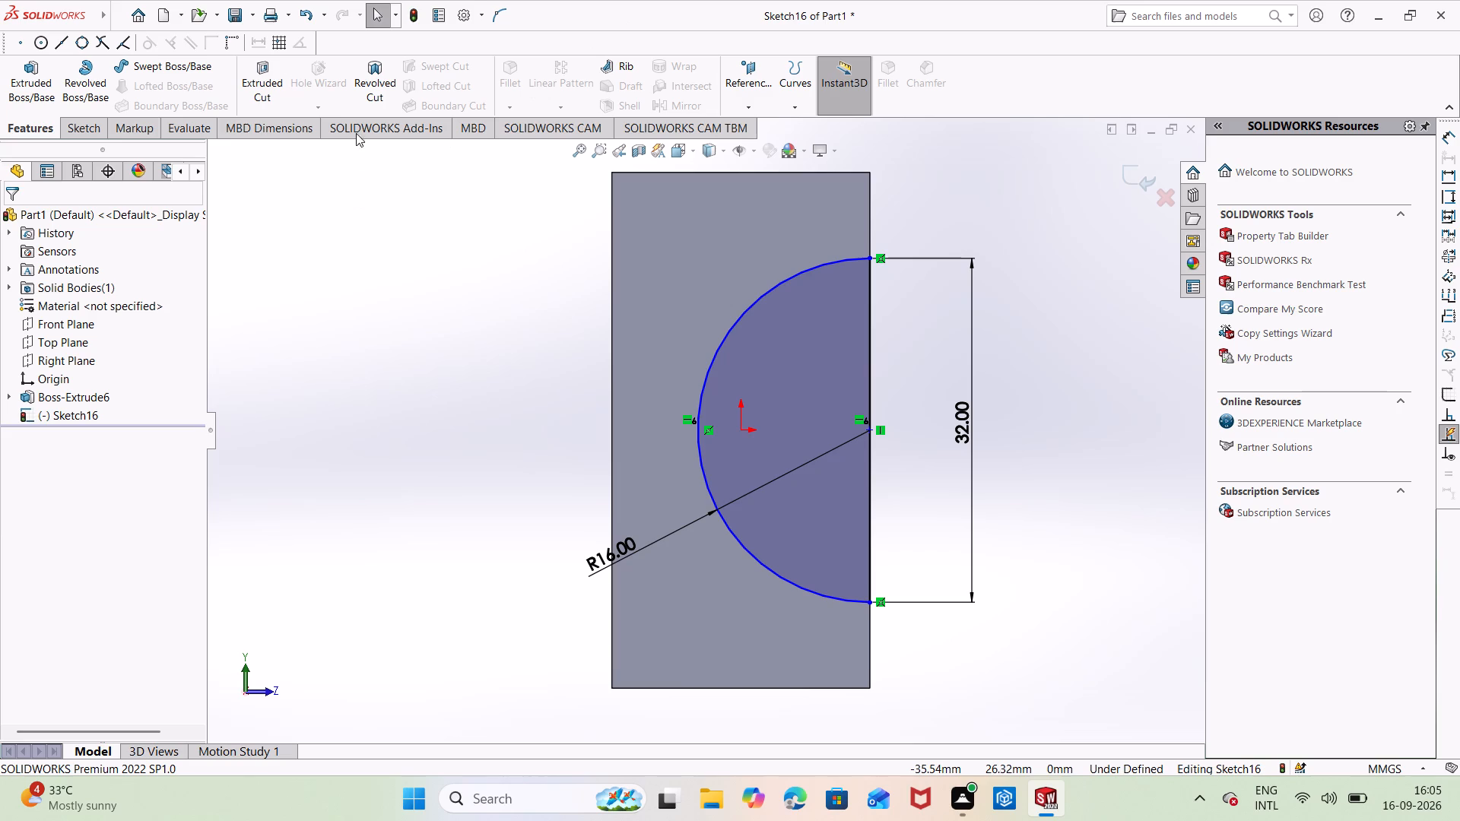
Sketch two vertical lines, each about 8 mm long, joining the arc's upper and lower ends to the adjacent face corners.
right_click_drag(461, 382, 339, 357)
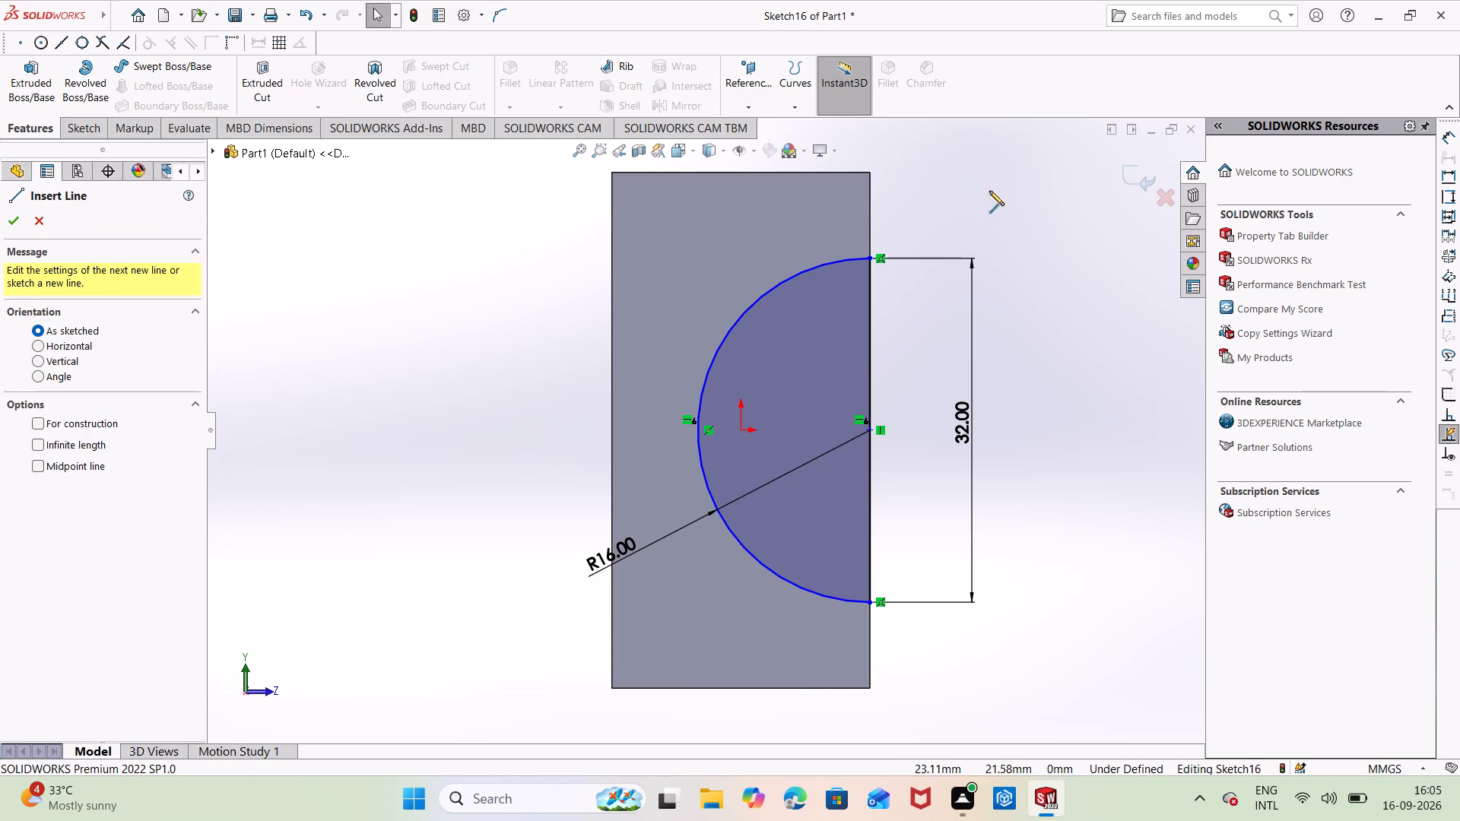
left_click(870, 173)
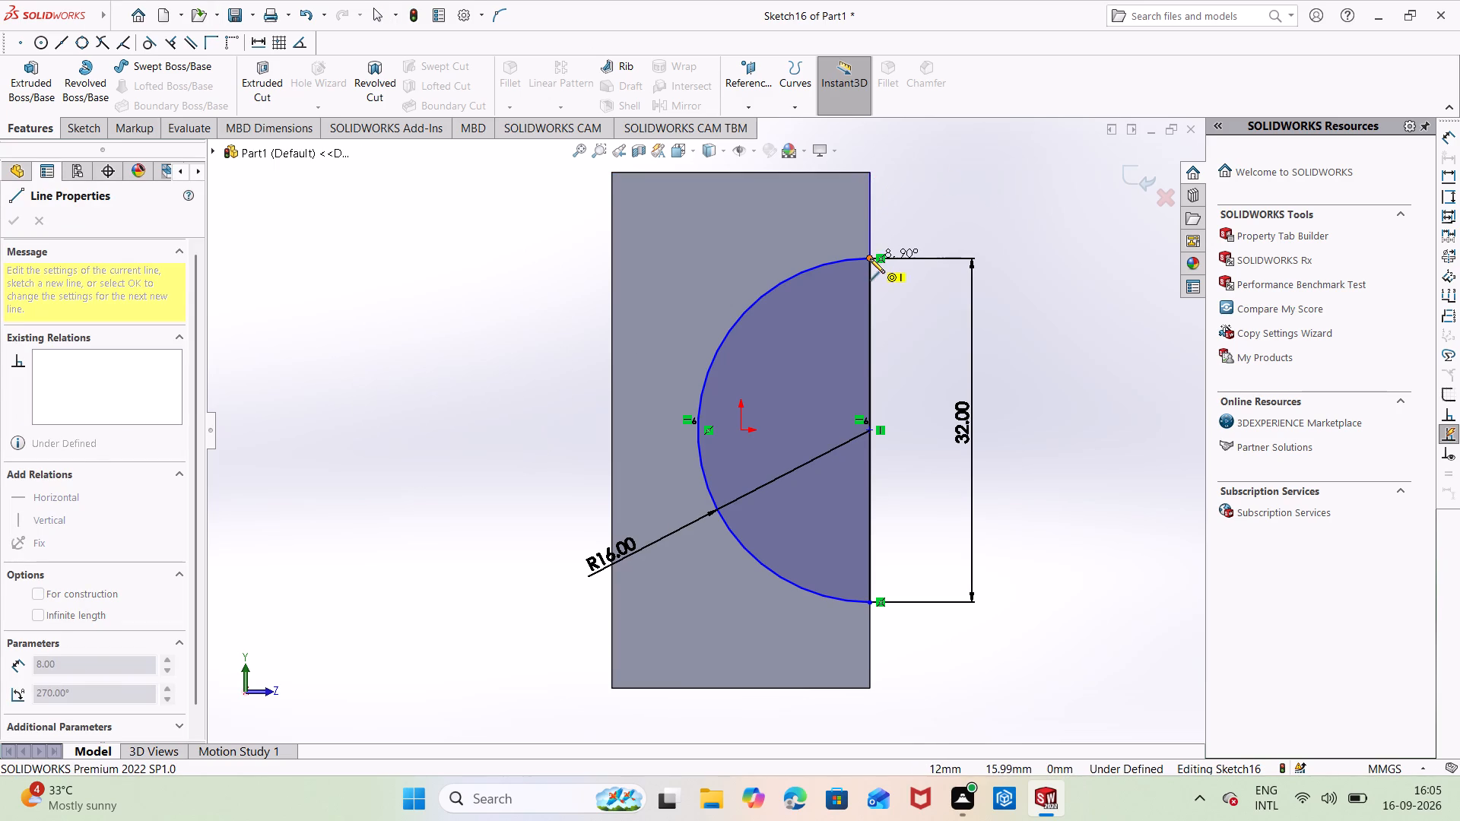
left_click(870, 258)
key("Escape")
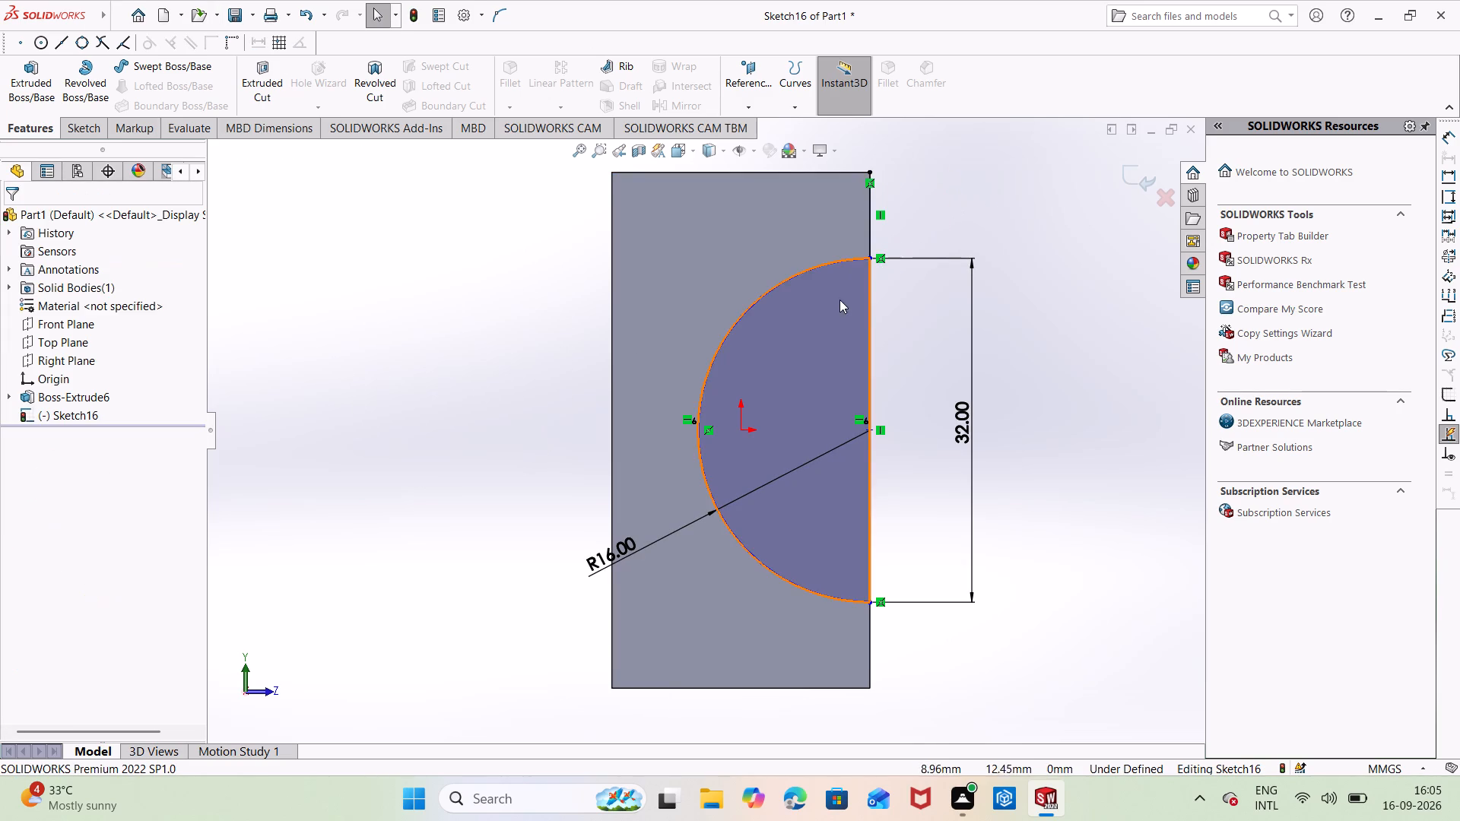
right_click_drag(1033, 566, 1013, 537)
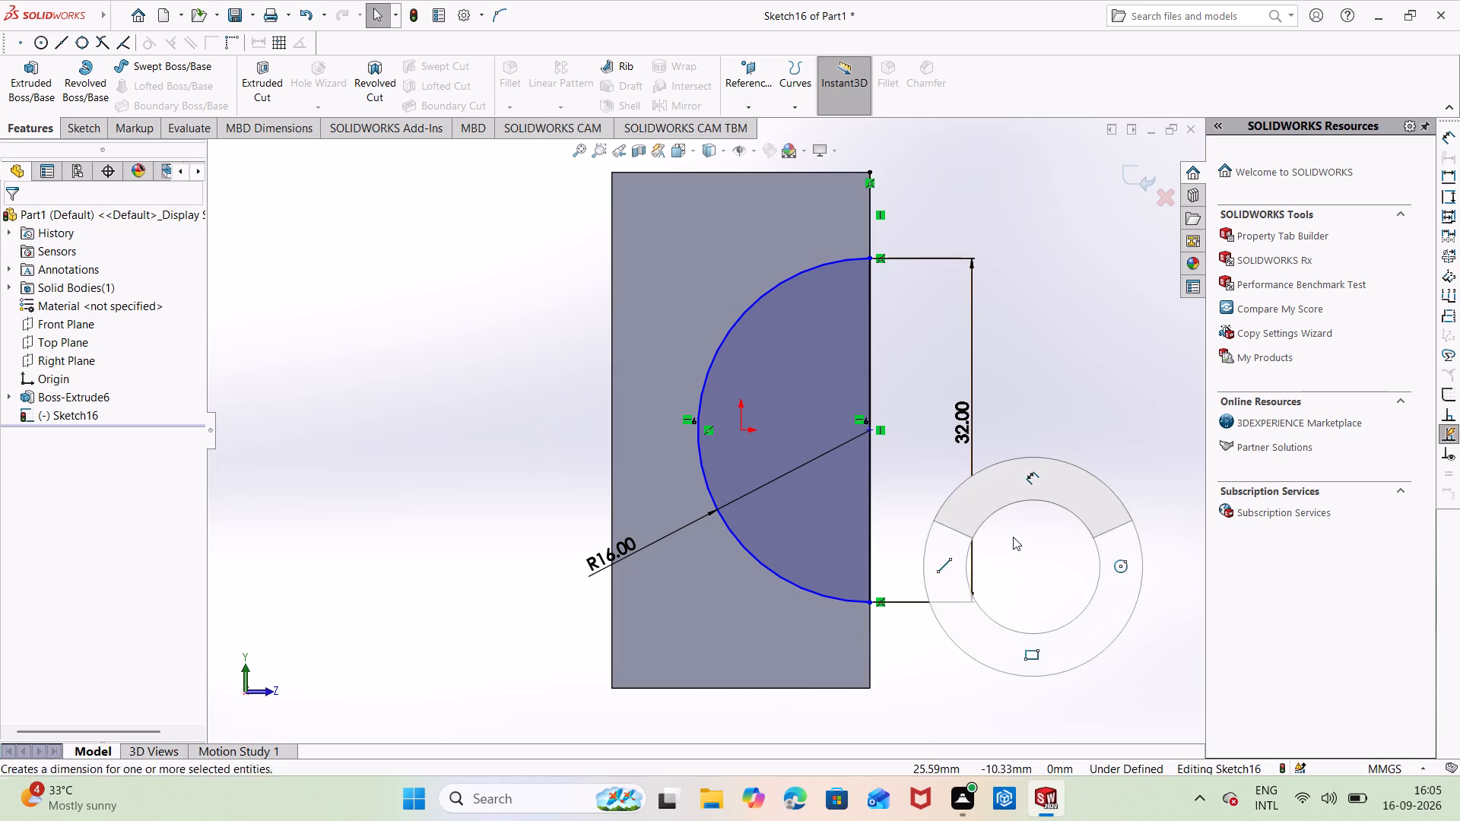
right_click_drag(1013, 537, 1003, 481)
right_click_drag(1170, 526, 1068, 526)
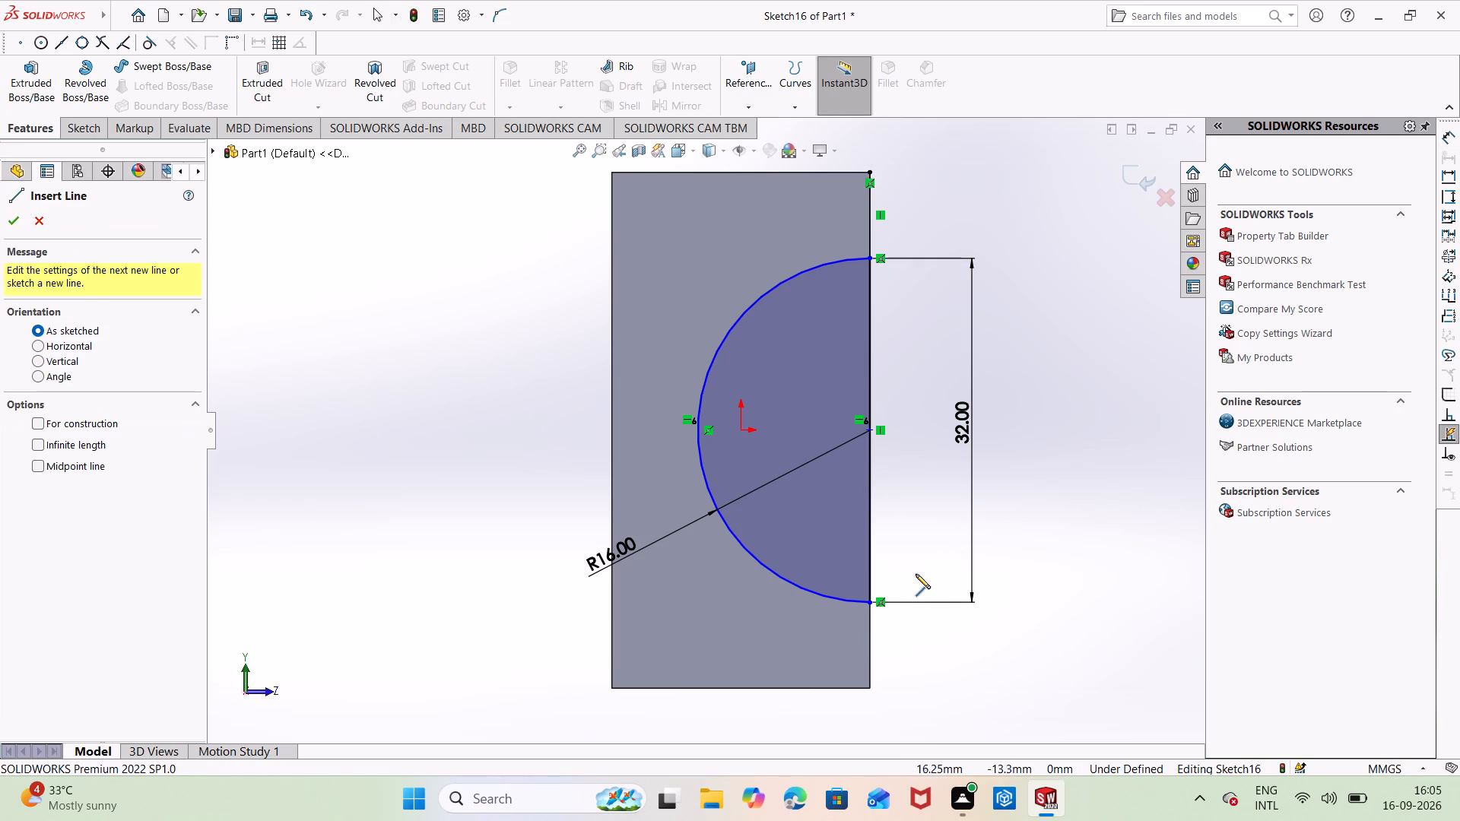
left_click(868, 602)
left_click(871, 689)
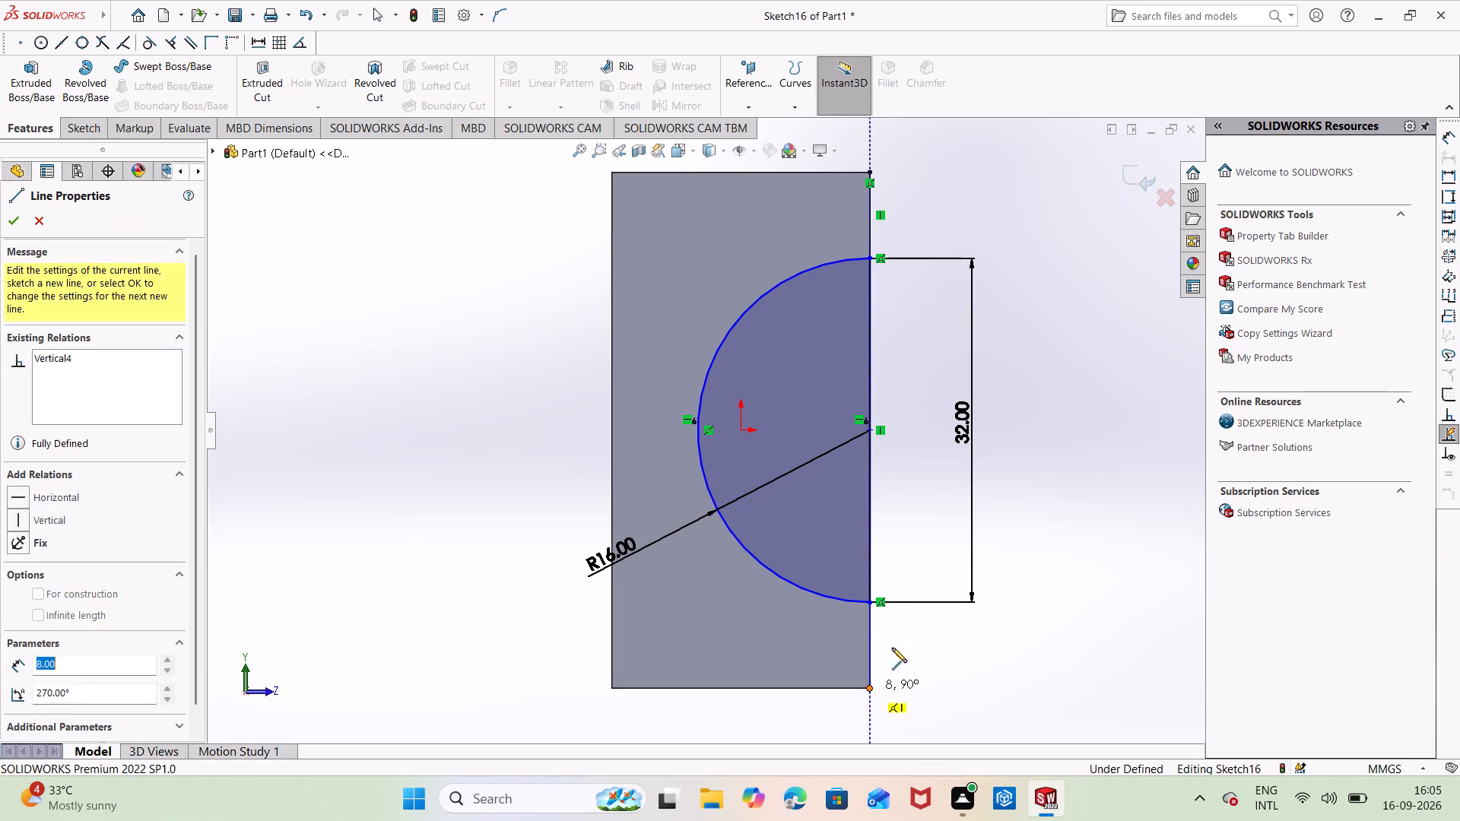
key("Escape")
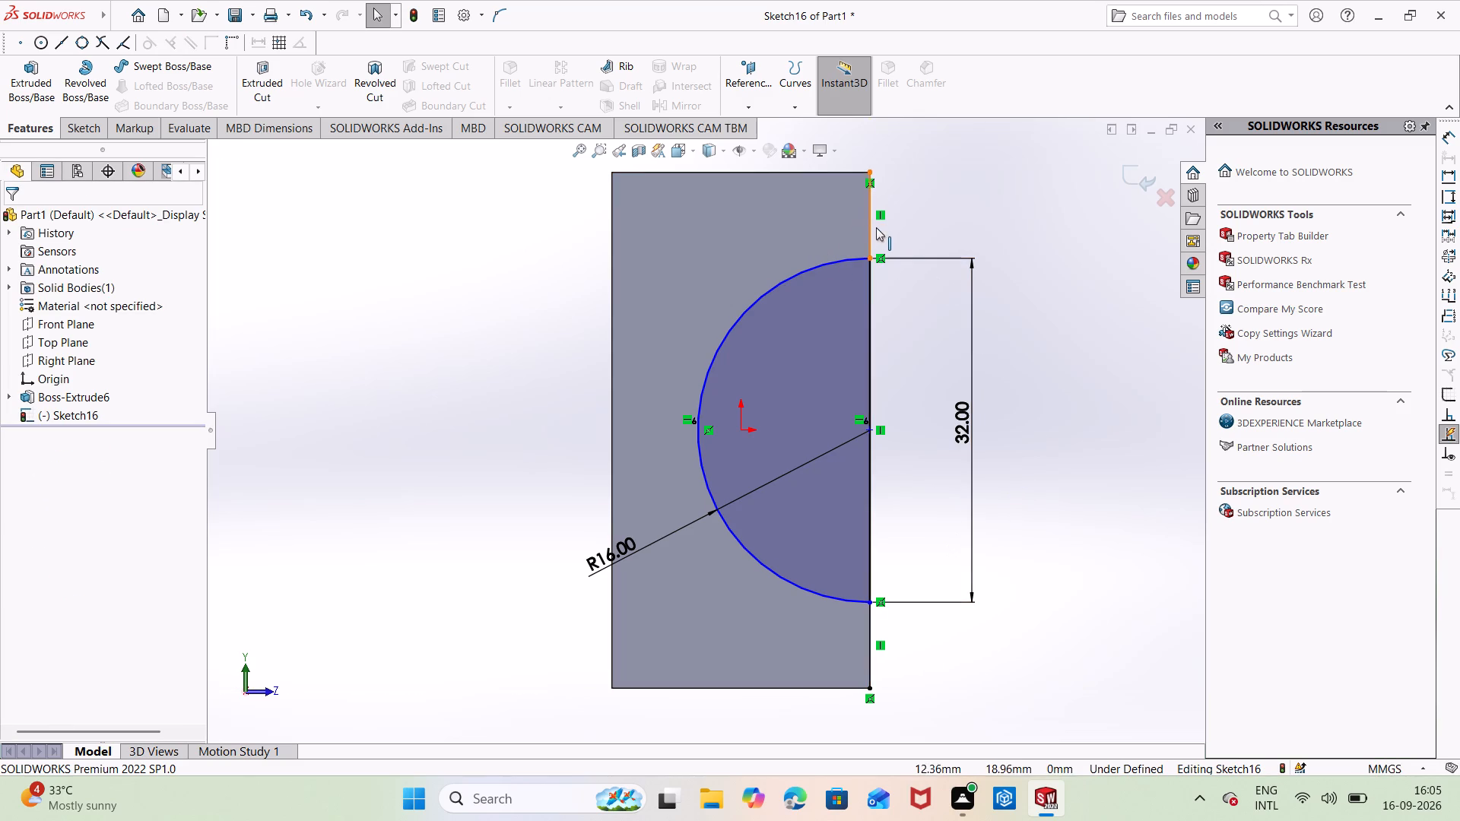
Convert the vertical line between the arc's upper end and the face corner to construction geometry.
left_click_drag(880, 229, 858, 225)
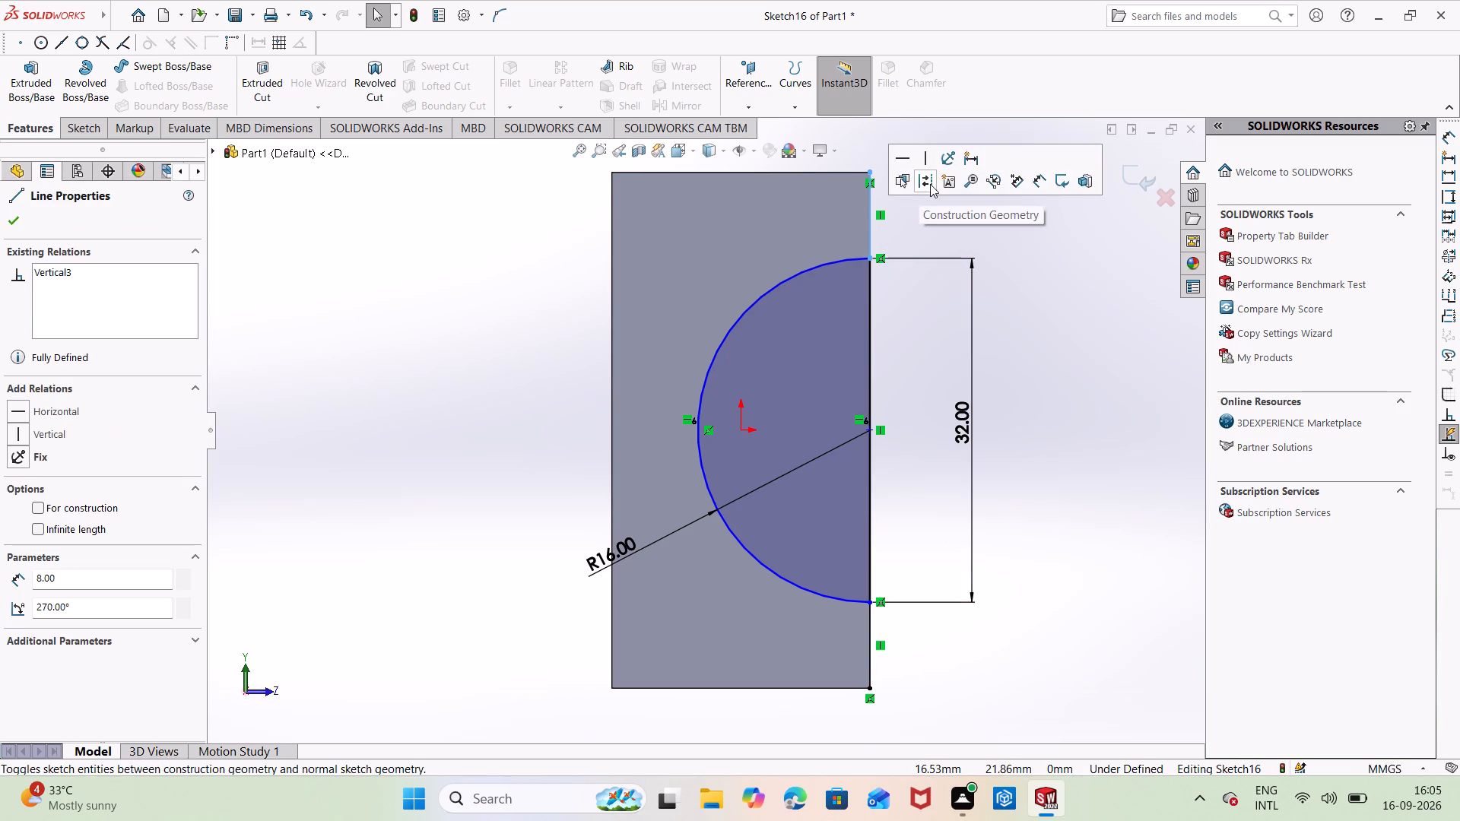
left_click(930, 184)
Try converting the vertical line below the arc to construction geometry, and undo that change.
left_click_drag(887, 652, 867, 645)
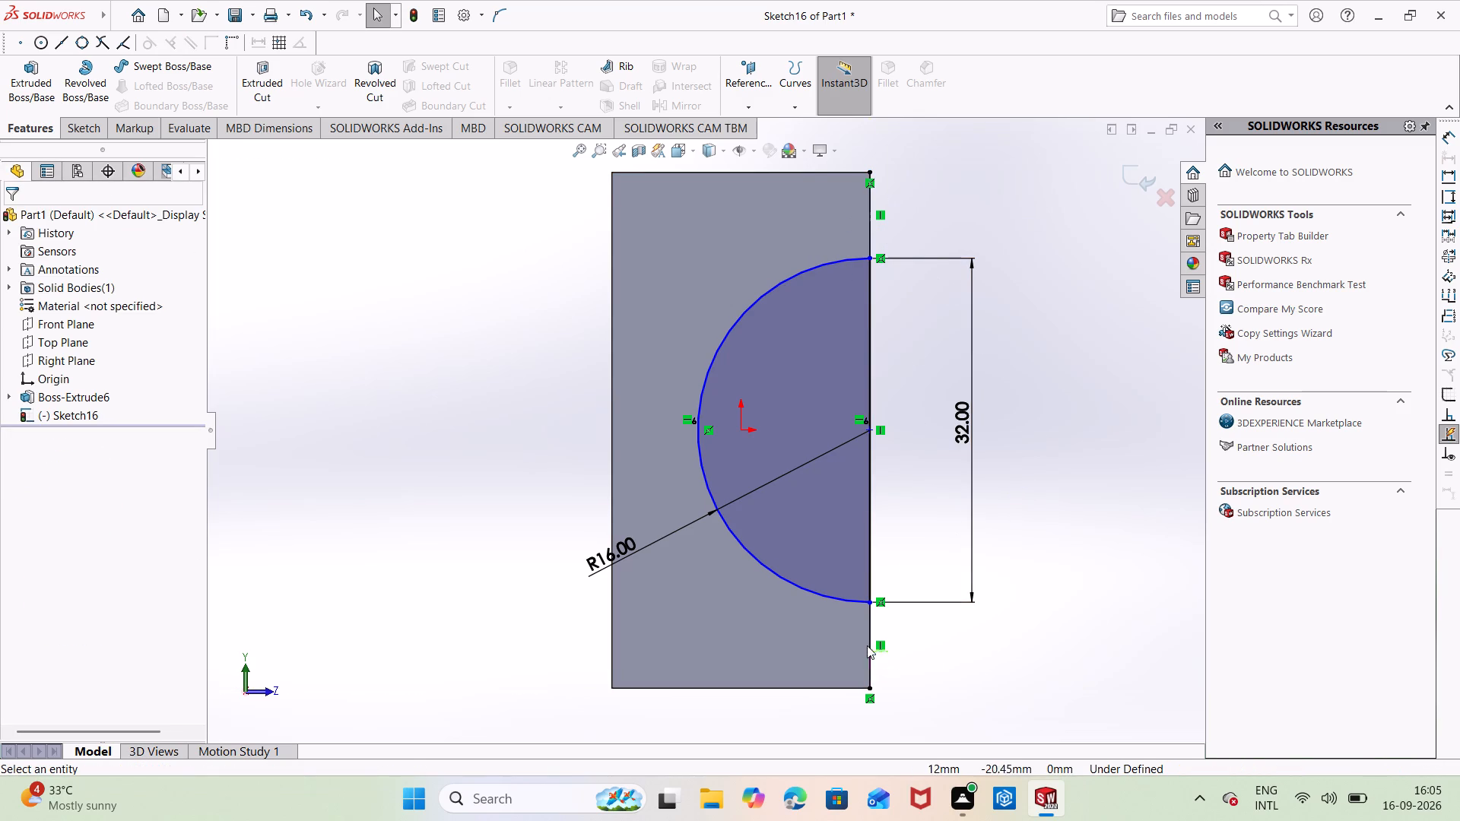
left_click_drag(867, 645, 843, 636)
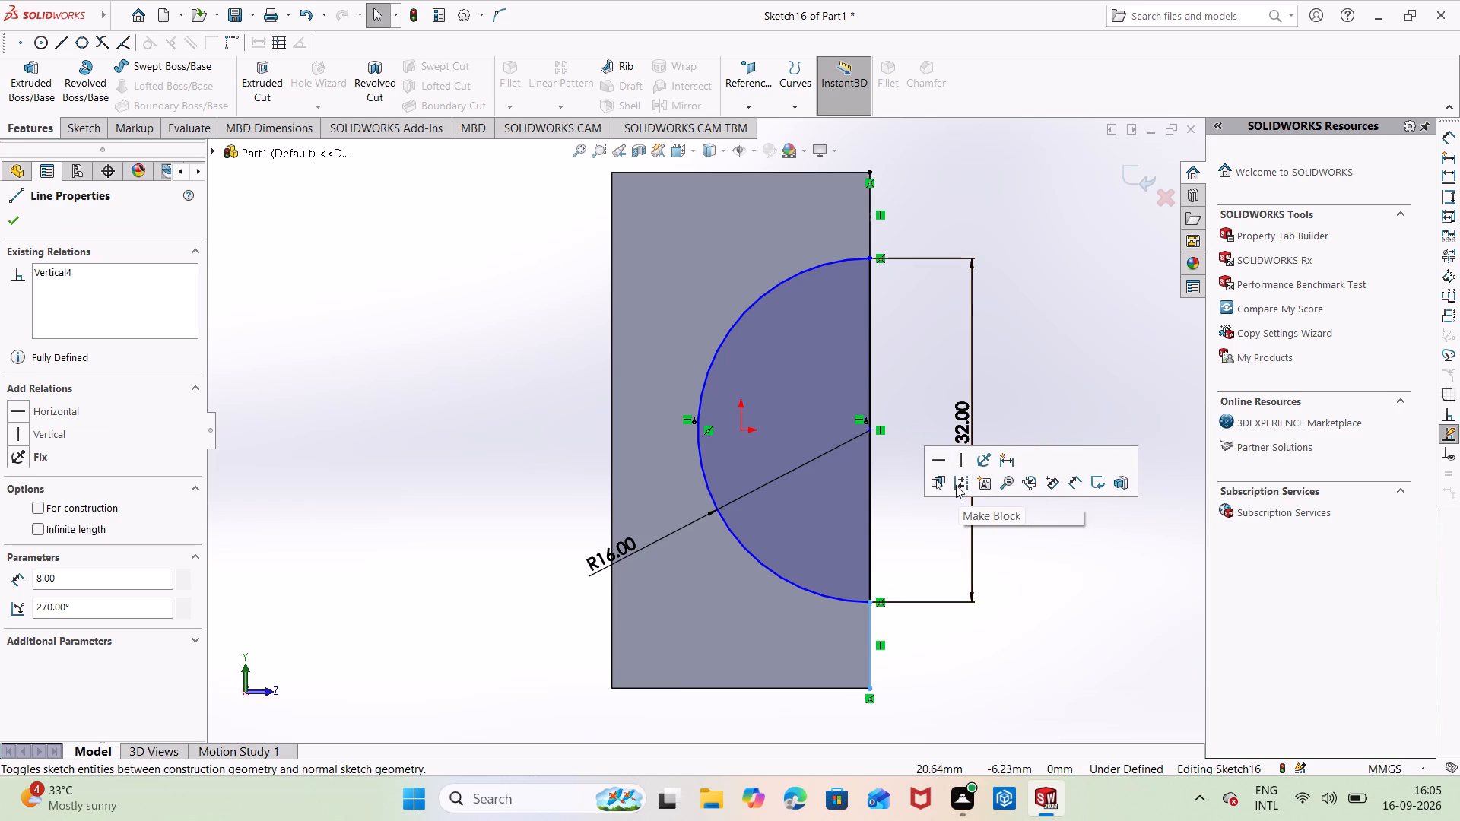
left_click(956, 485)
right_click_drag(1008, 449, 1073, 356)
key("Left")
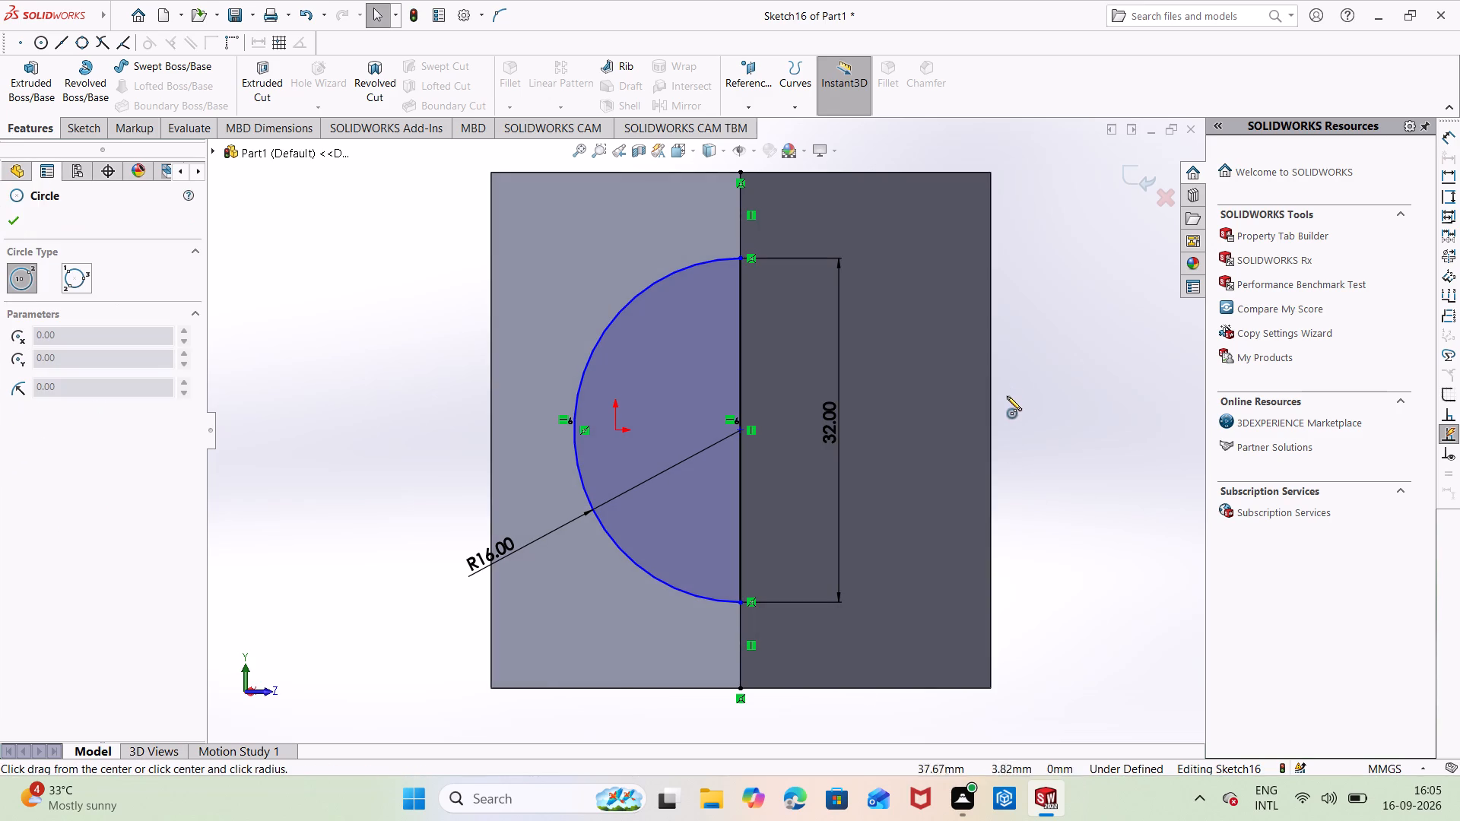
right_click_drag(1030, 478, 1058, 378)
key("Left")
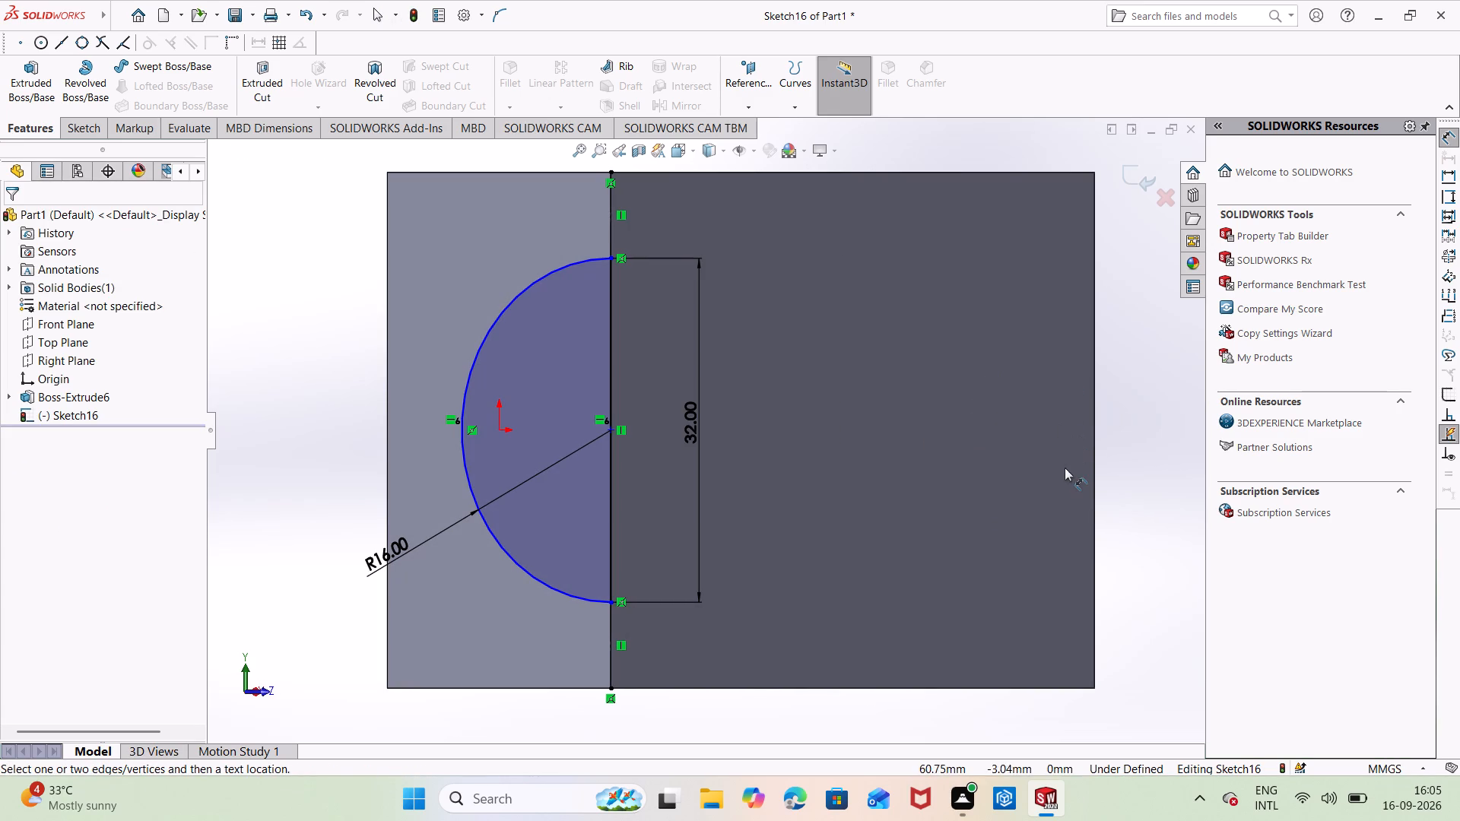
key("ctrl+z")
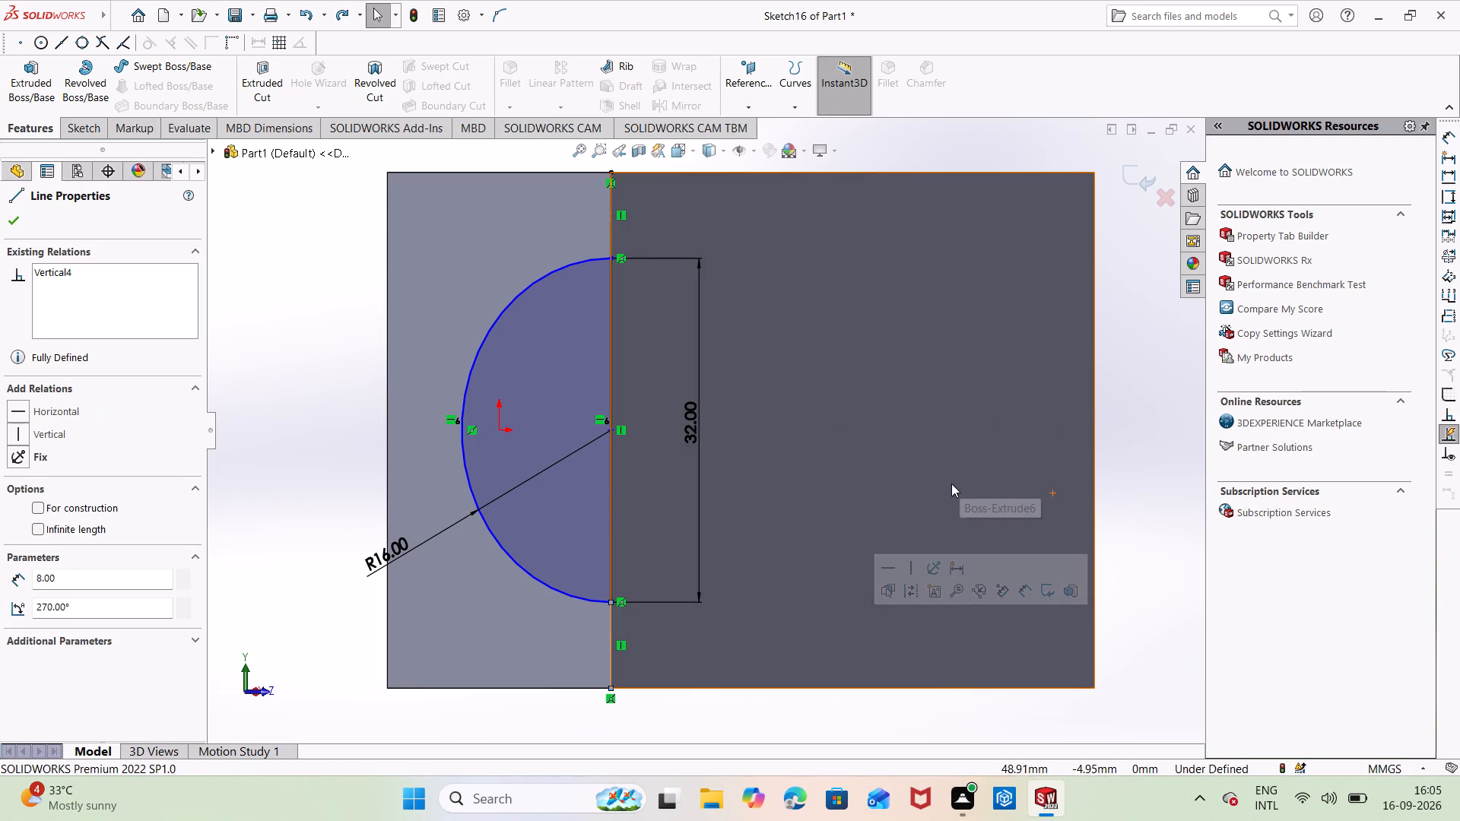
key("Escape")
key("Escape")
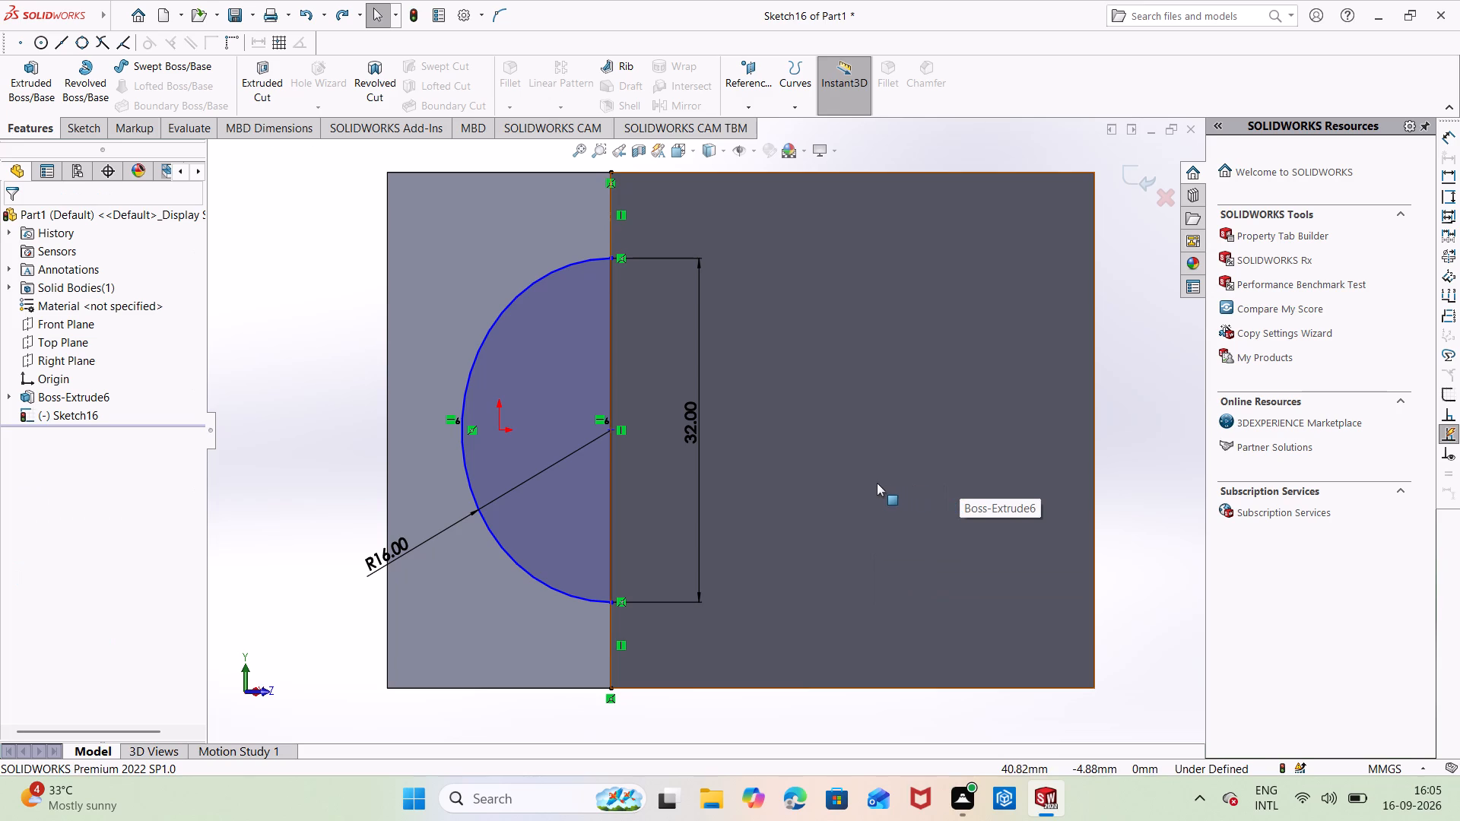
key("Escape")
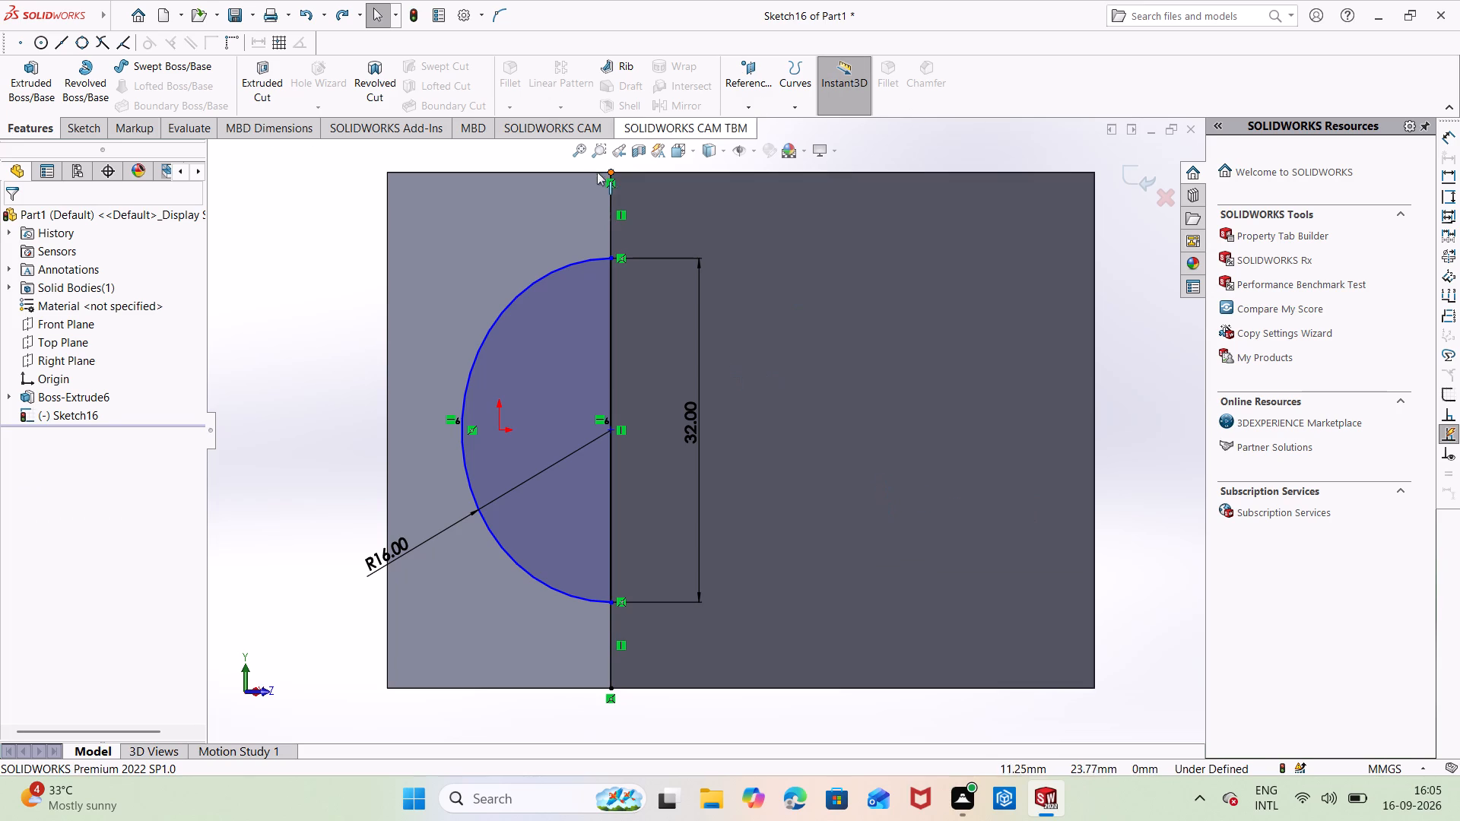
Dimension the length of the vertical line between the arc's lower end and the face corner.
right_click_drag(954, 445, 1001, 315)
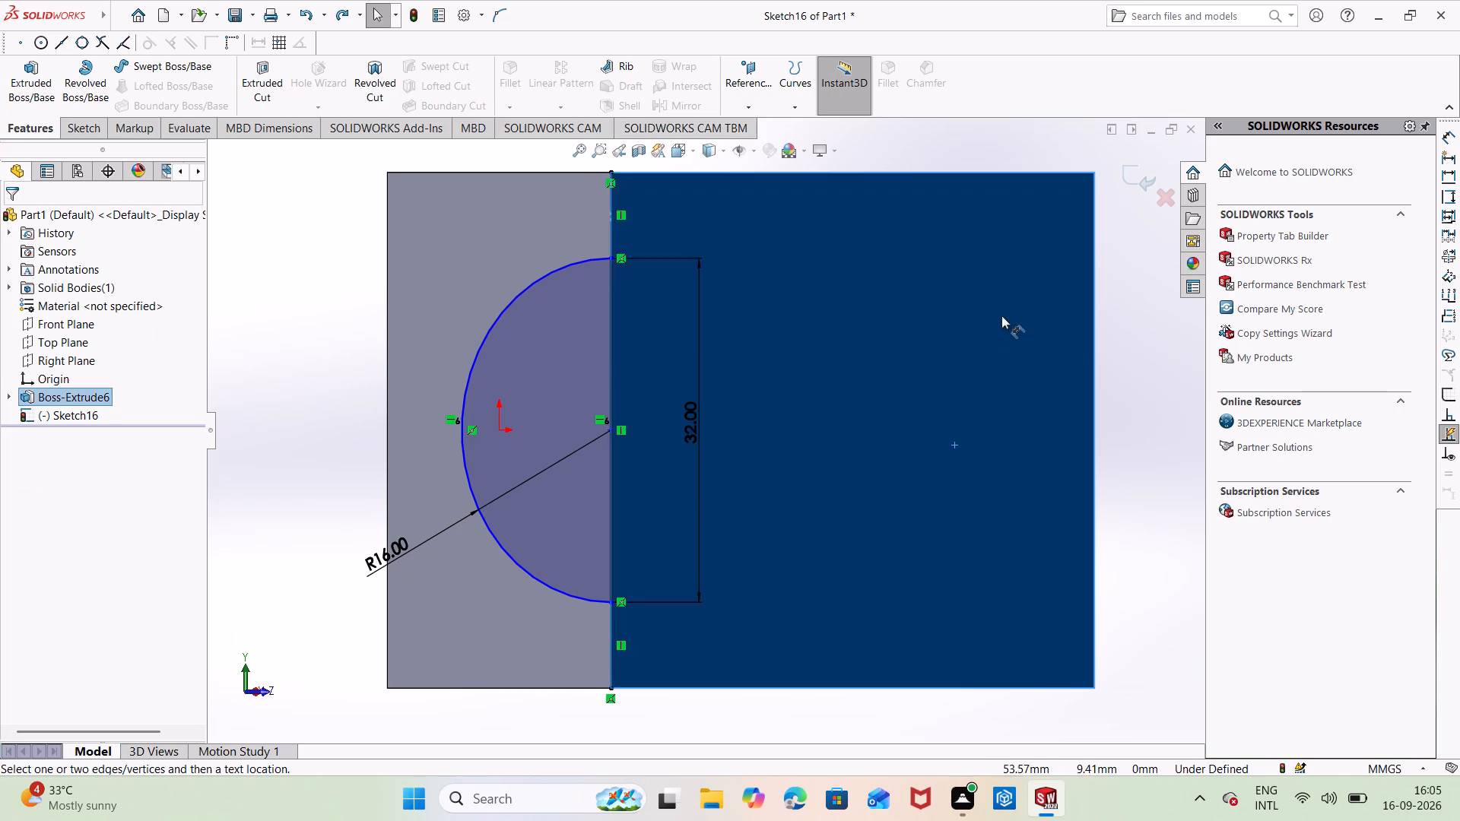
right_click_drag(1001, 315, 1009, 290)
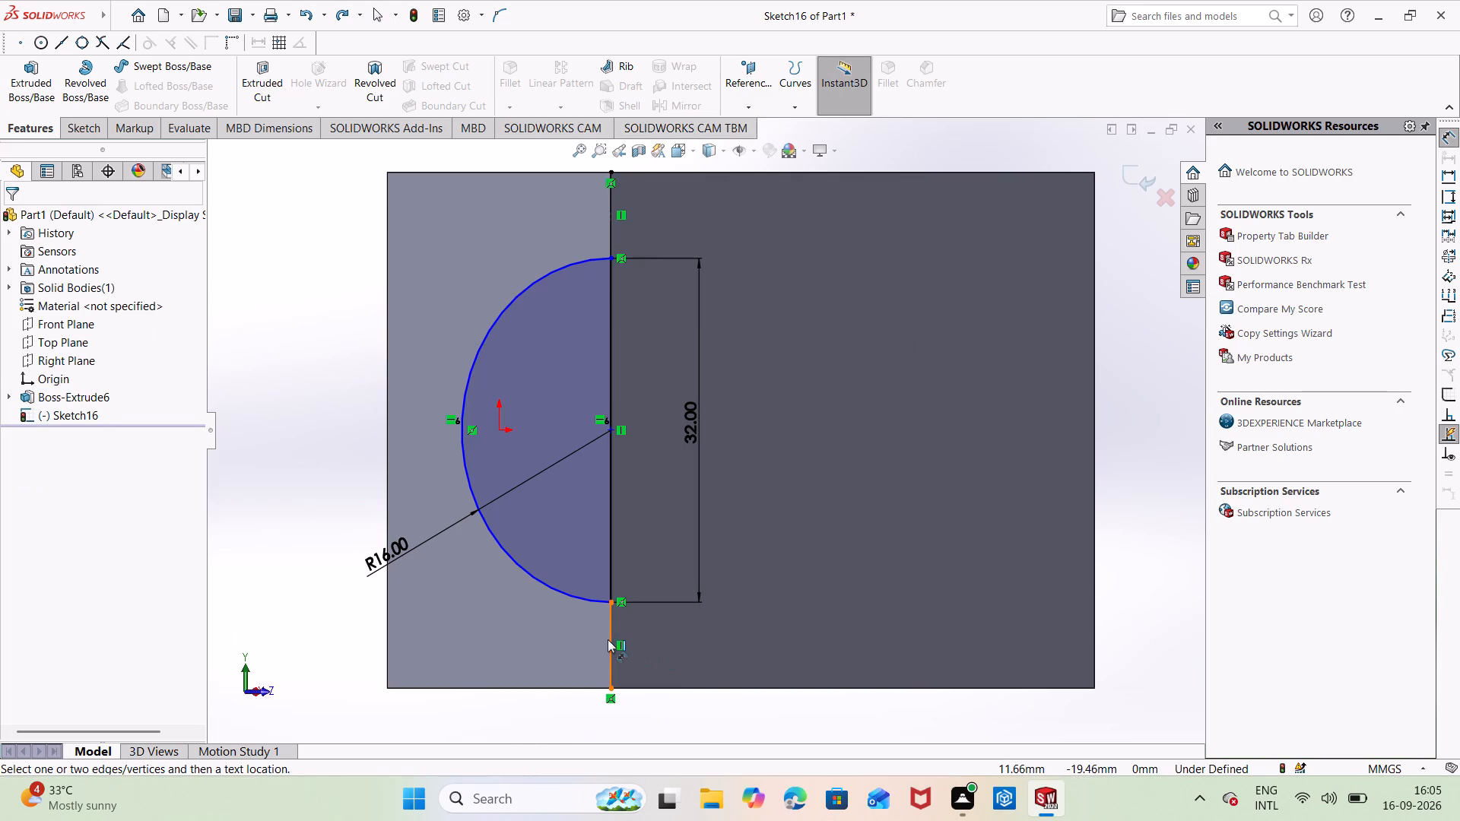
left_click(608, 639)
left_click(659, 648)
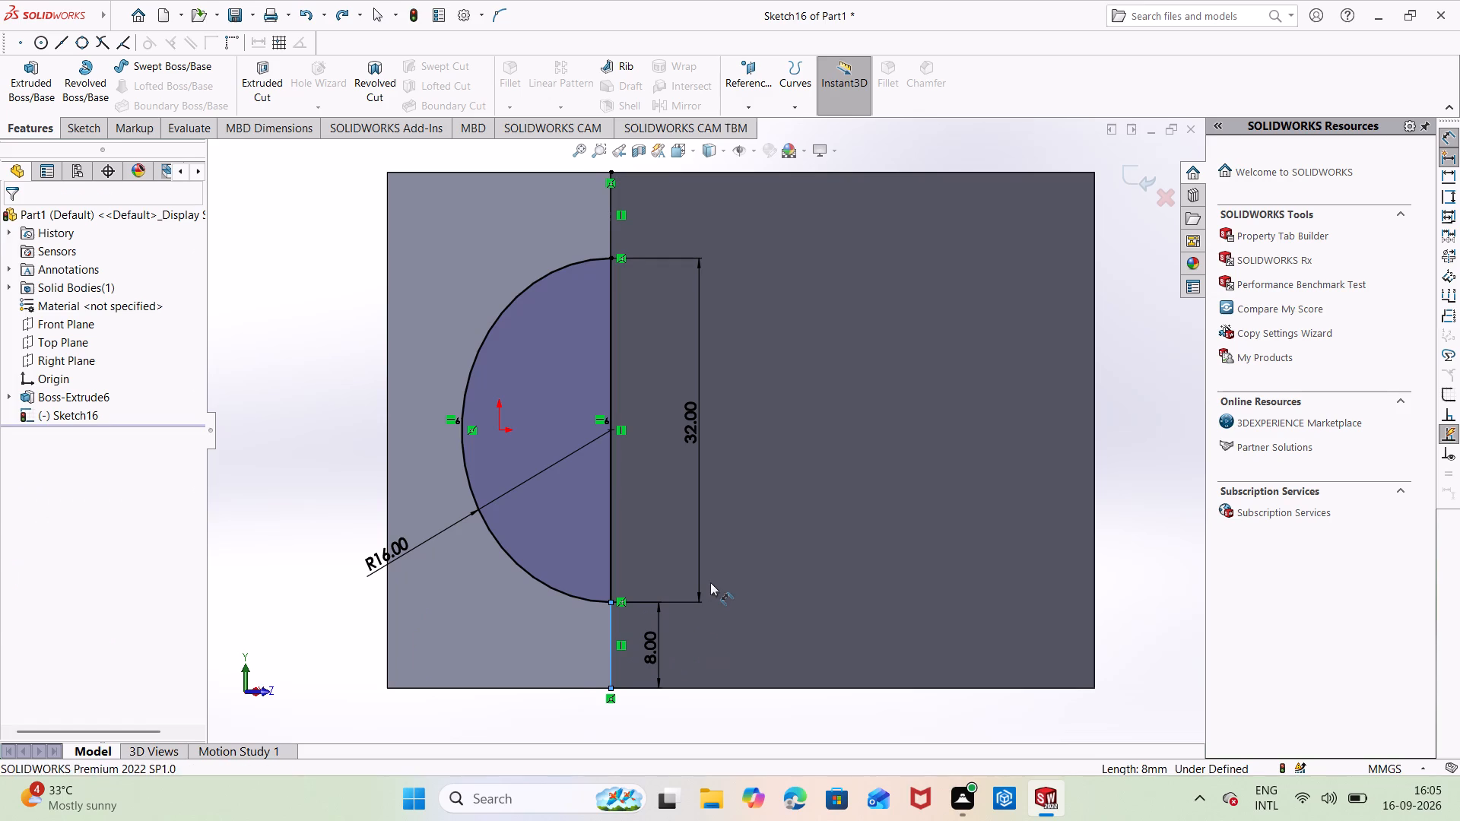
left_click(601, 624)
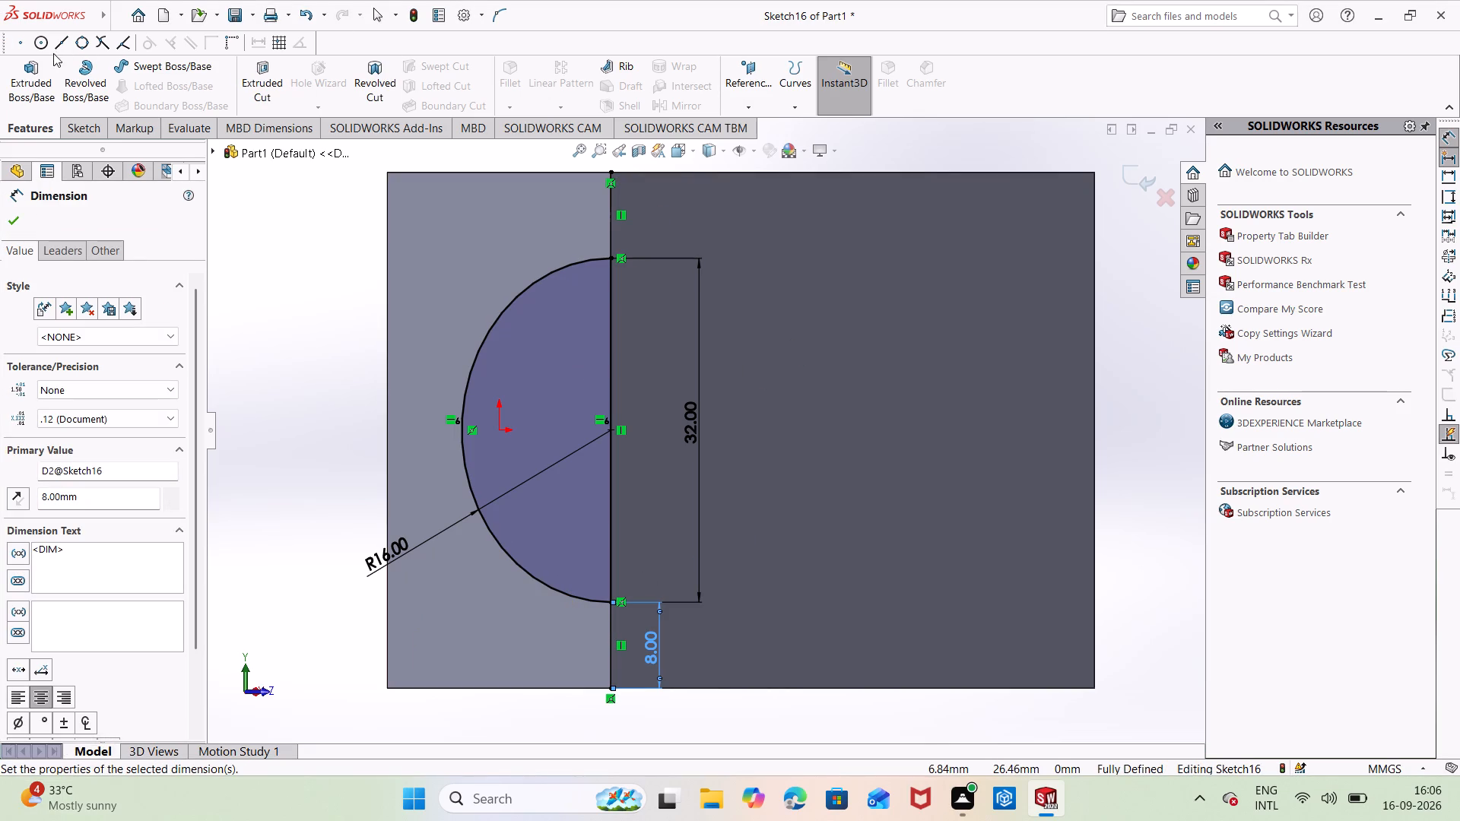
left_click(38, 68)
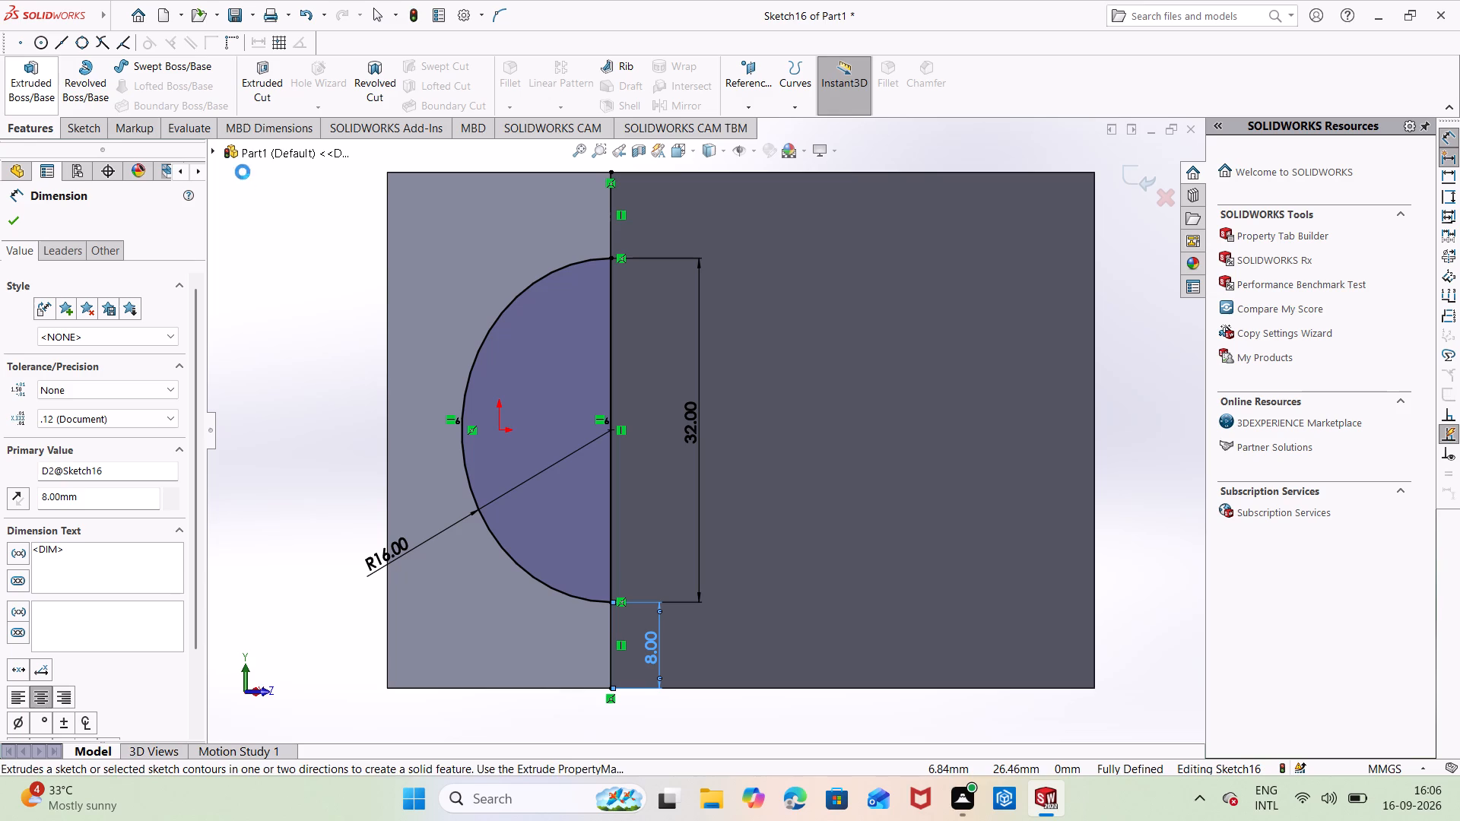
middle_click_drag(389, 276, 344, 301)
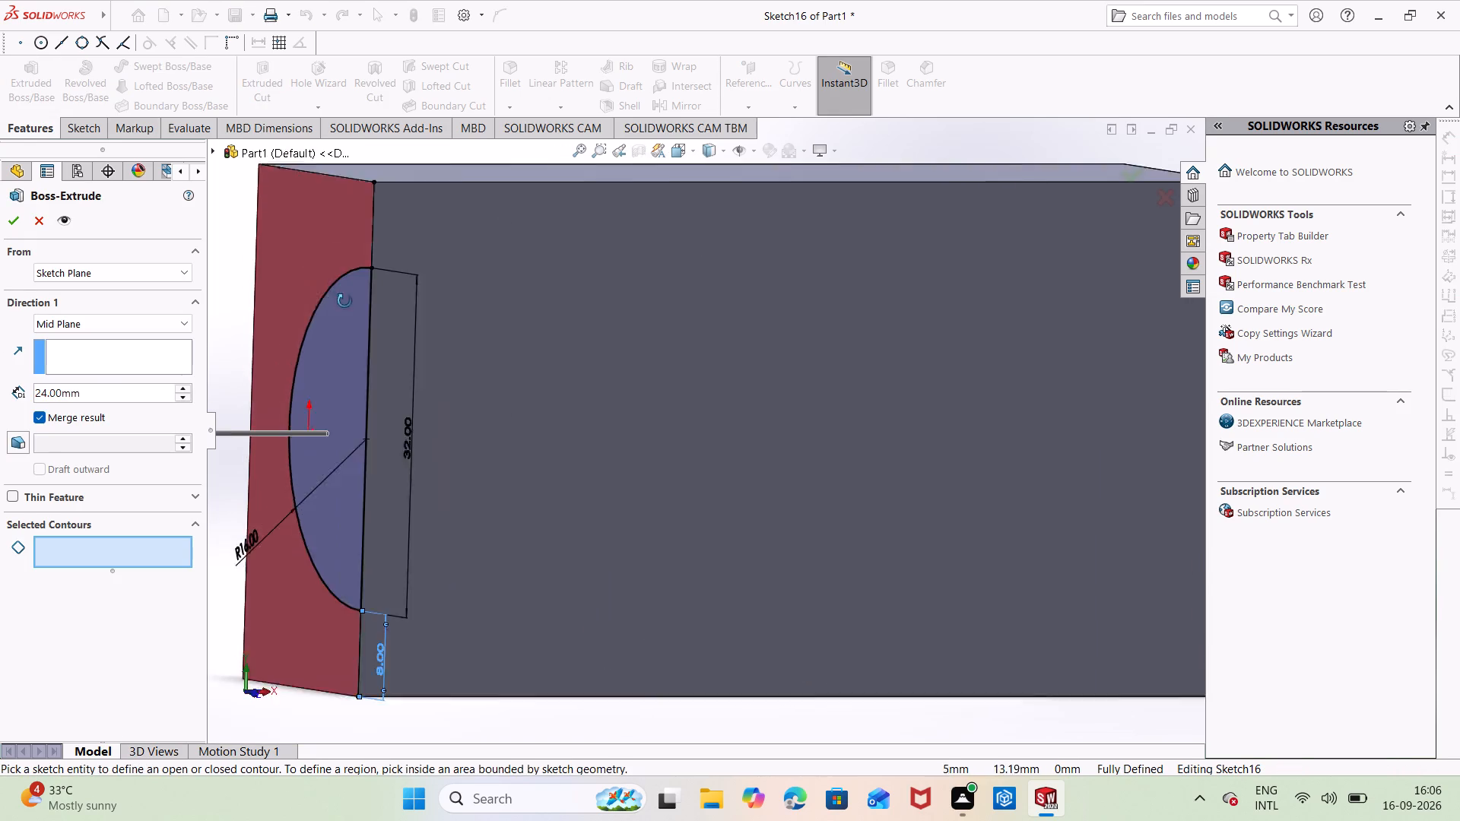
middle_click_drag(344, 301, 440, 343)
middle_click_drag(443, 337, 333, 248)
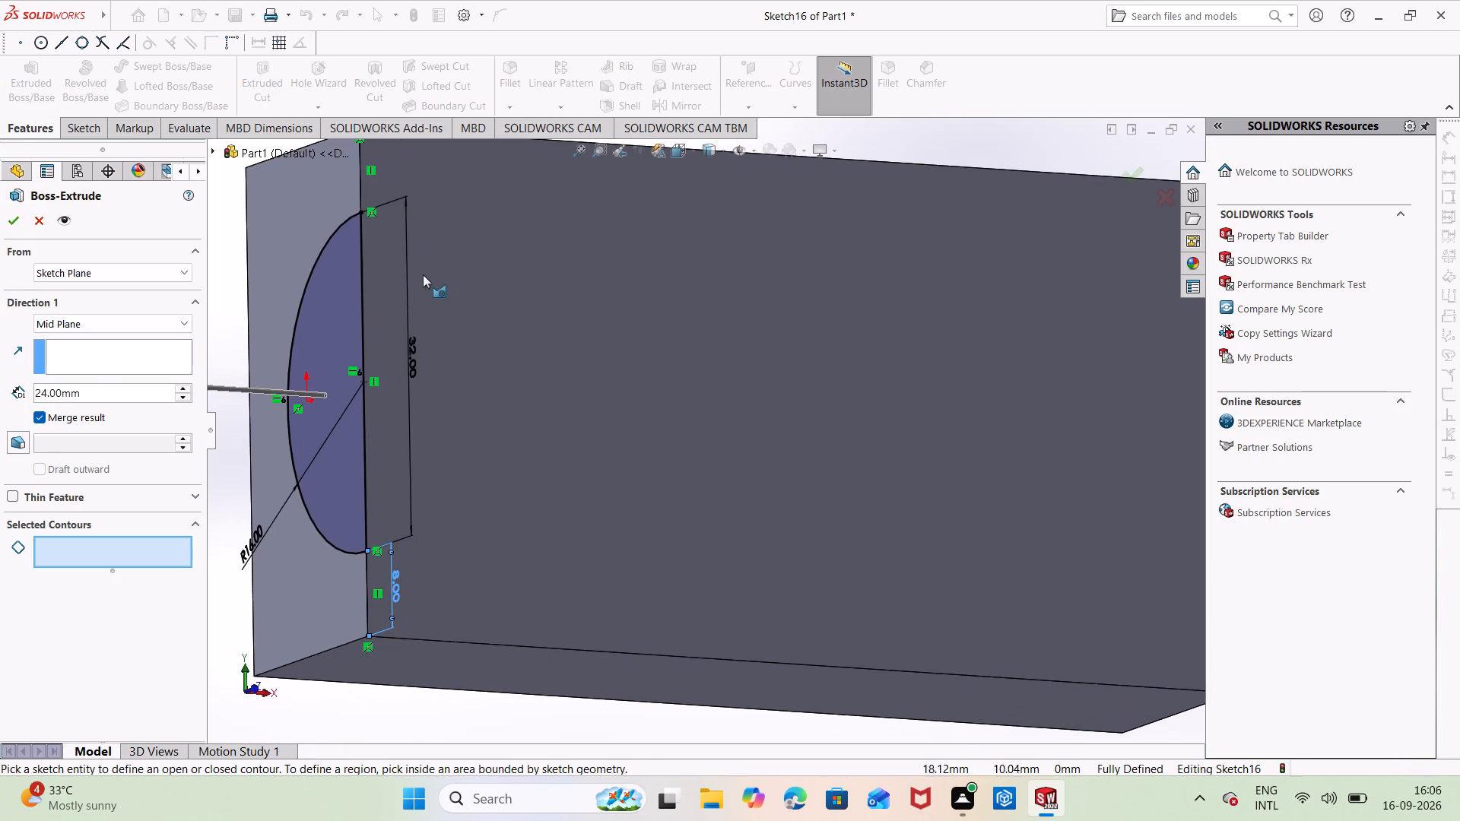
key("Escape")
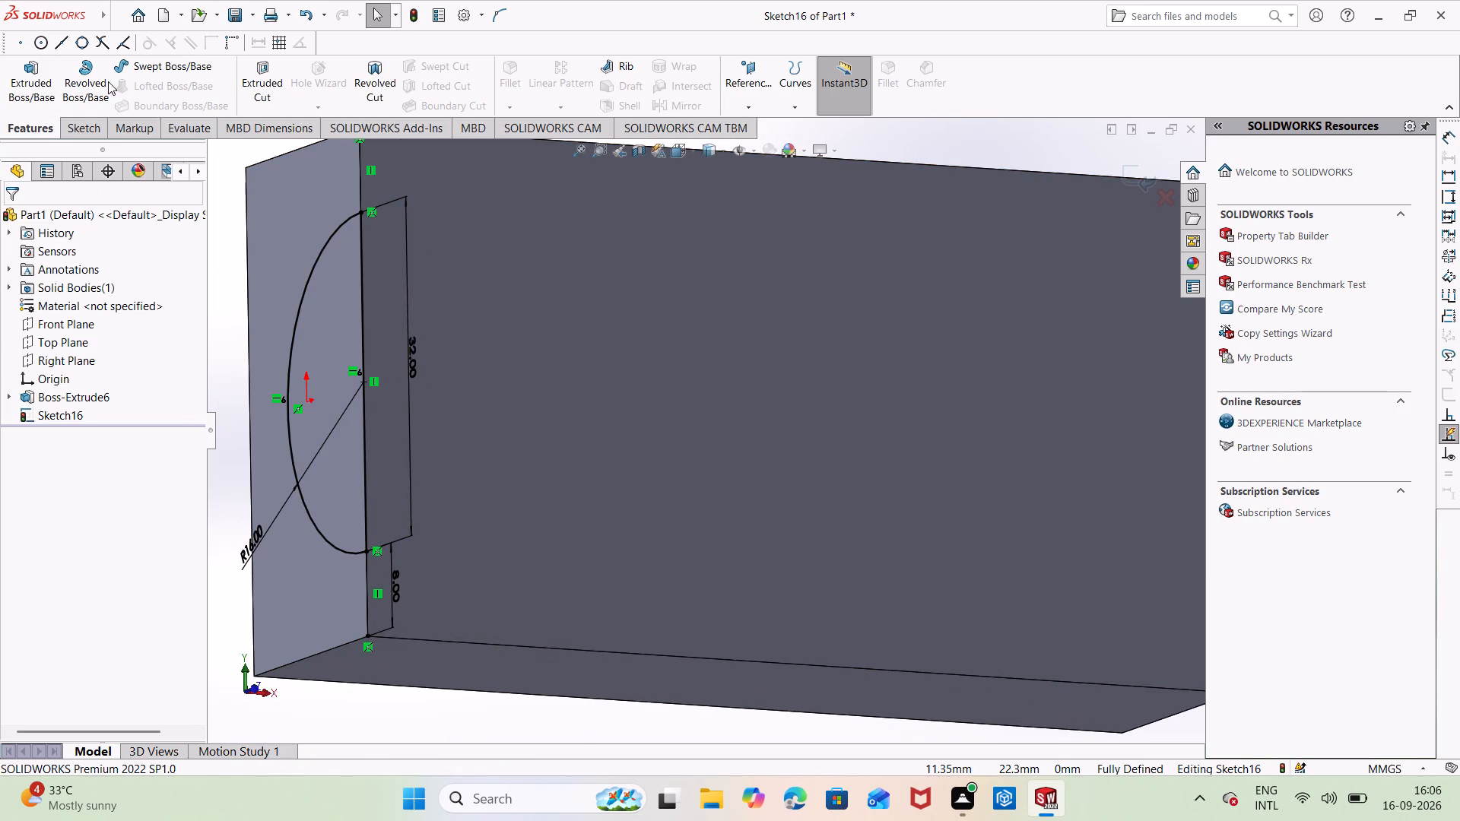
Cut-extrude the half-circle region from the end face into the block with a Blind depth of 40 mm.
left_click(270, 64)
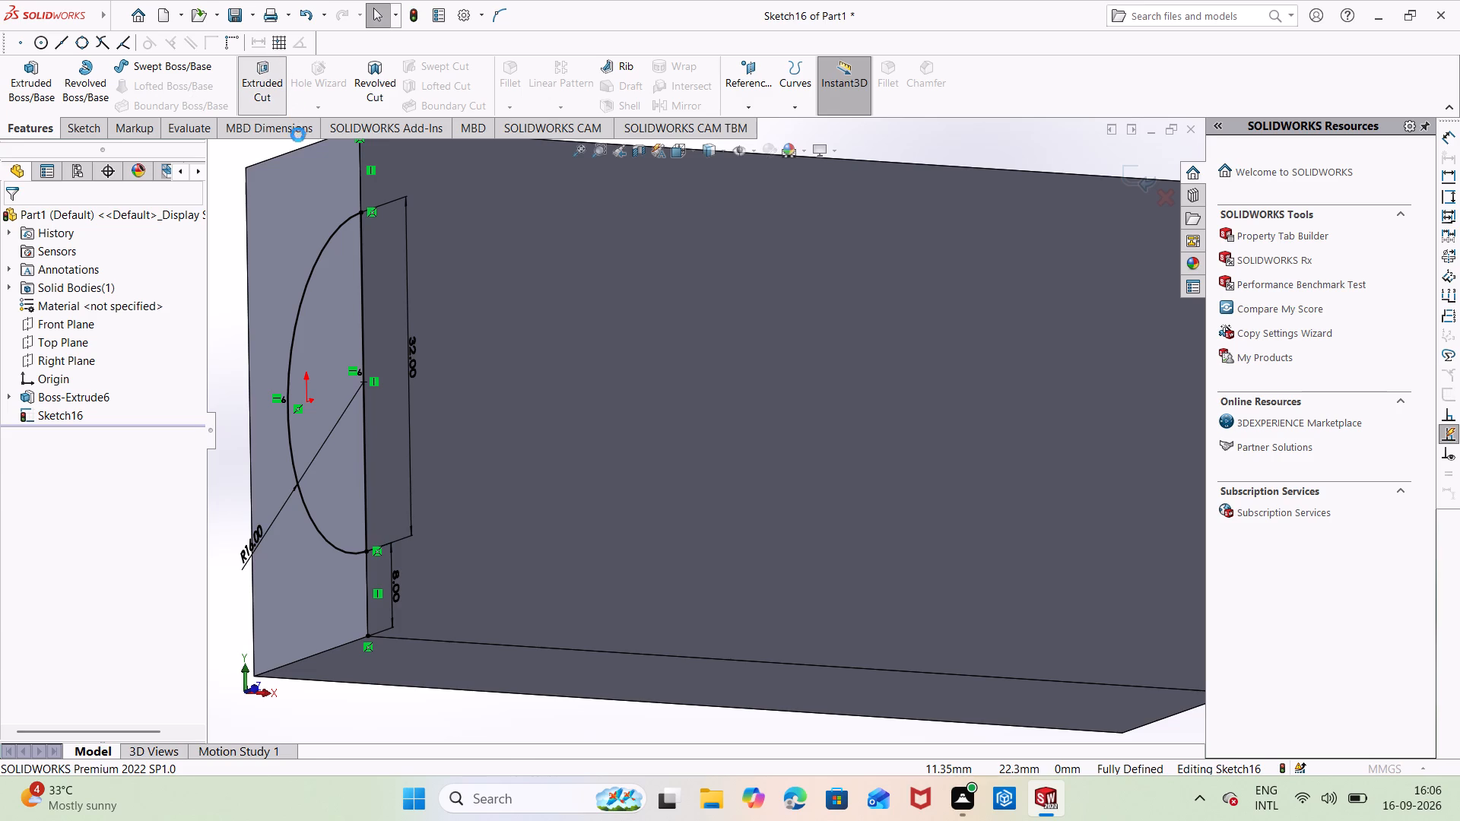
left_click(348, 323)
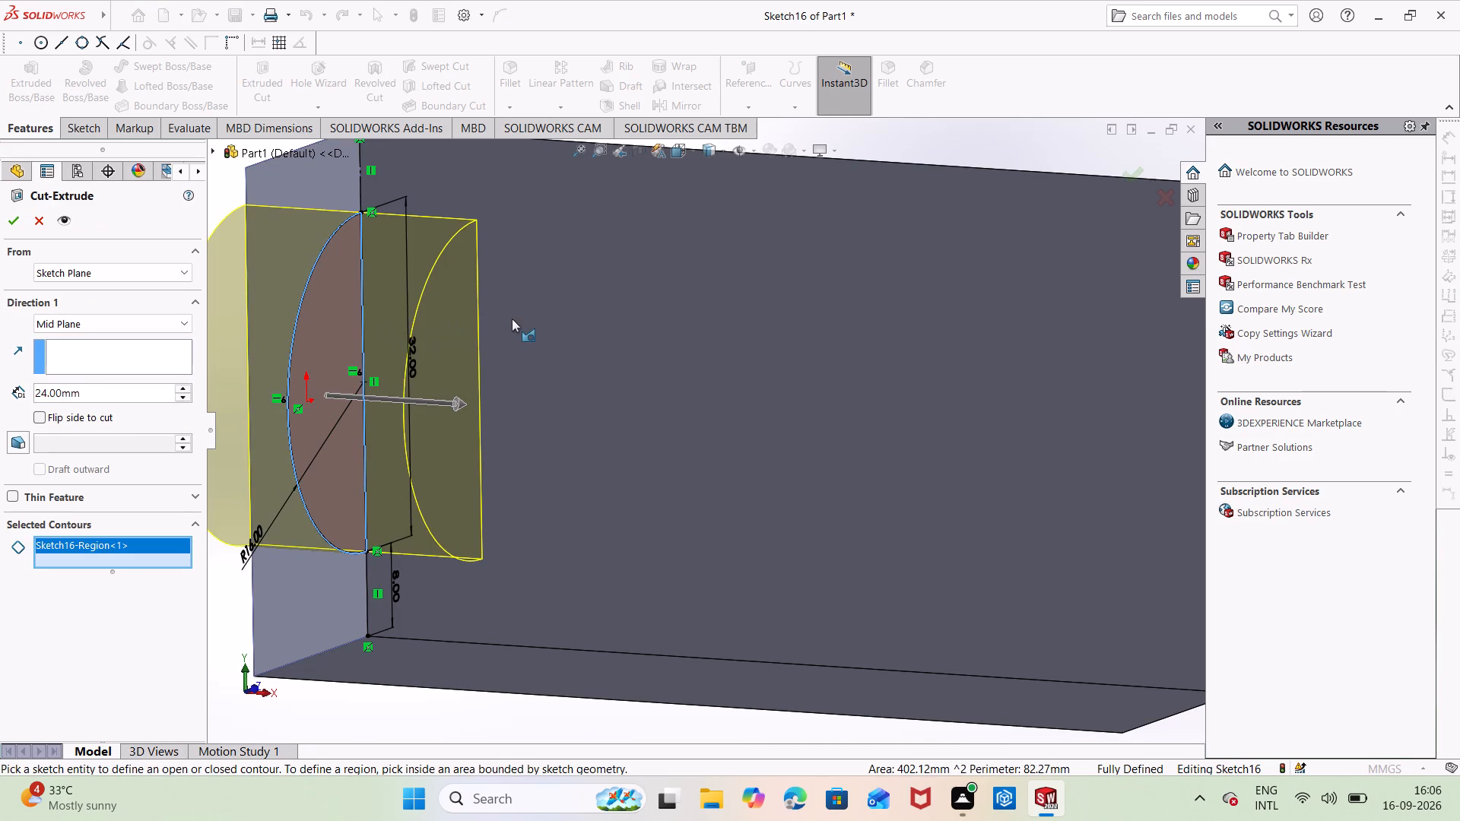
scroll(512, 319, "down", 1)
scroll(512, 319, "up", 4)
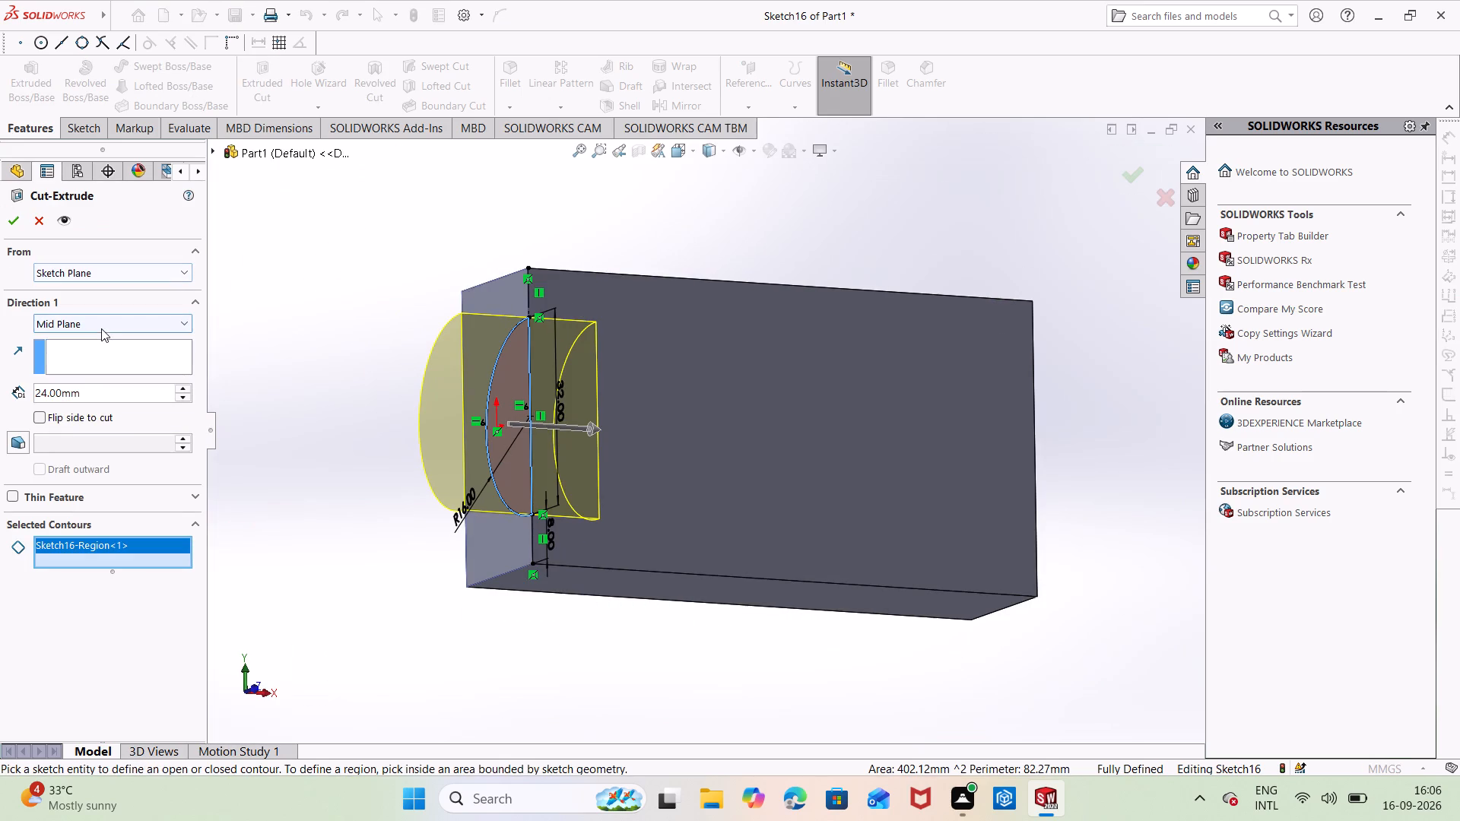
left_click(101, 329)
left_click(81, 341)
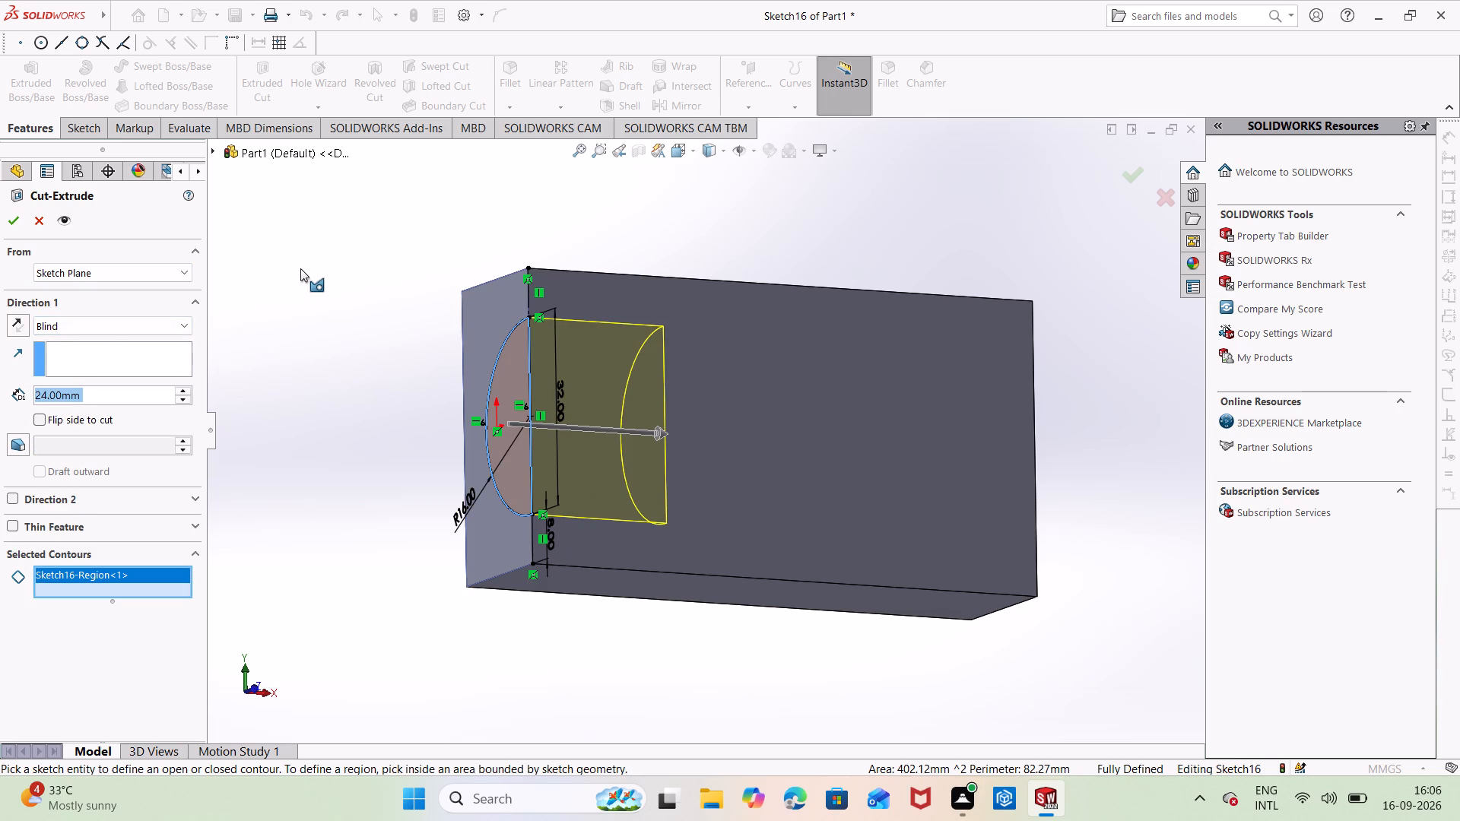
key("BackSpace")
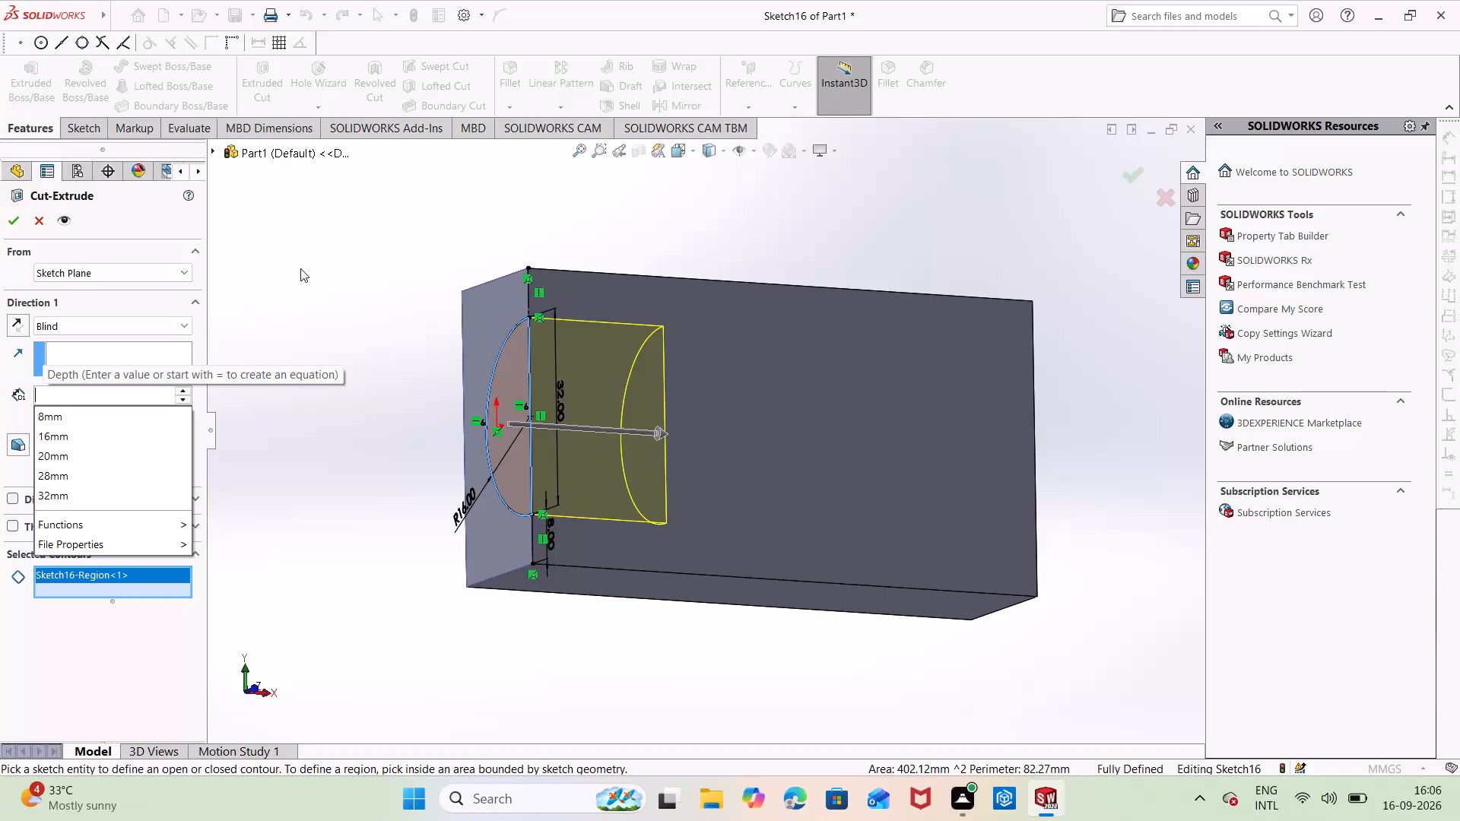
type("40")
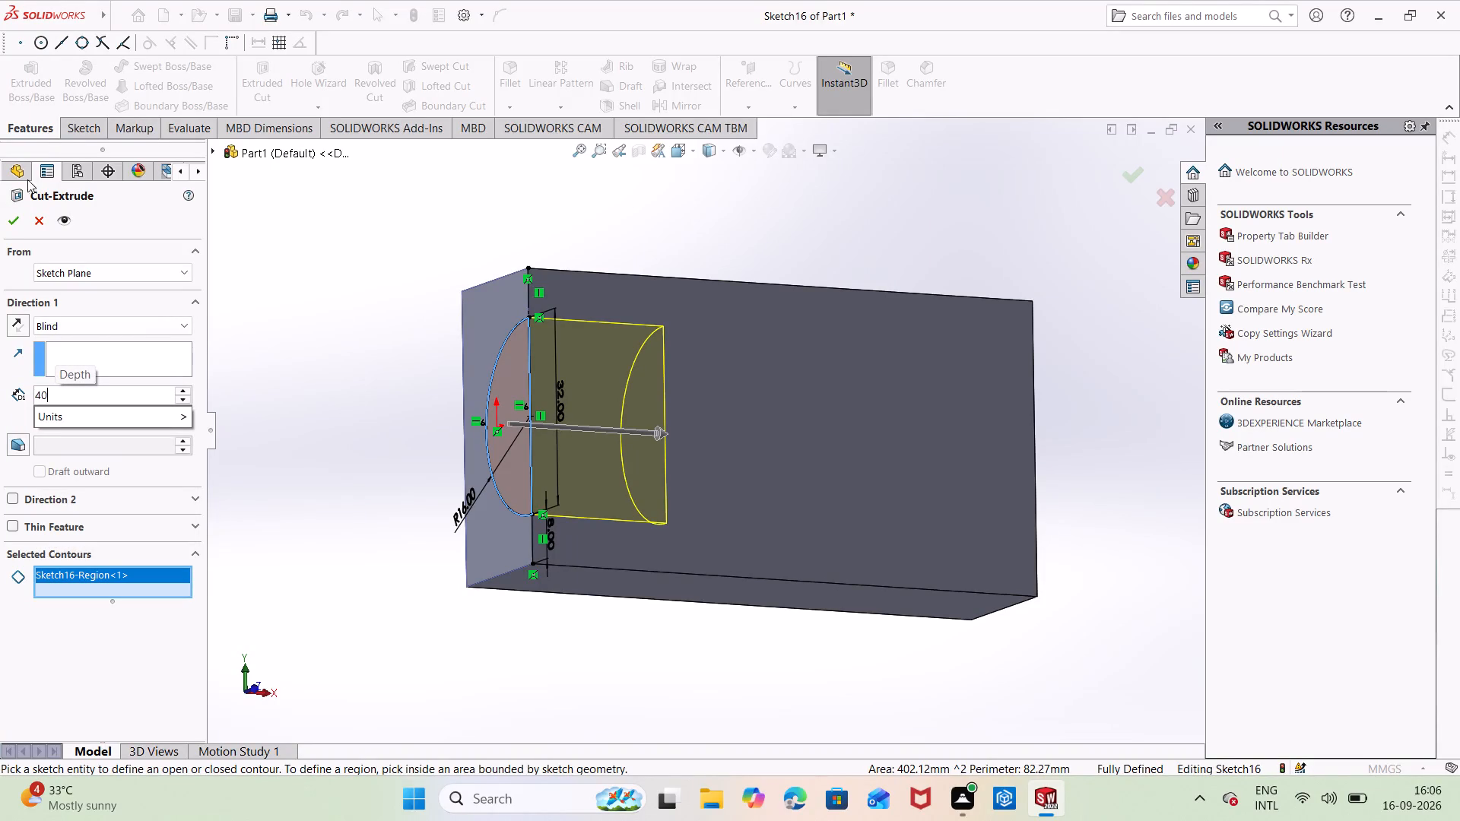
left_click(9, 222)
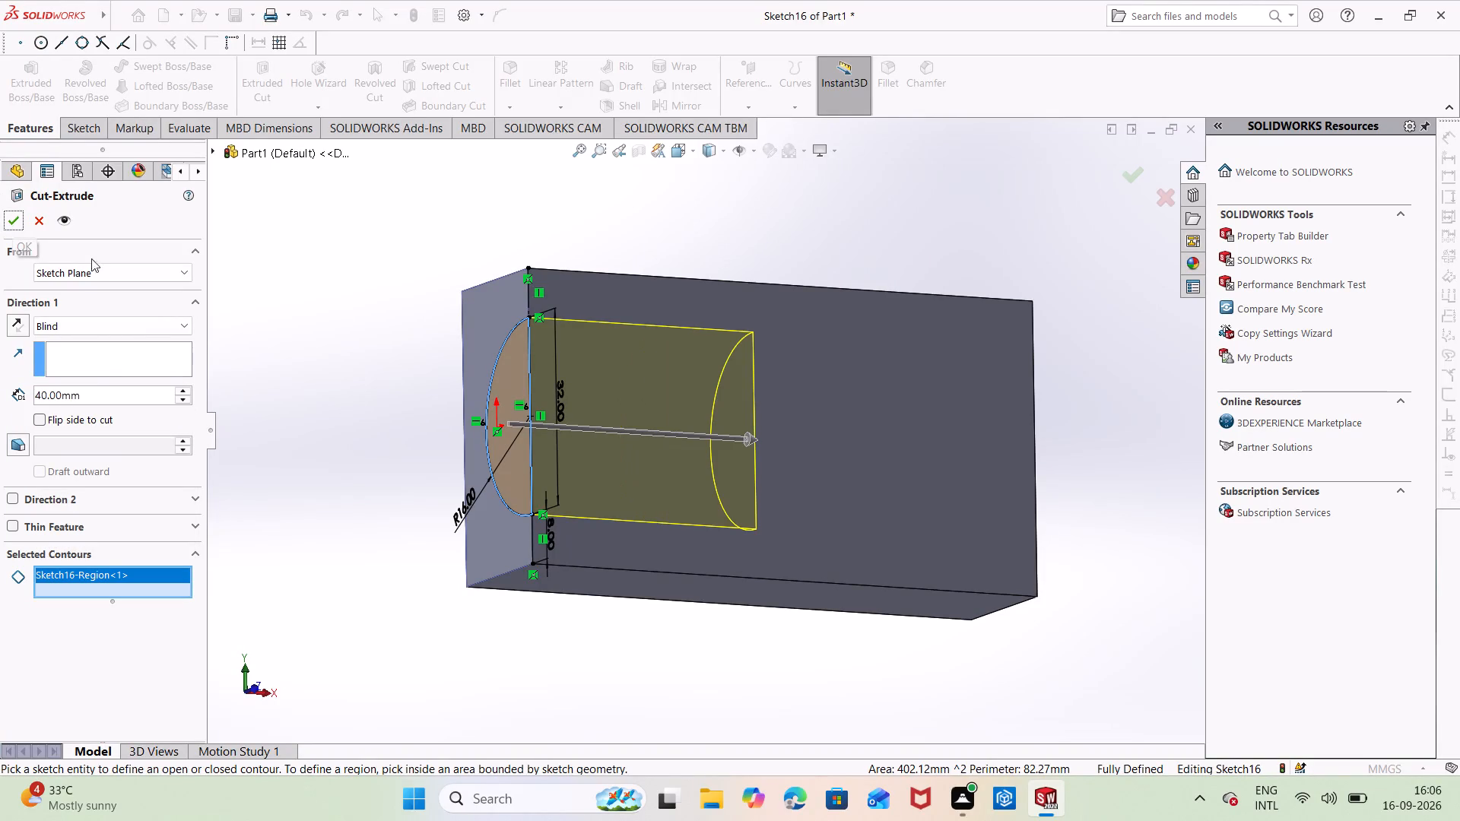
Apply the 40 mm deep half-circle cut to the block.
left_click(21, 215)
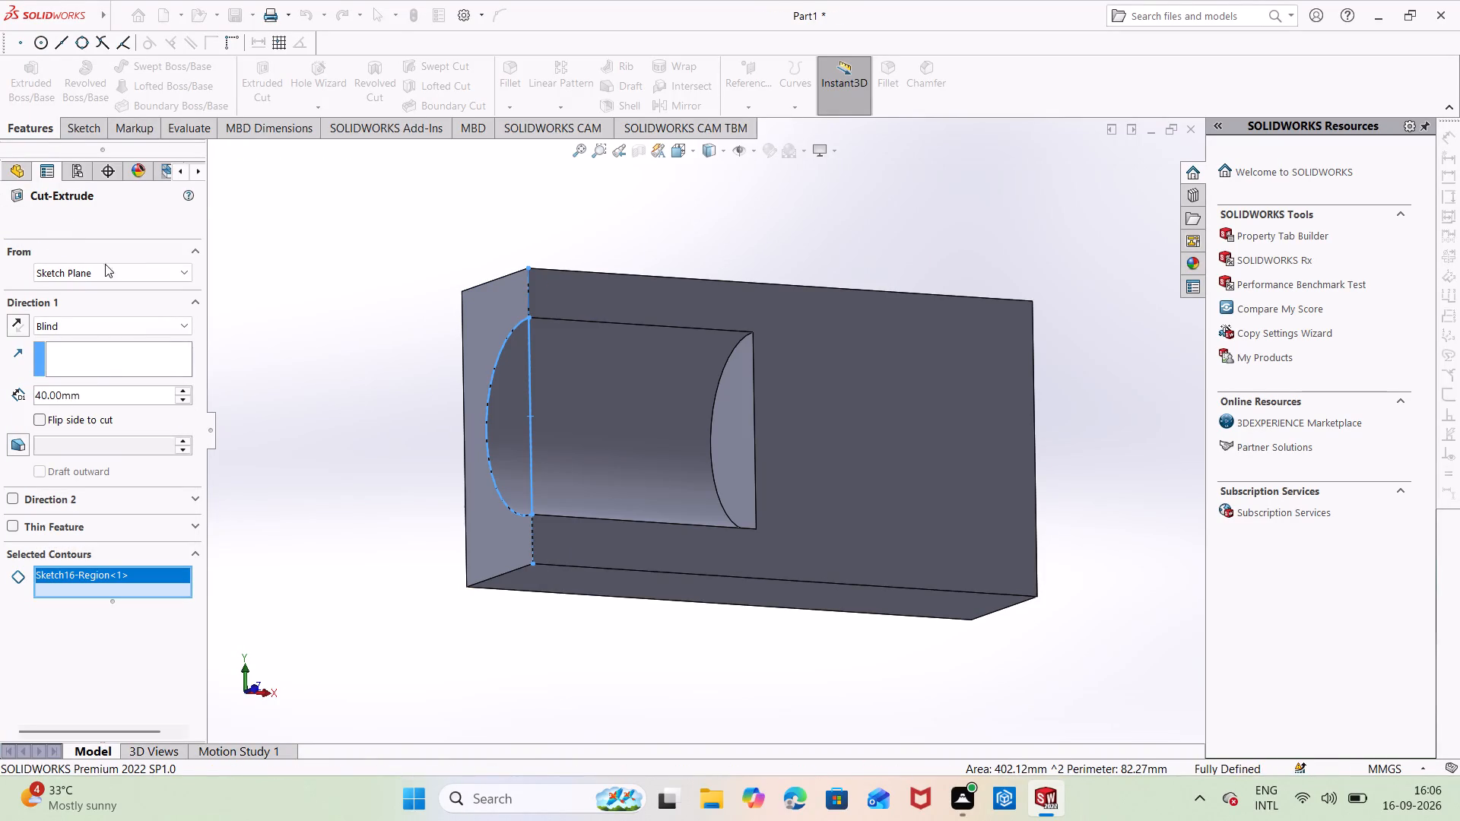
left_click(324, 254)
On the block's large uncut face, sketch concentric circles about 17.5 and 10.4 mm in radius at the midpoint of the short edge farthest from the cut.
middle_click(1459, 0)
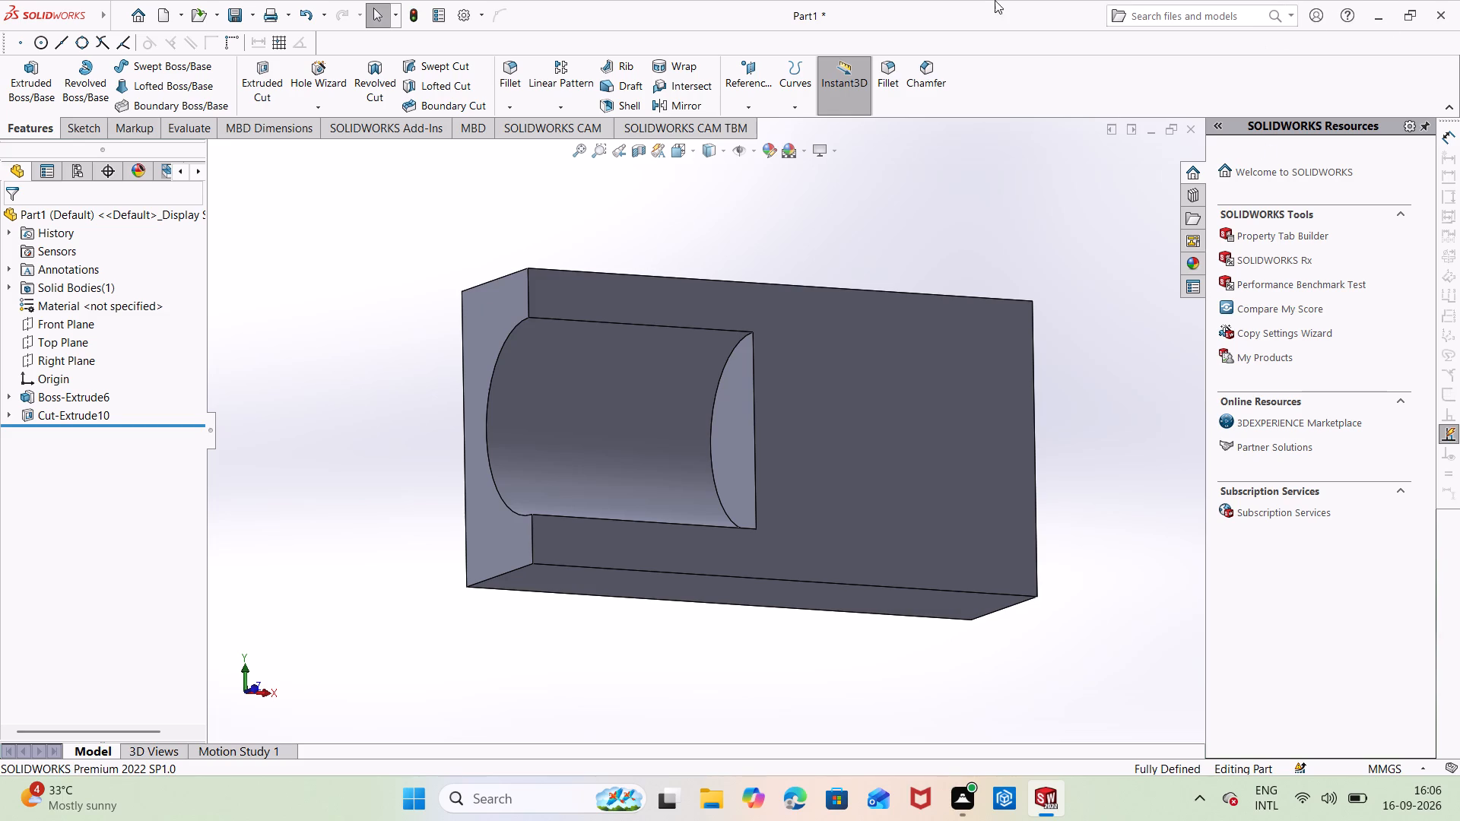
middle_click_drag(340, 285, 351, 207)
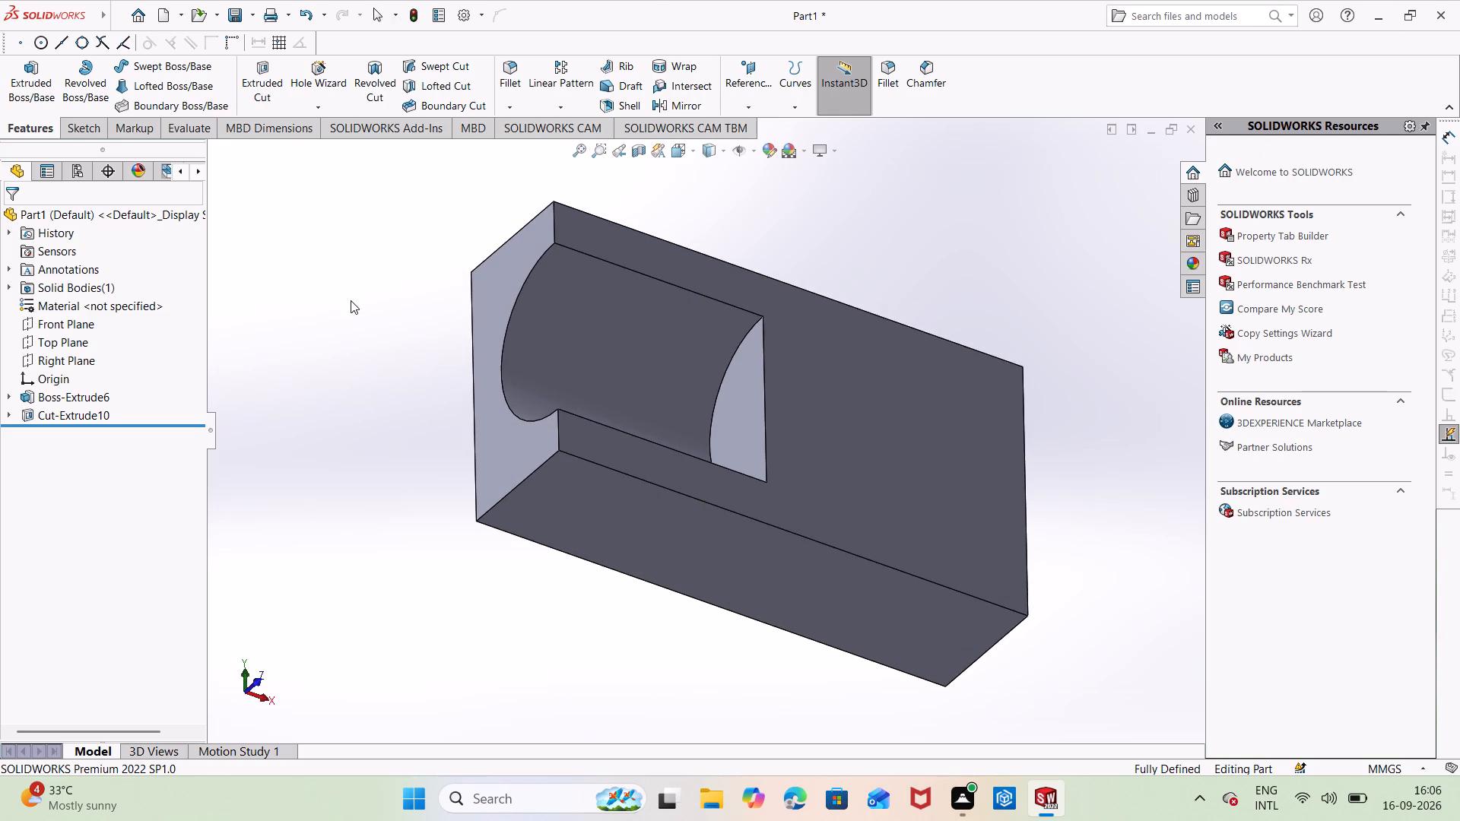
middle_click_drag(351, 300, 297, 364)
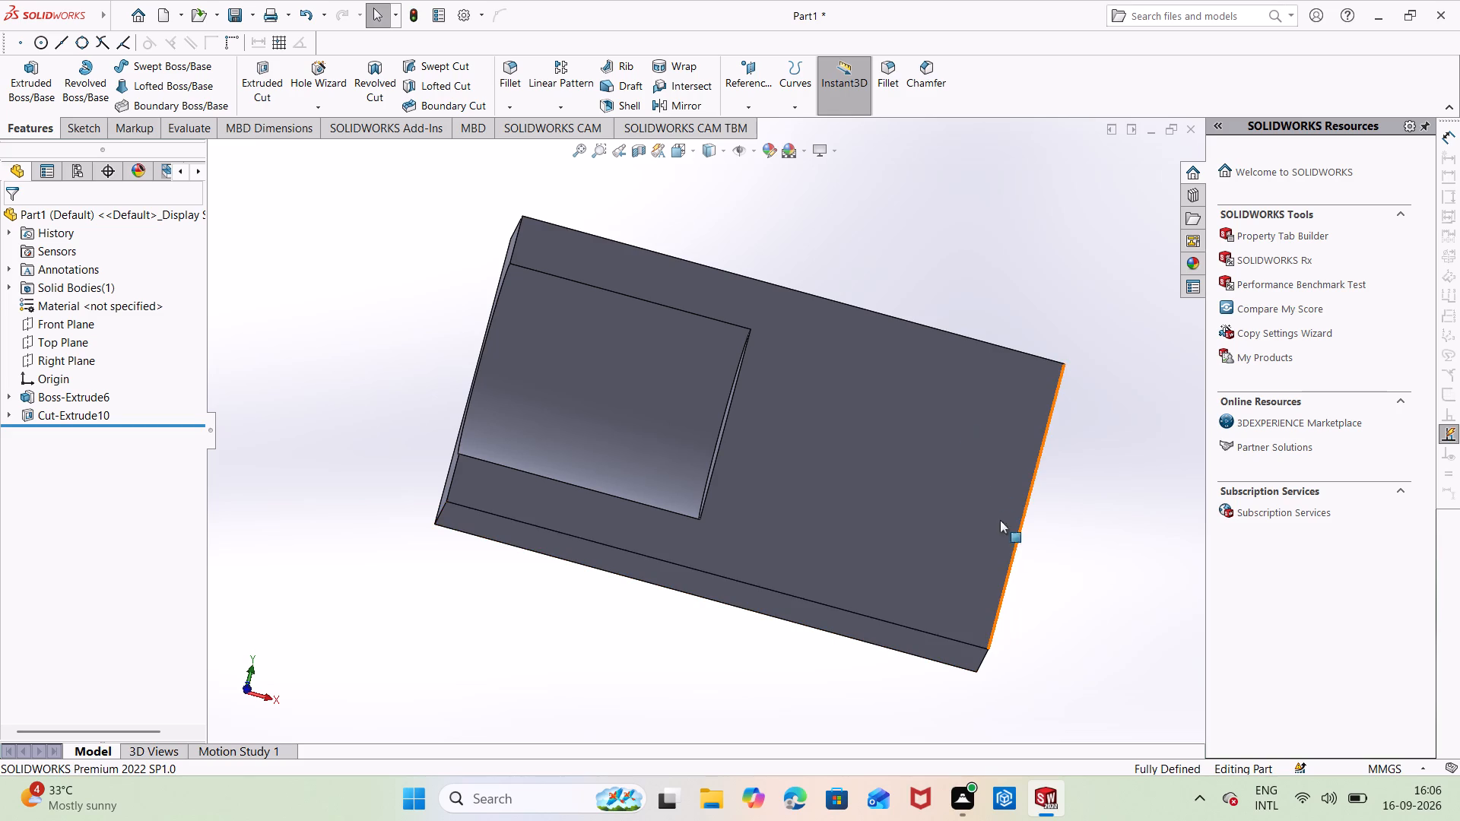
middle_click_drag(1061, 594, 1089, 279)
middle_click_drag(1036, 395, 1028, 363)
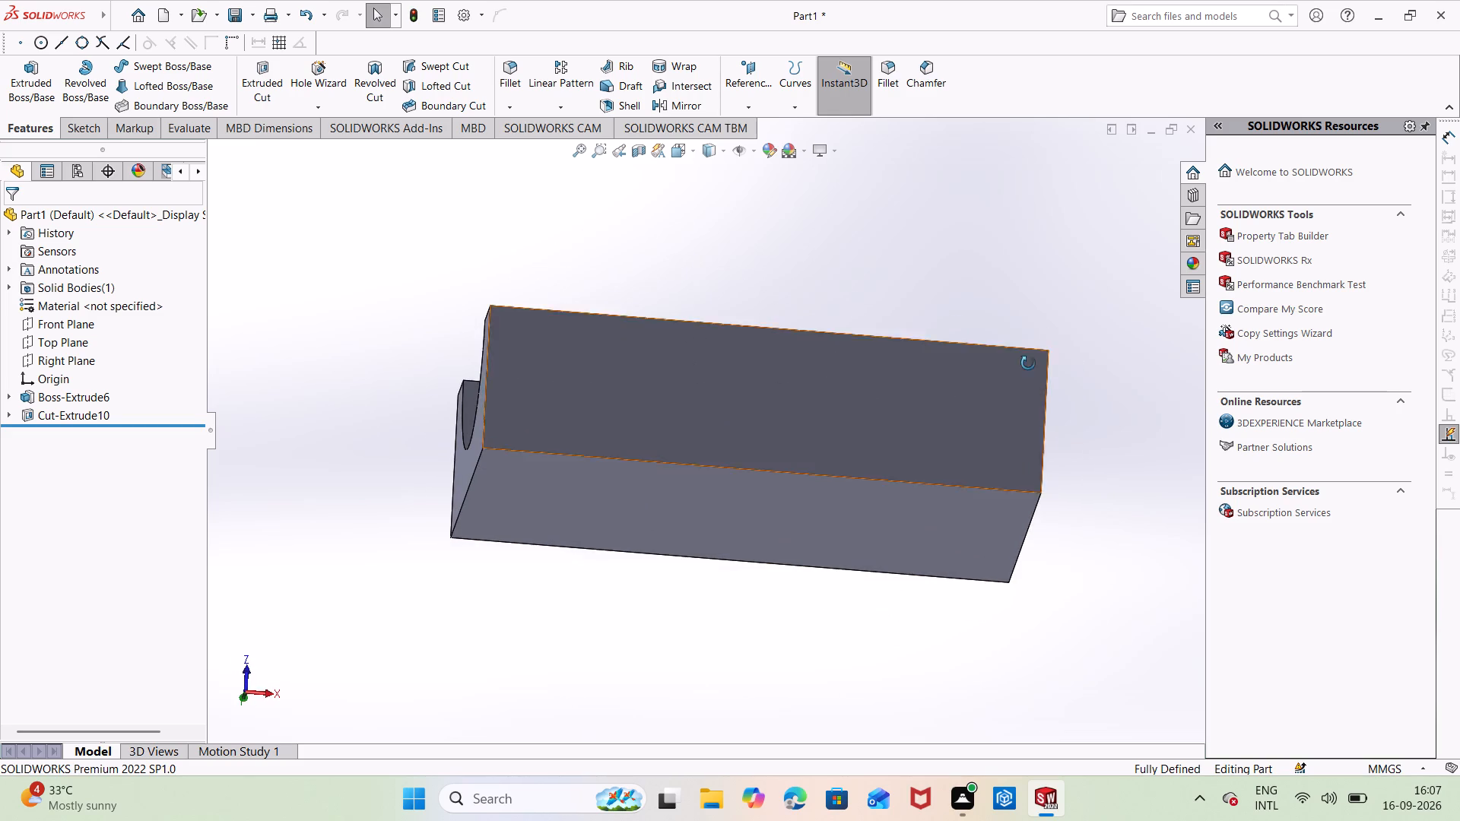
middle_click_drag(1028, 363, 1036, 265)
right_click(869, 416)
left_click(905, 390)
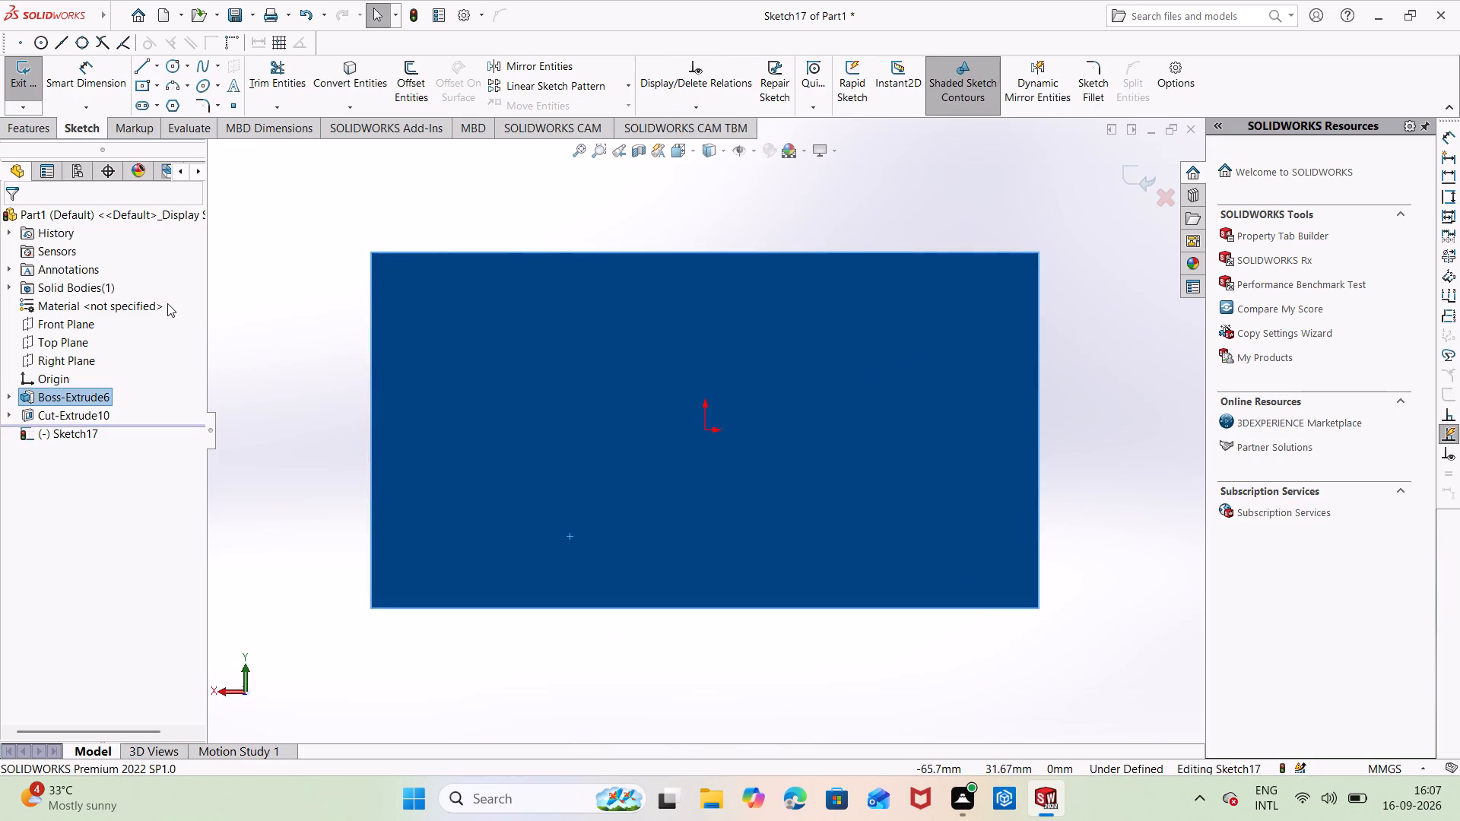
left_click(243, 278)
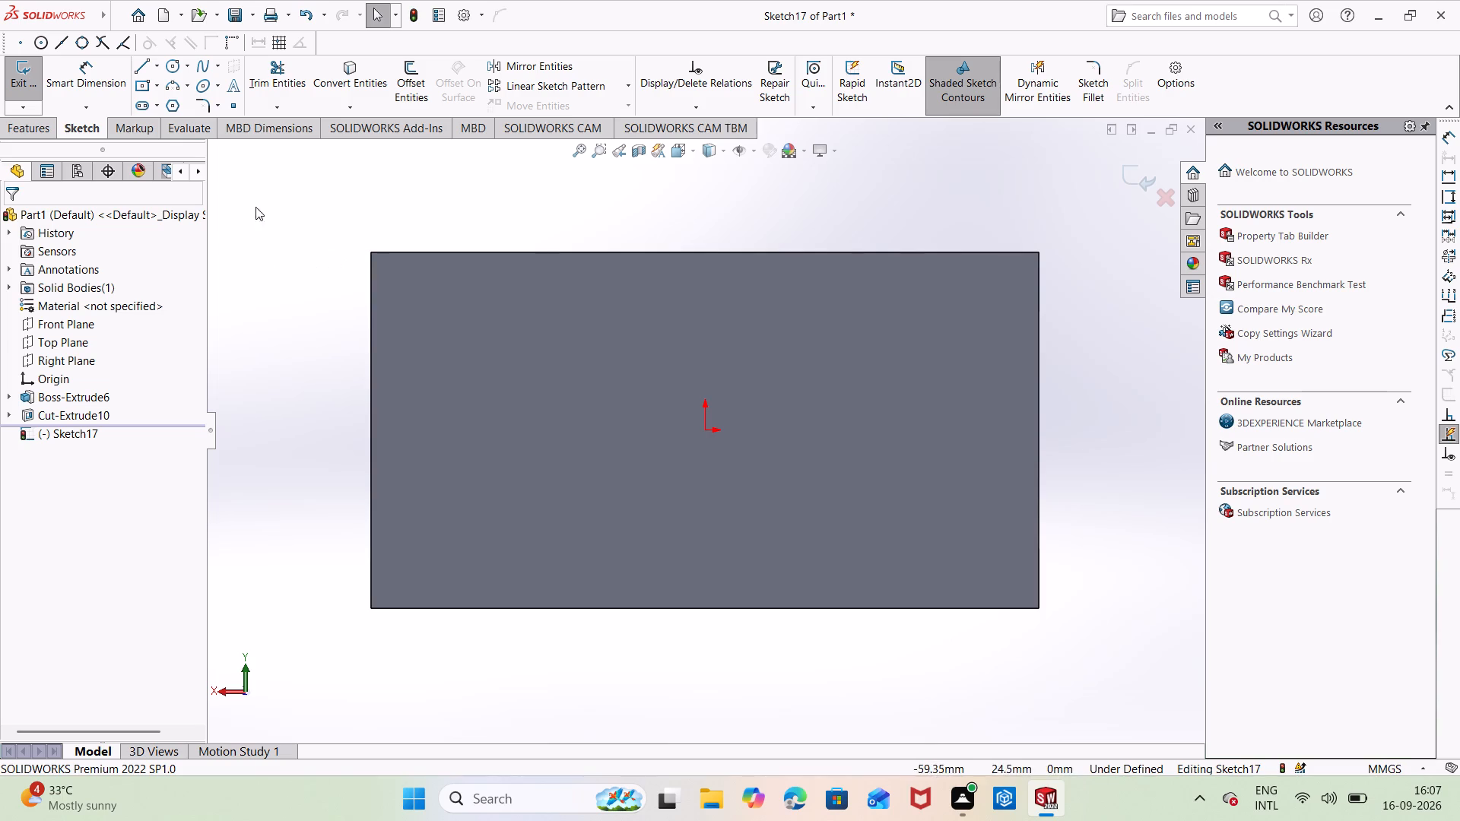
right_click_drag(250, 261, 309, 264)
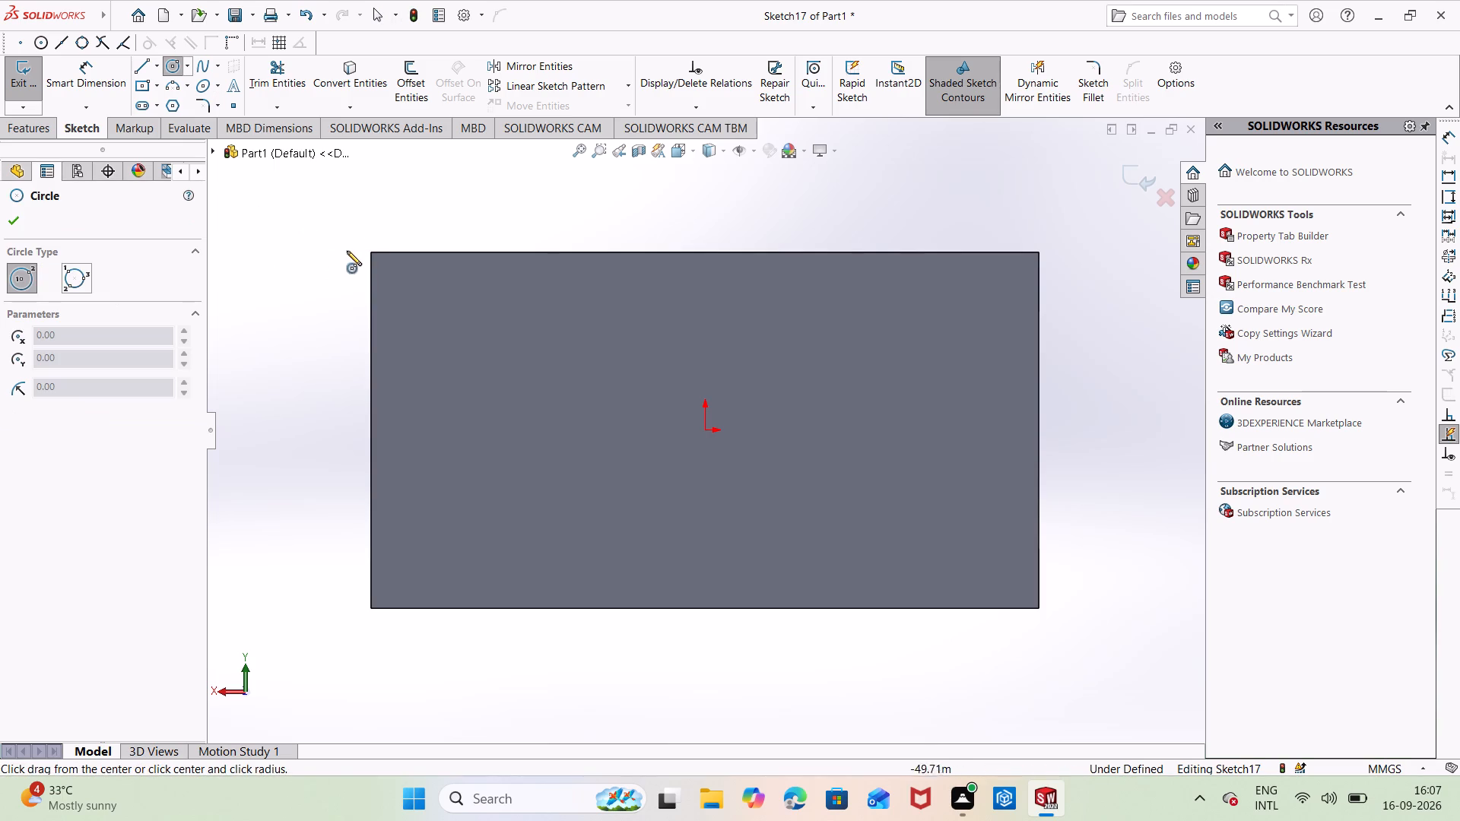
left_click(372, 428)
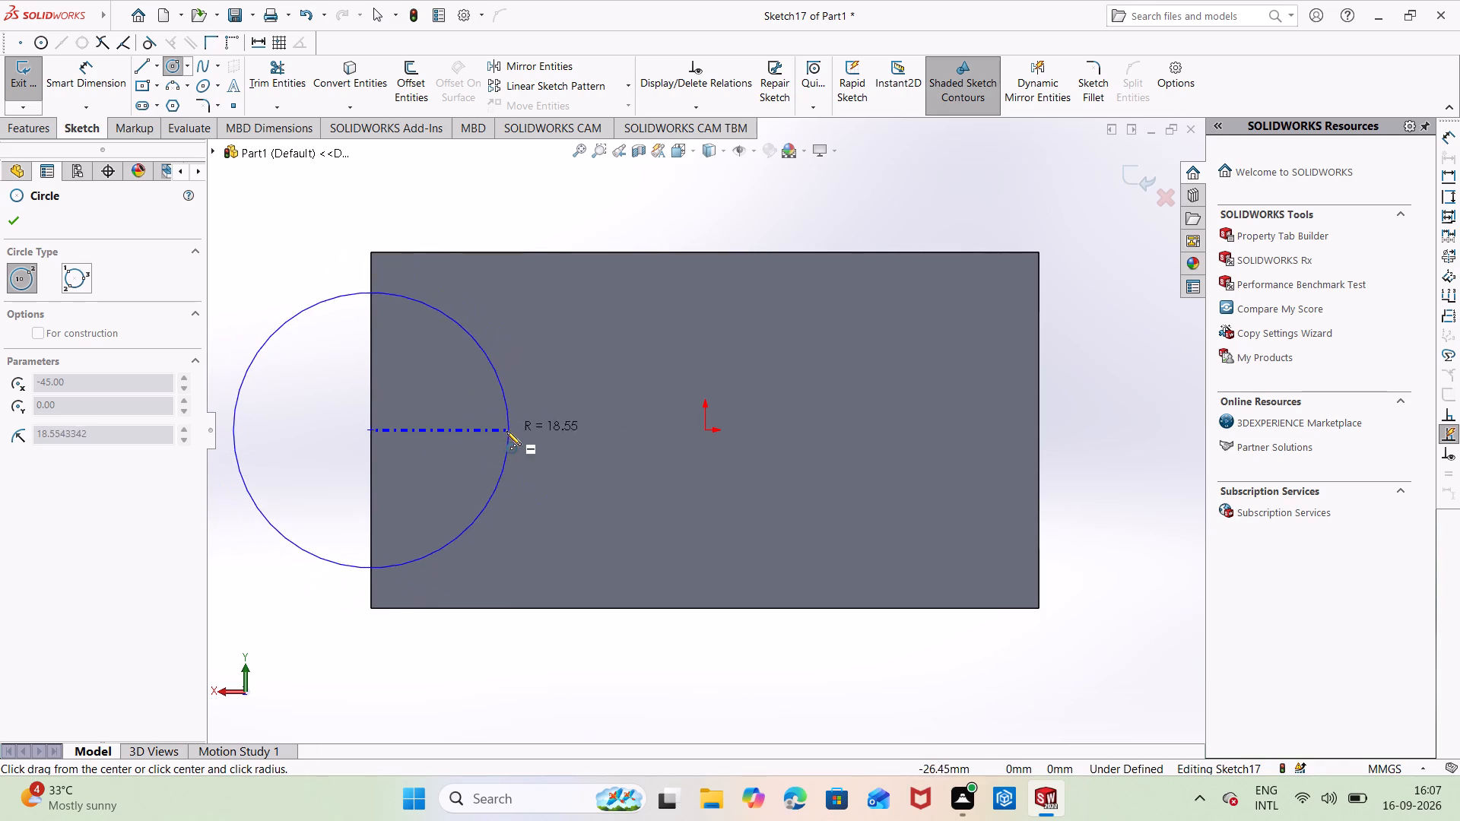
left_click(499, 453)
left_click(372, 432)
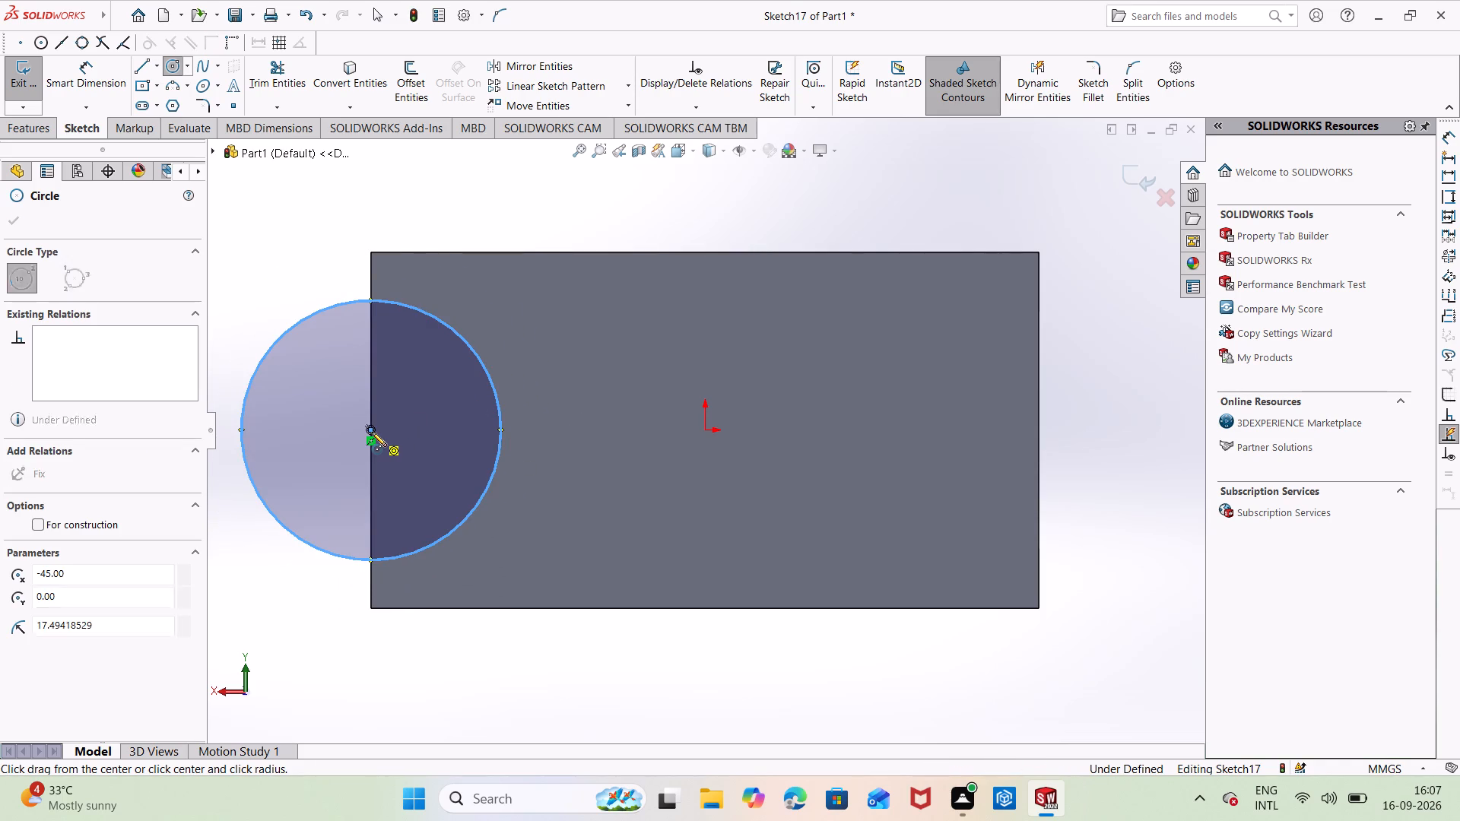
left_click(425, 485)
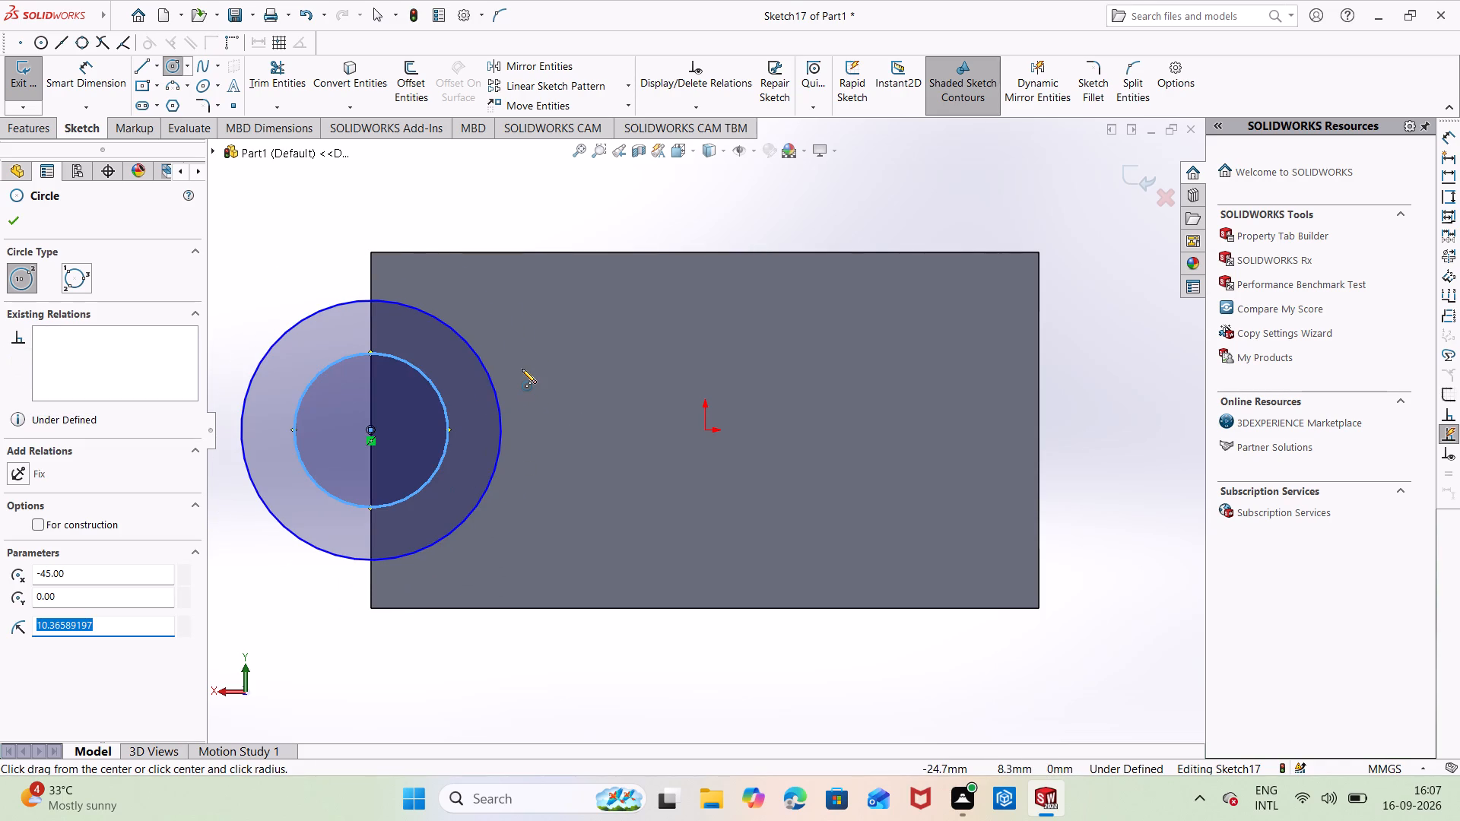
key("Escape")
key("Escape")
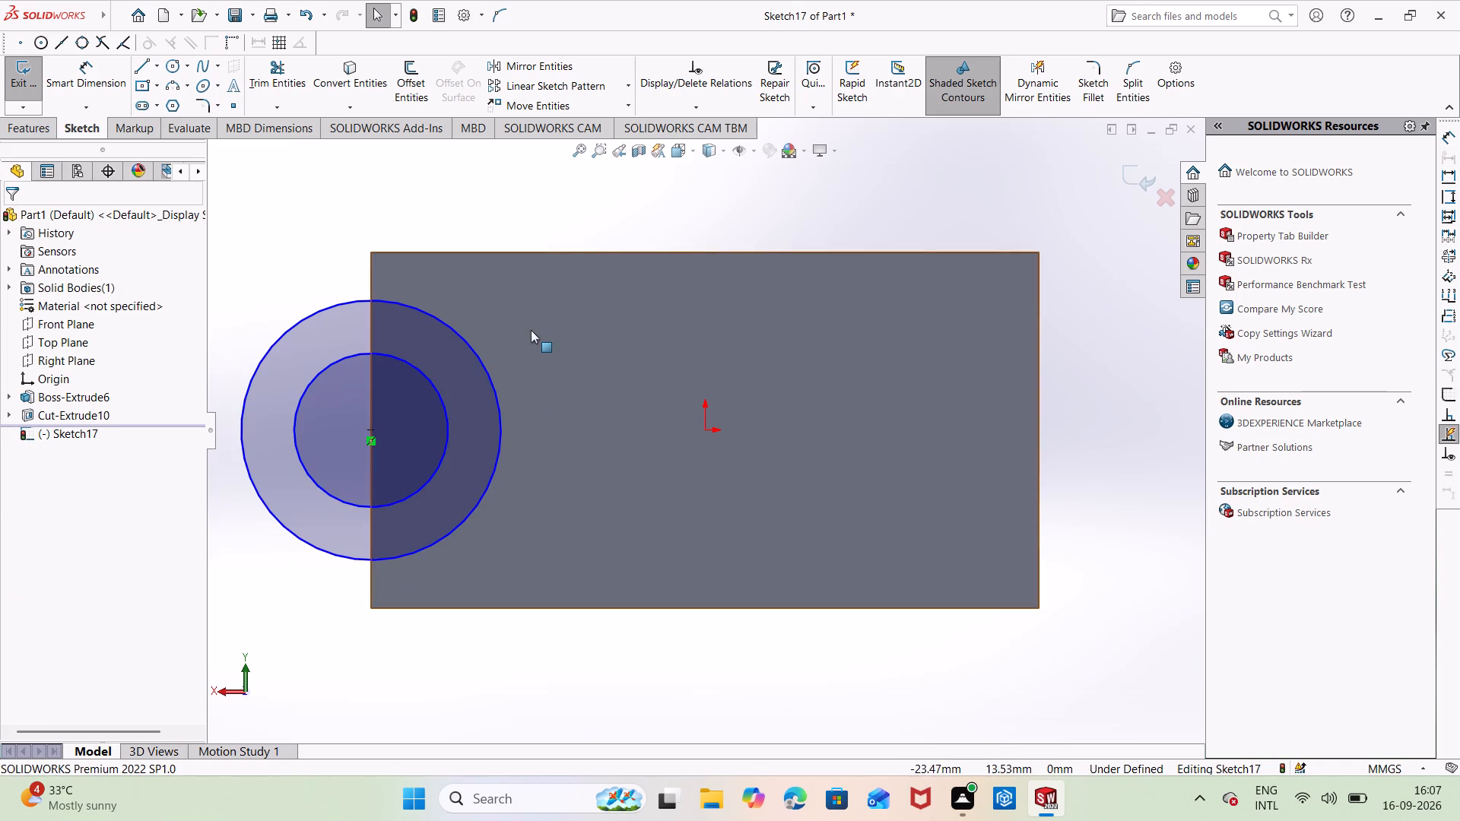
Dimension the outer circle to 56 mm diameter and the inner circle to 32 mm diameter.
right_click_drag(532, 331, 563, 211)
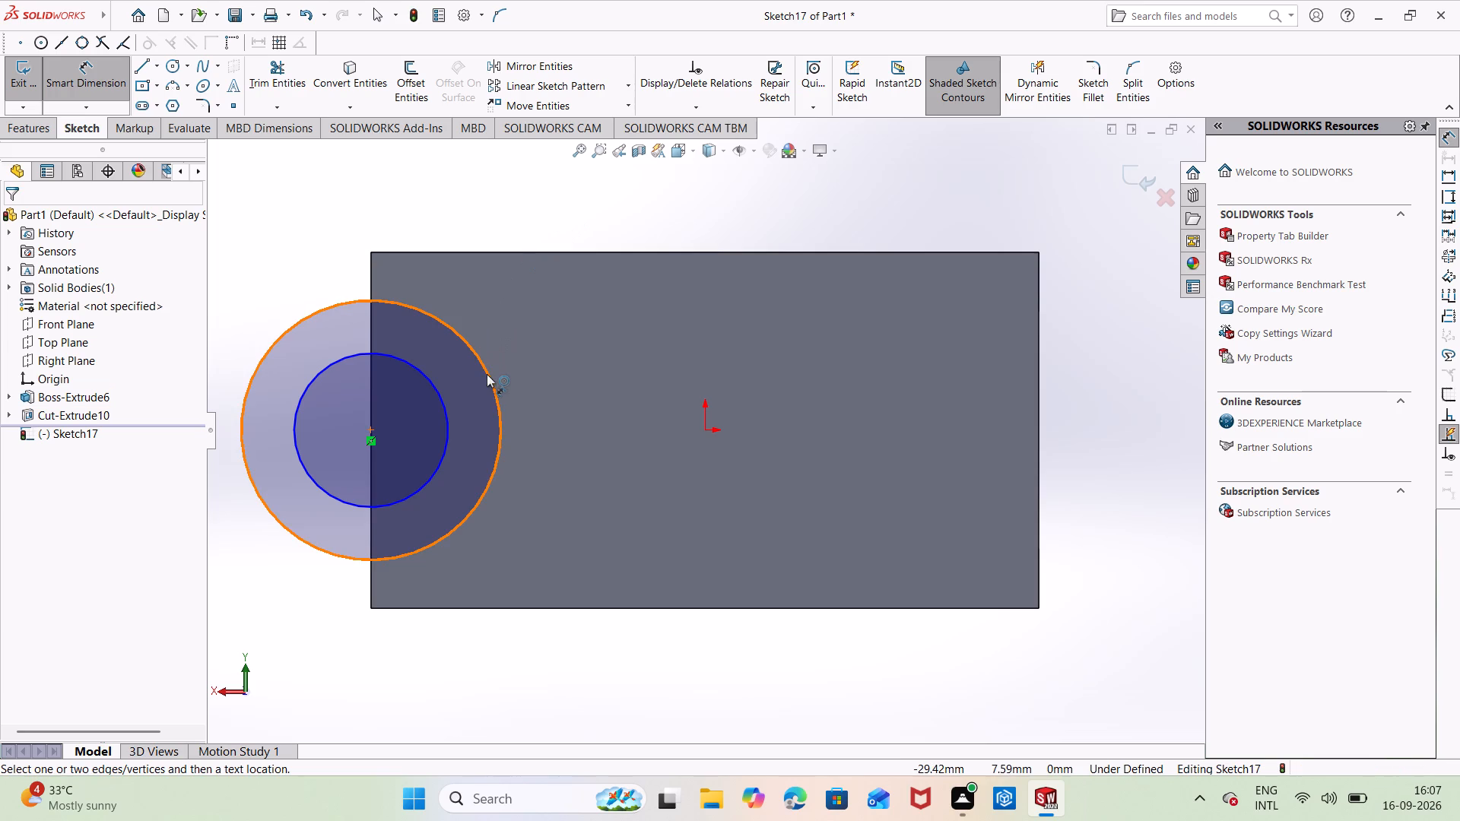
left_click(487, 374)
left_click(597, 461)
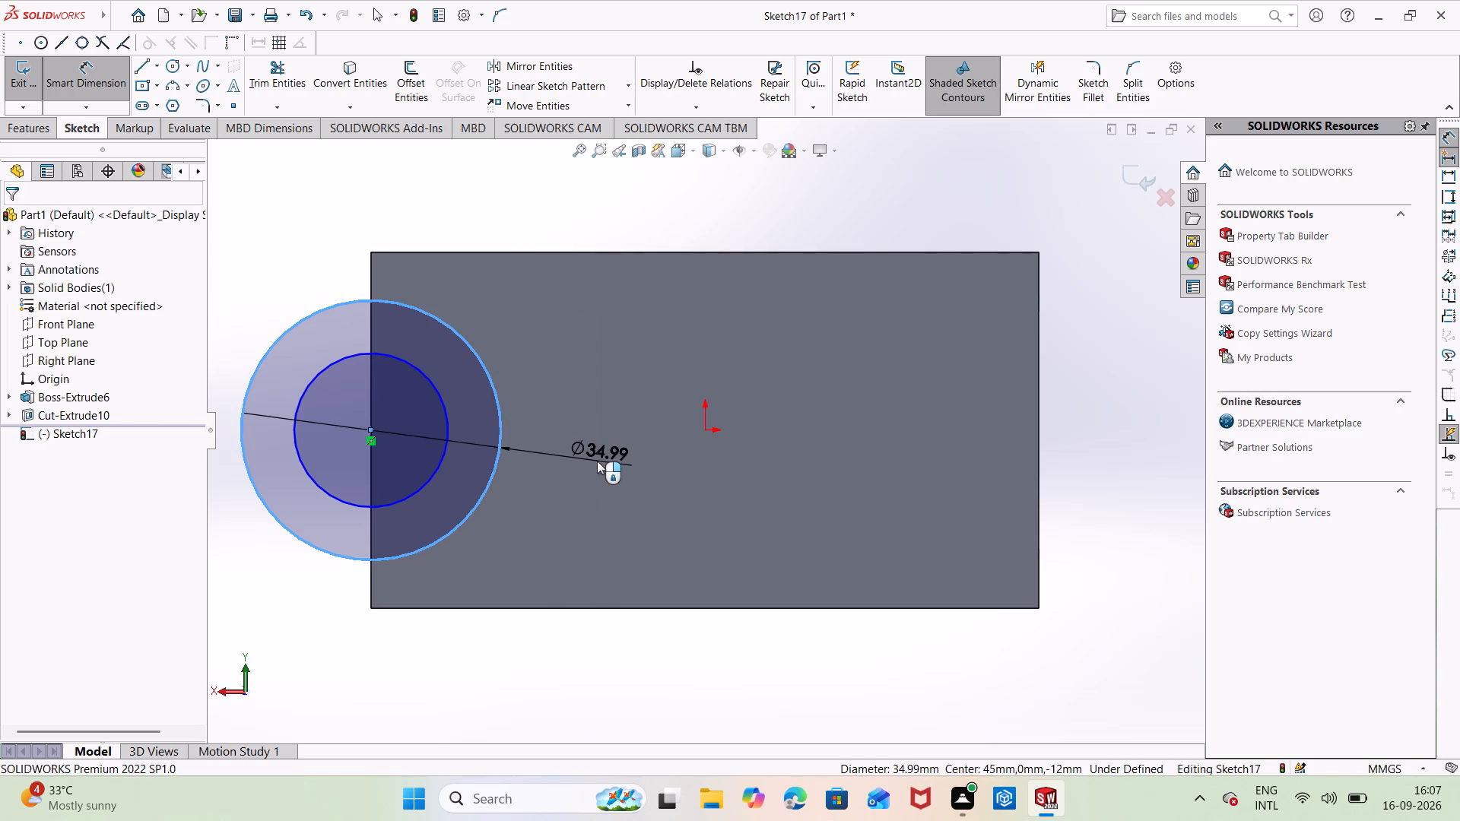
key("BackSpace")
type("56")
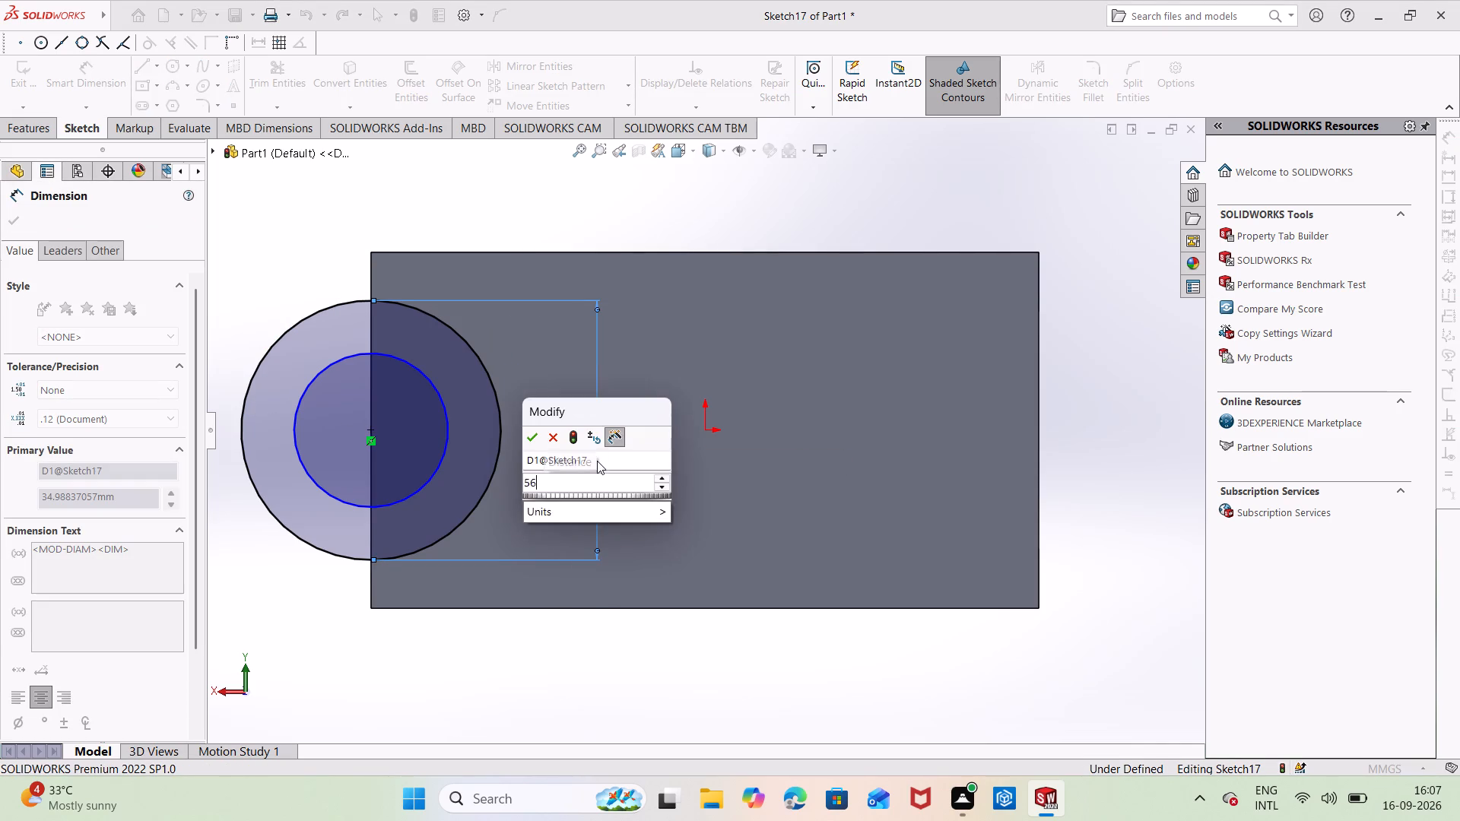
key("Return")
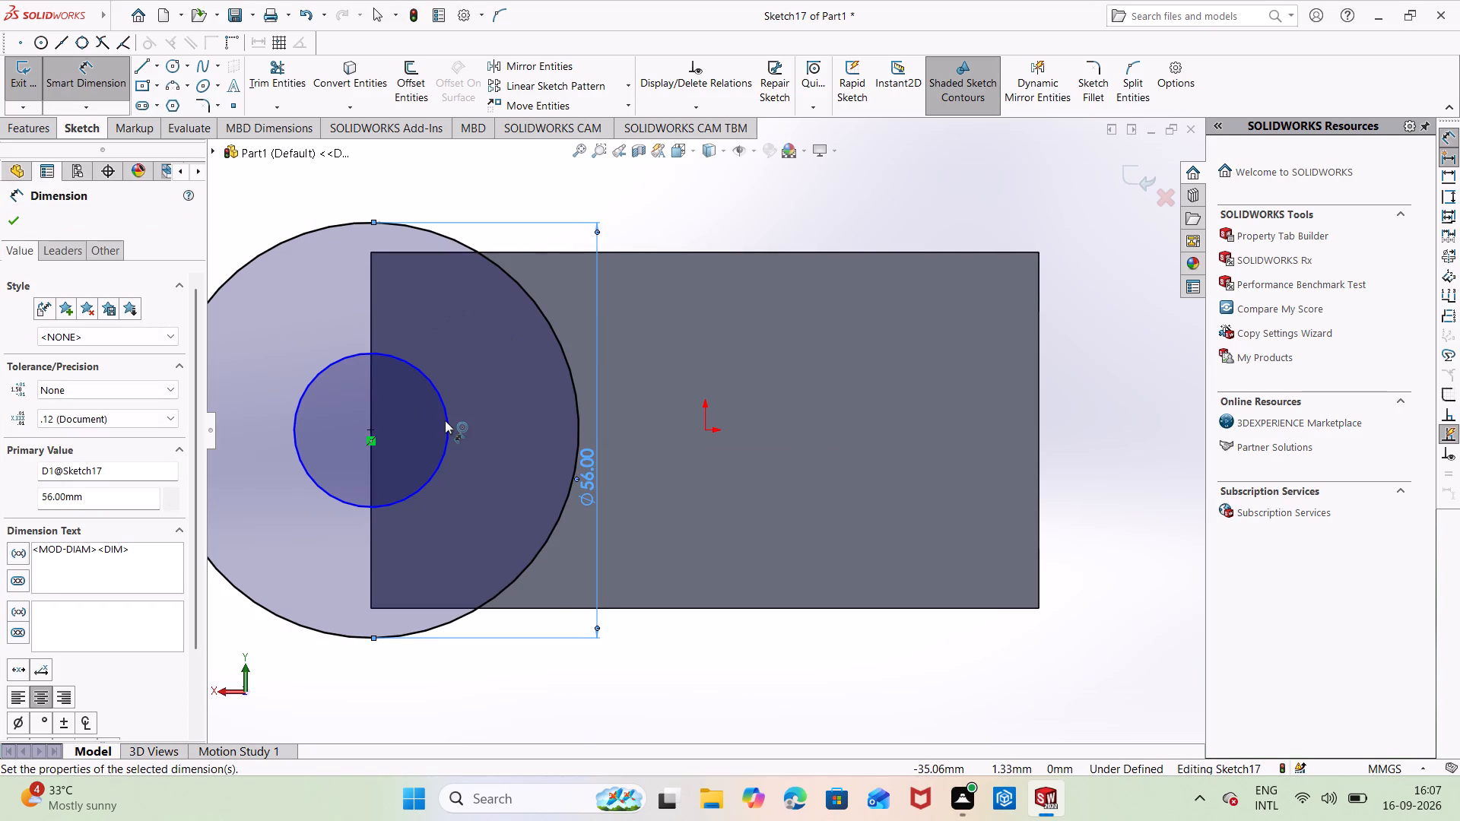
left_click(445, 420)
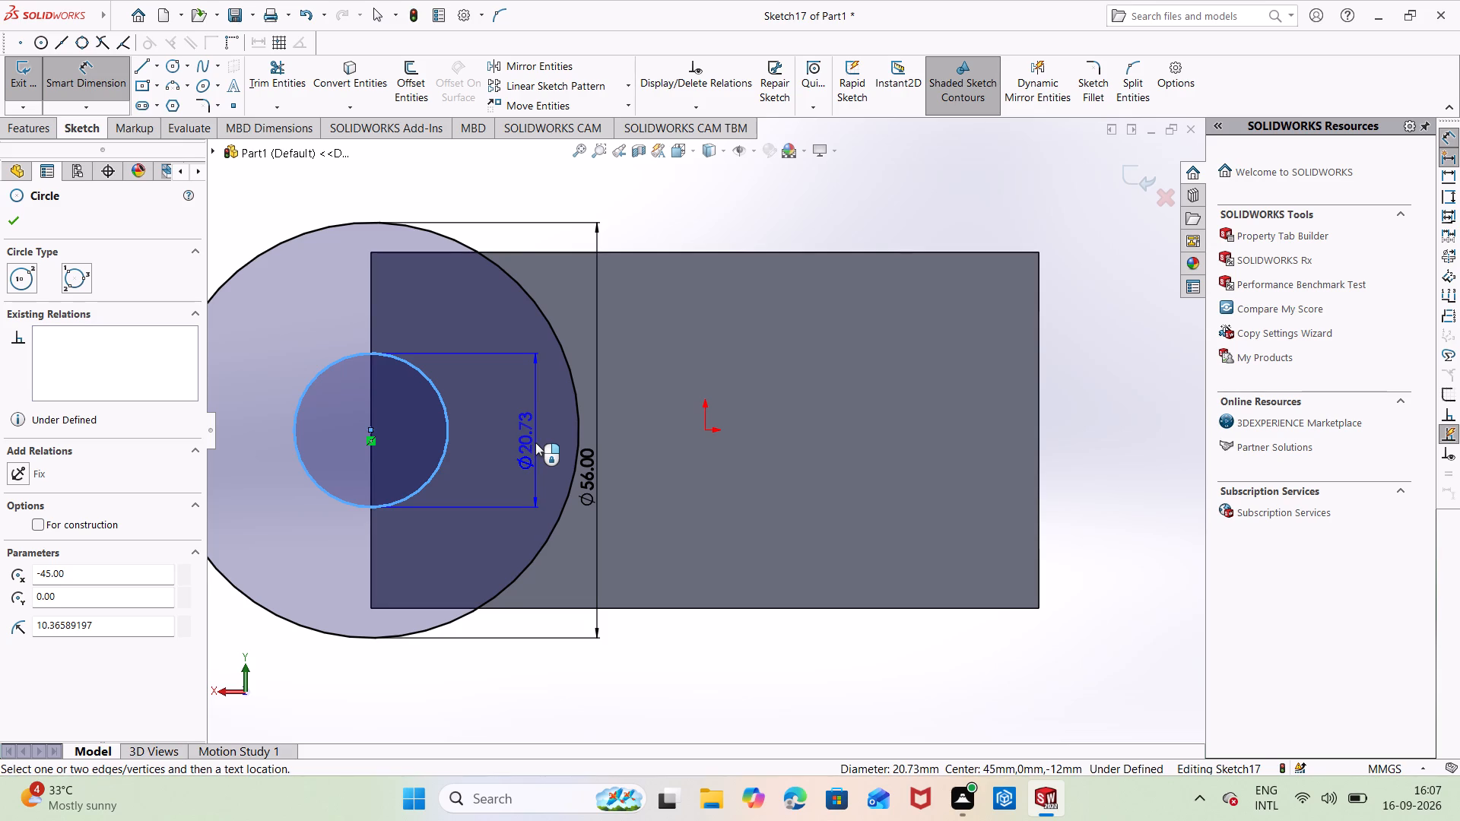
left_click(535, 442)
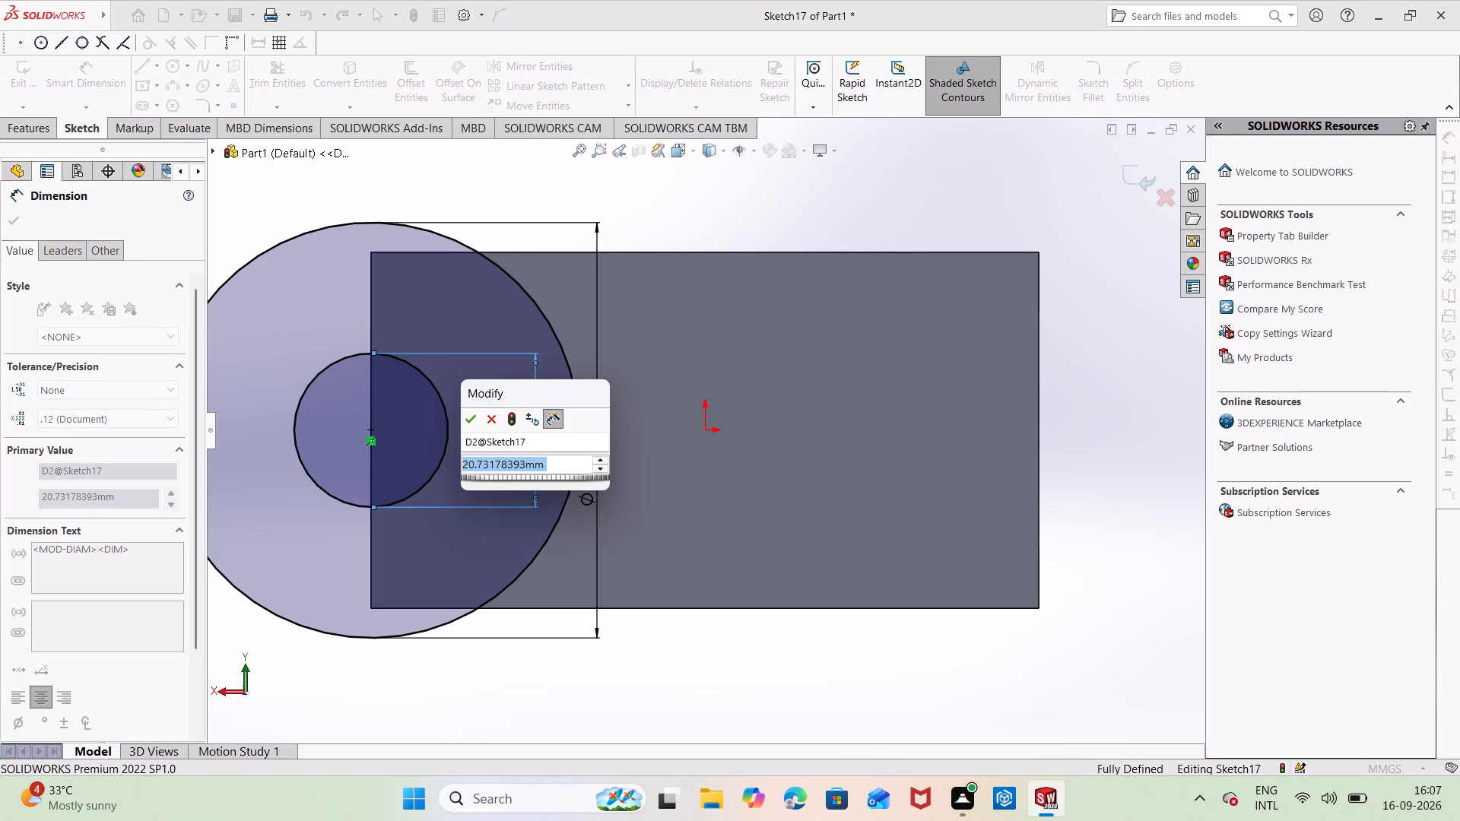
key("BackSpace")
type("32")
key("Return")
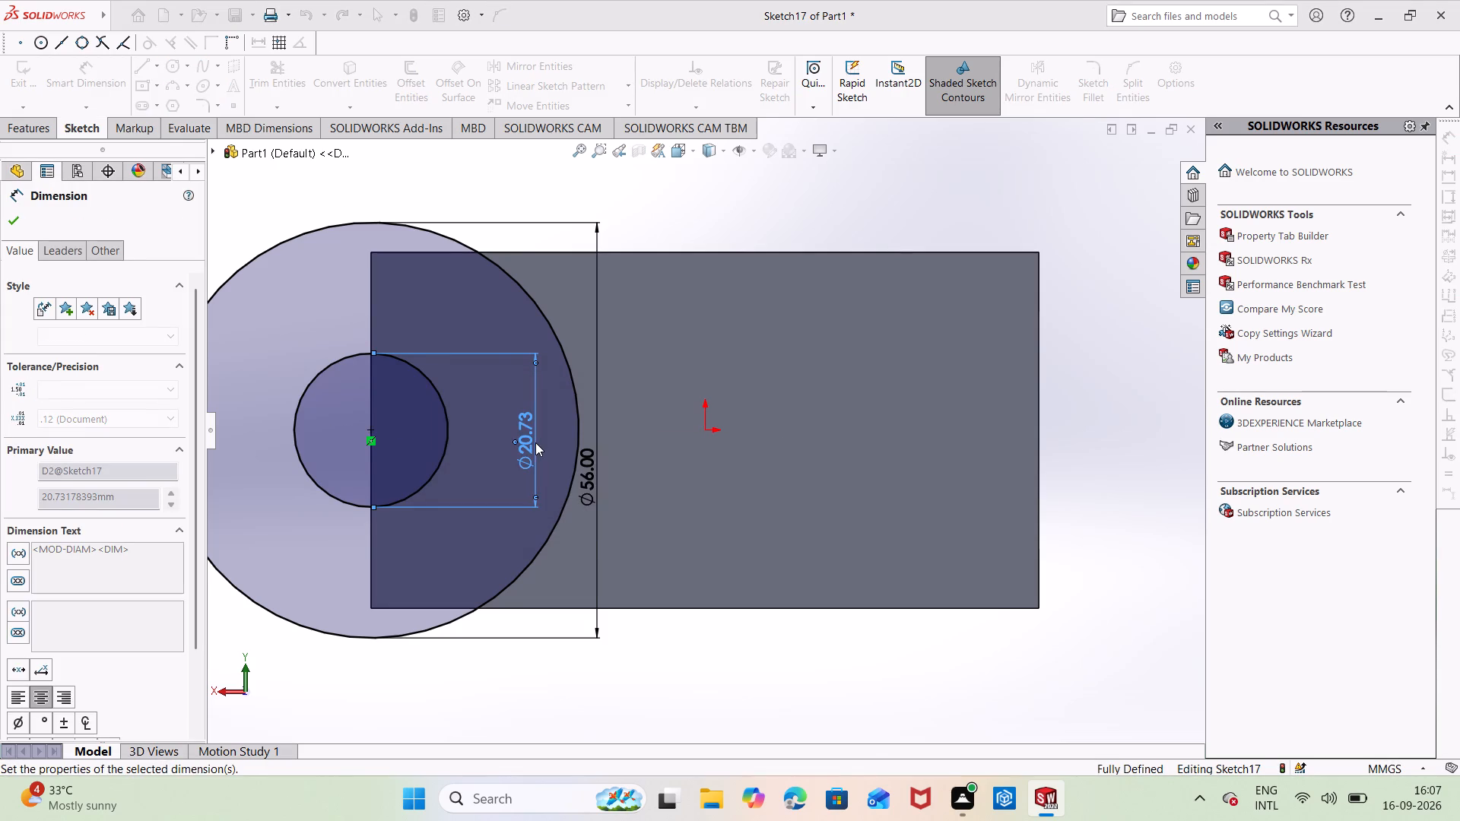
left_click(651, 337)
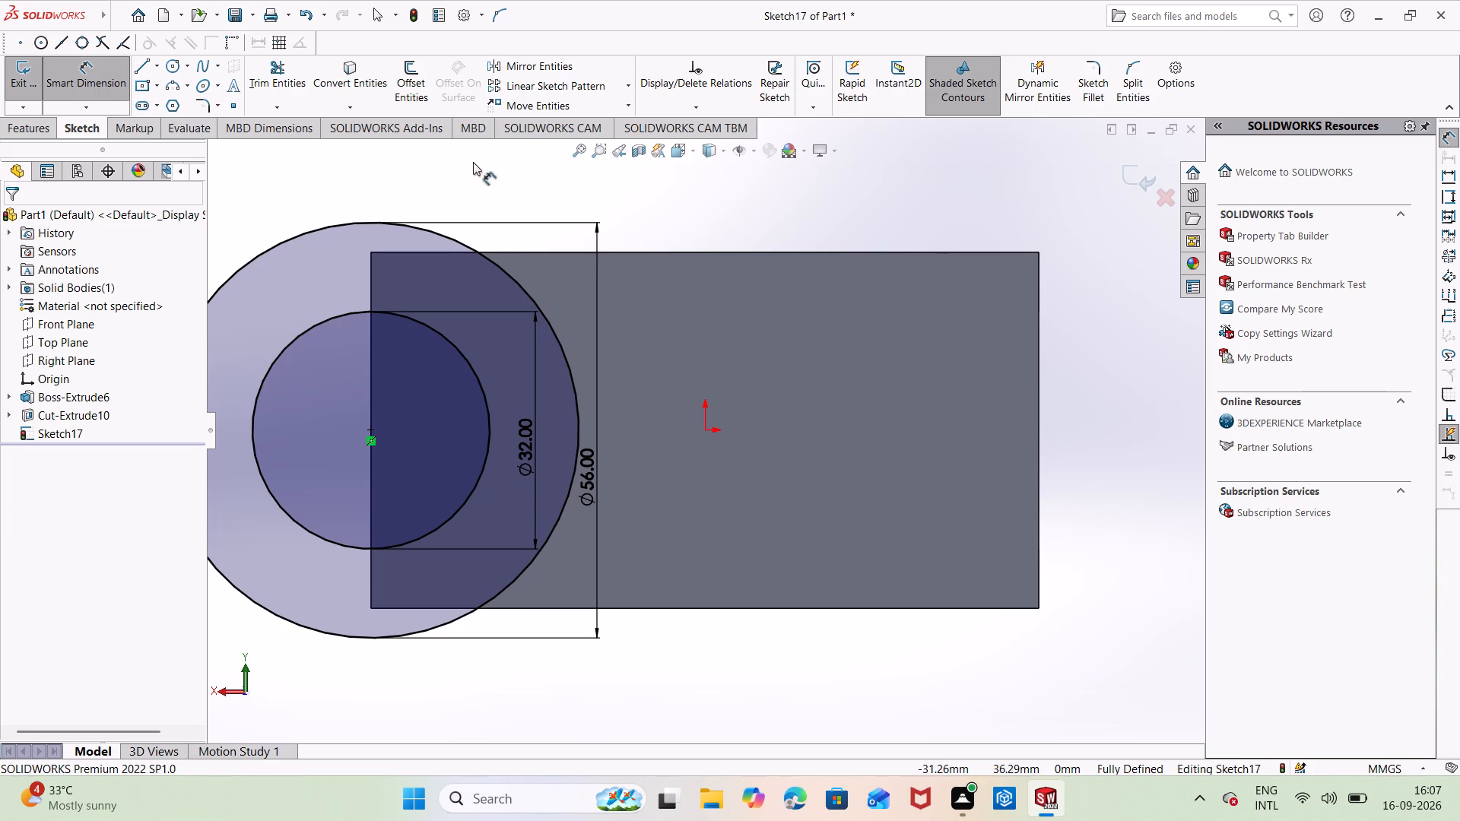
Boss-extrude the ring between the two circles with a Blind depth of 56 mm, reversed toward the block and merged with it.
scroll(484, 228, "down", 1)
scroll(484, 228, "up", 4)
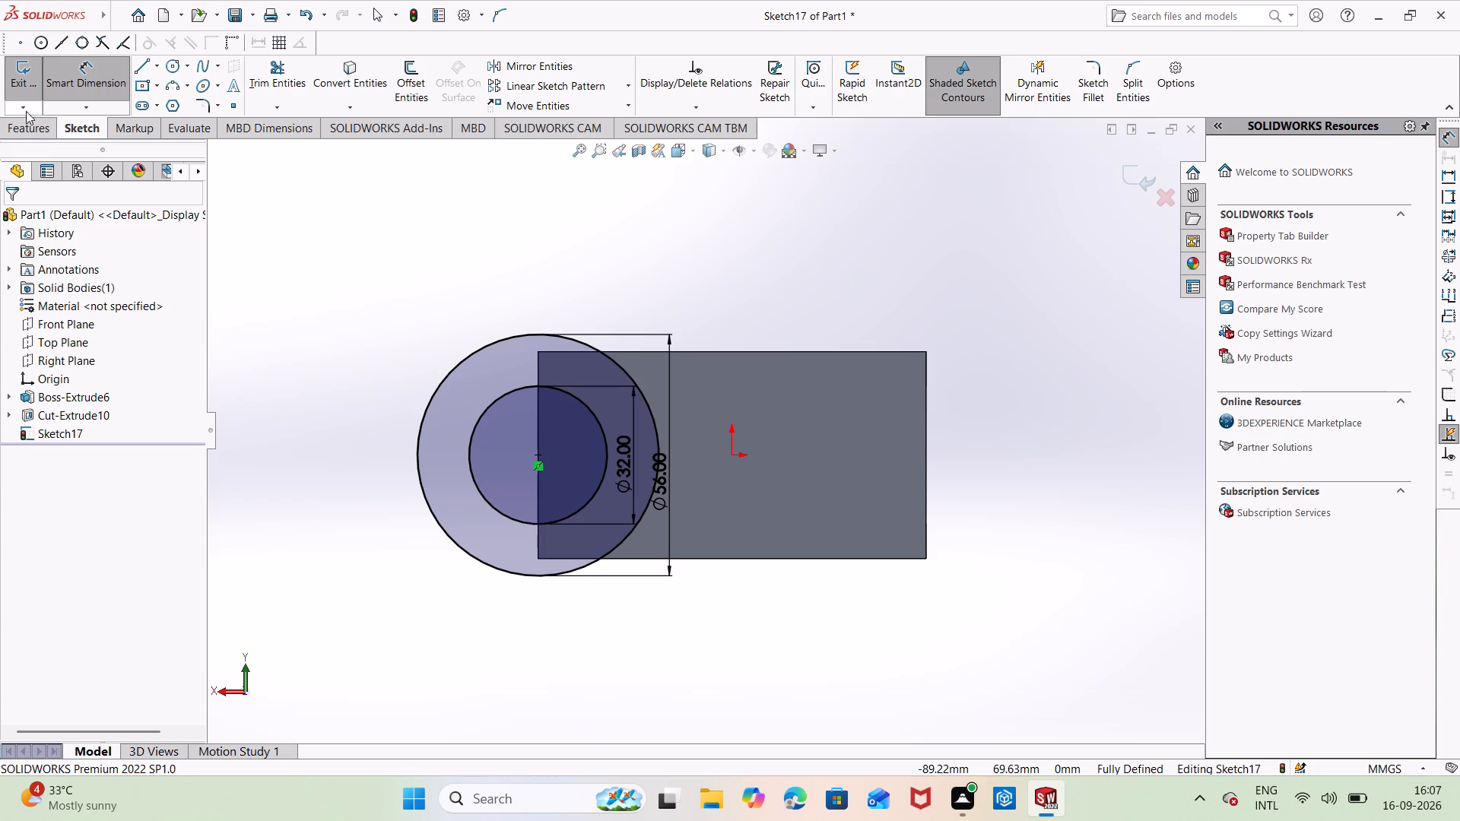
left_click(17, 132)
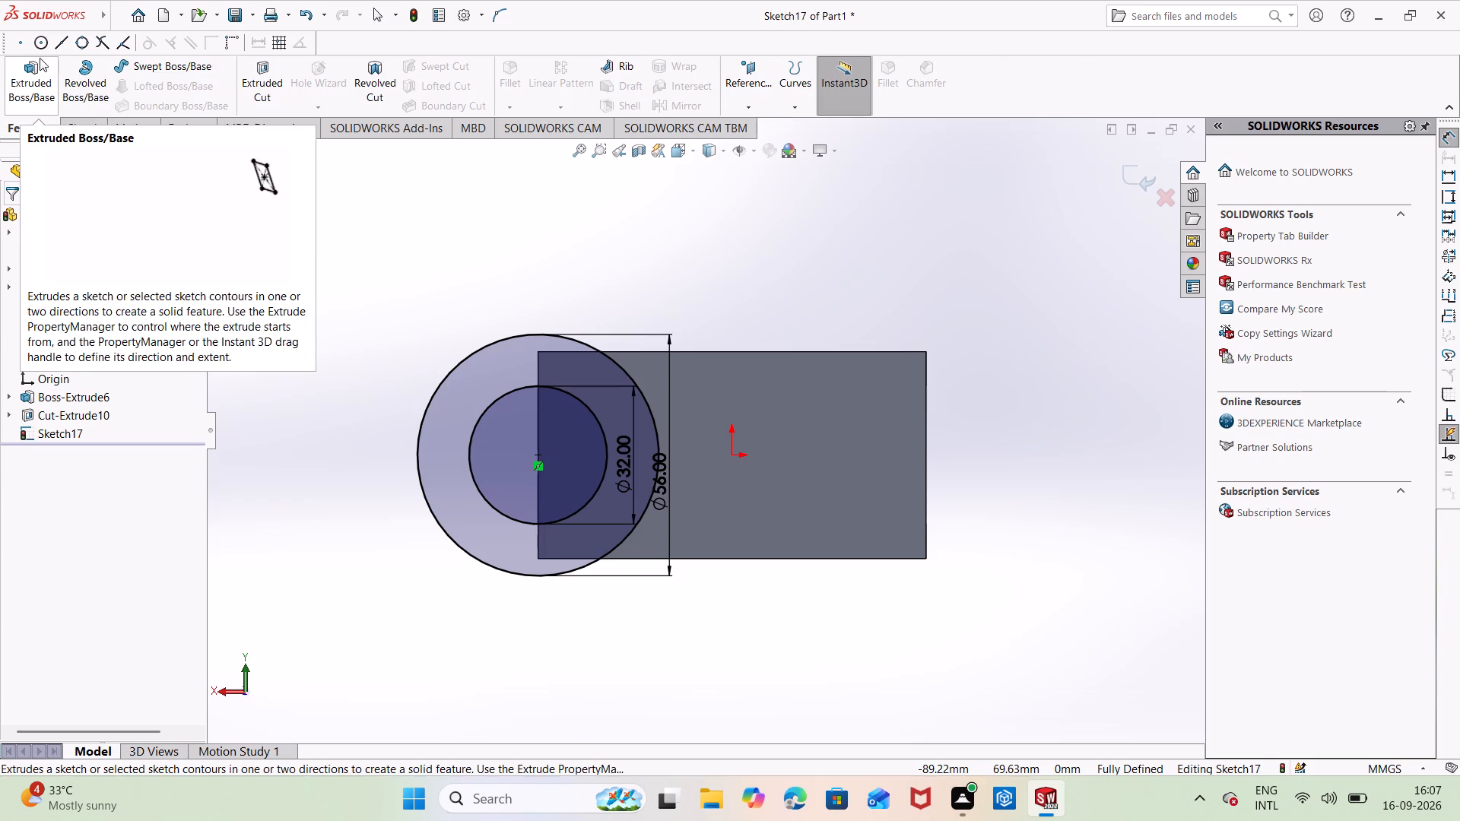
left_click(33, 60)
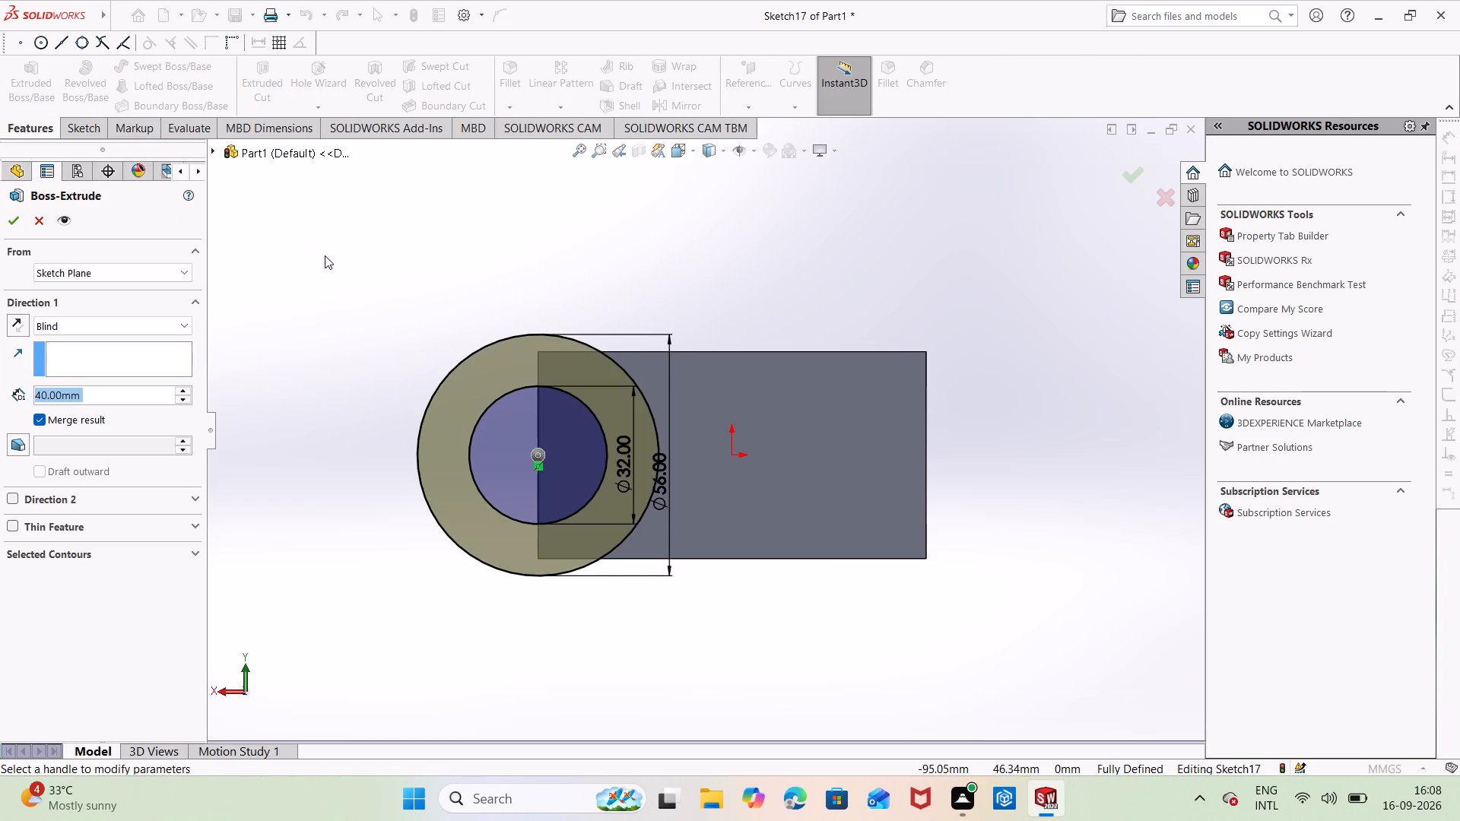
middle_click_drag(325, 255, 417, 439)
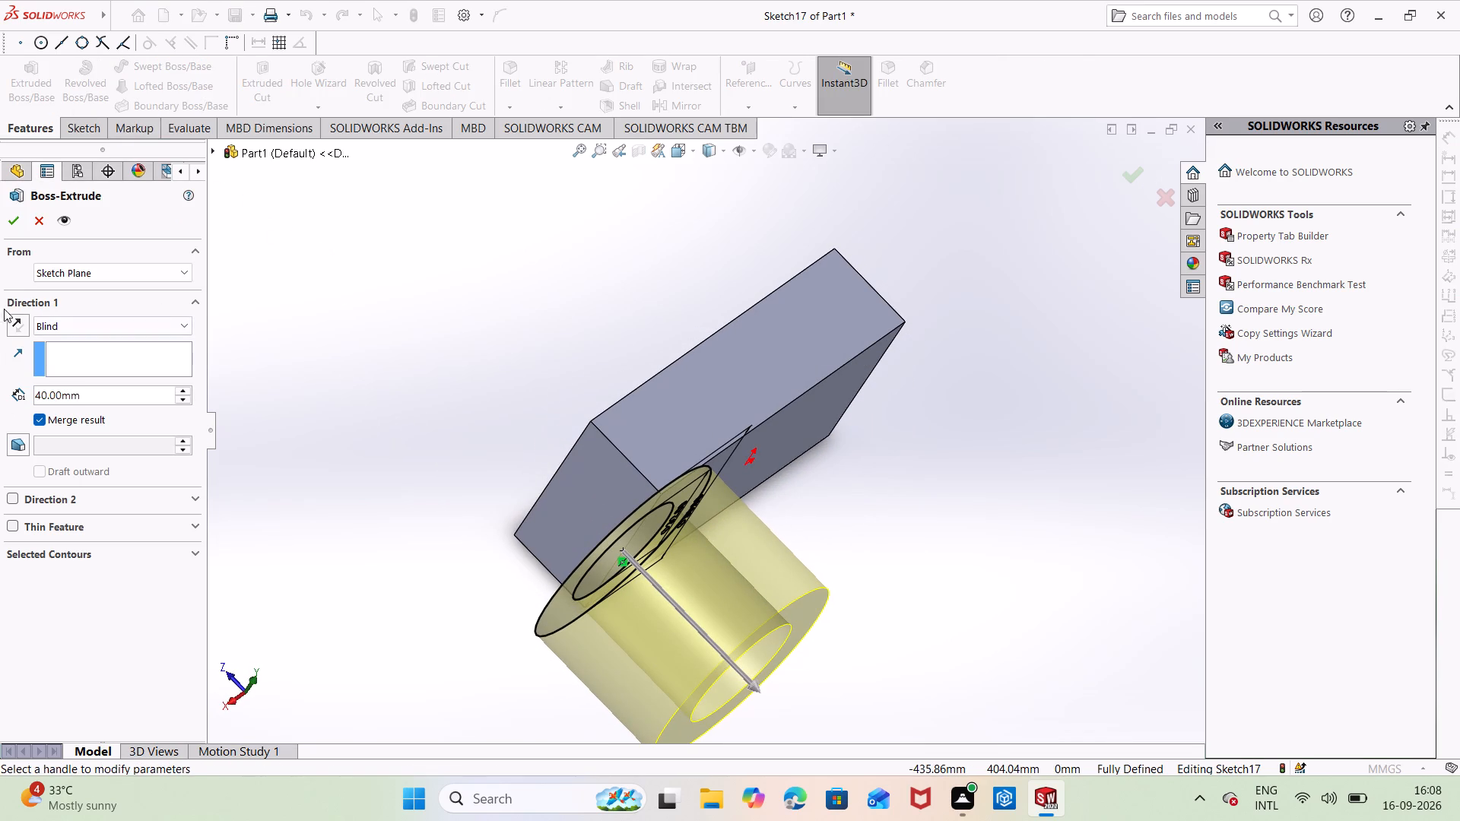
left_click(7, 325)
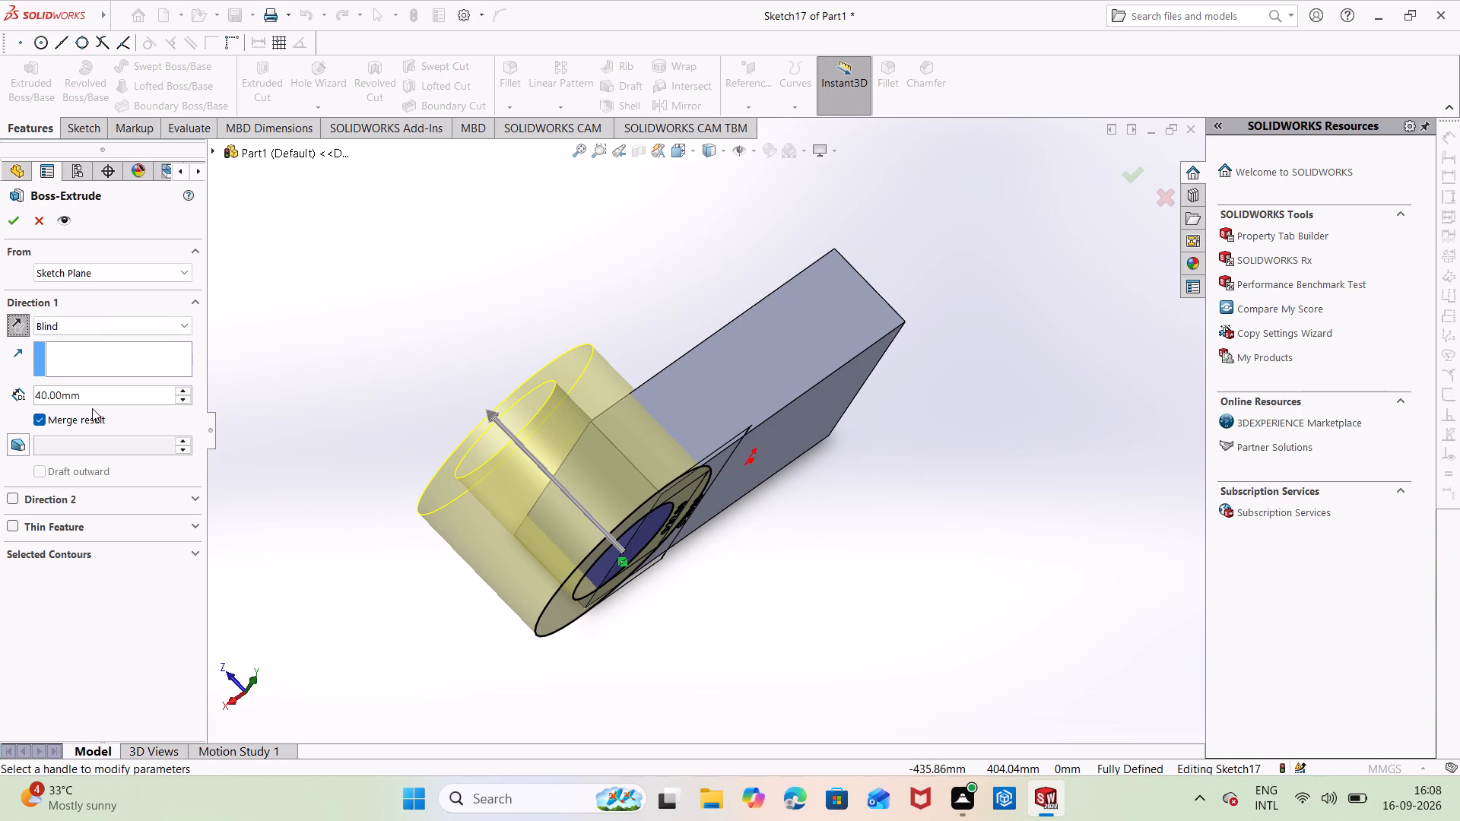
left_click(90, 400)
key("BackSpace")
key("BackSpace")
key("BackSpace")
key("BackSpace")
key("BackSpace")
key("BackSpace")
key("BackSpace")
key("BackSpace")
key("BackSpace")
key("BackSpace")
key("BackSpace")
key("BackSpace")
key("BackSpace")
key("BackSpace")
key("BackSpace")
key("BackSpace")
key("BackSpace")
key("BackSpace")
key("BackSpace")
key("BackSpace")
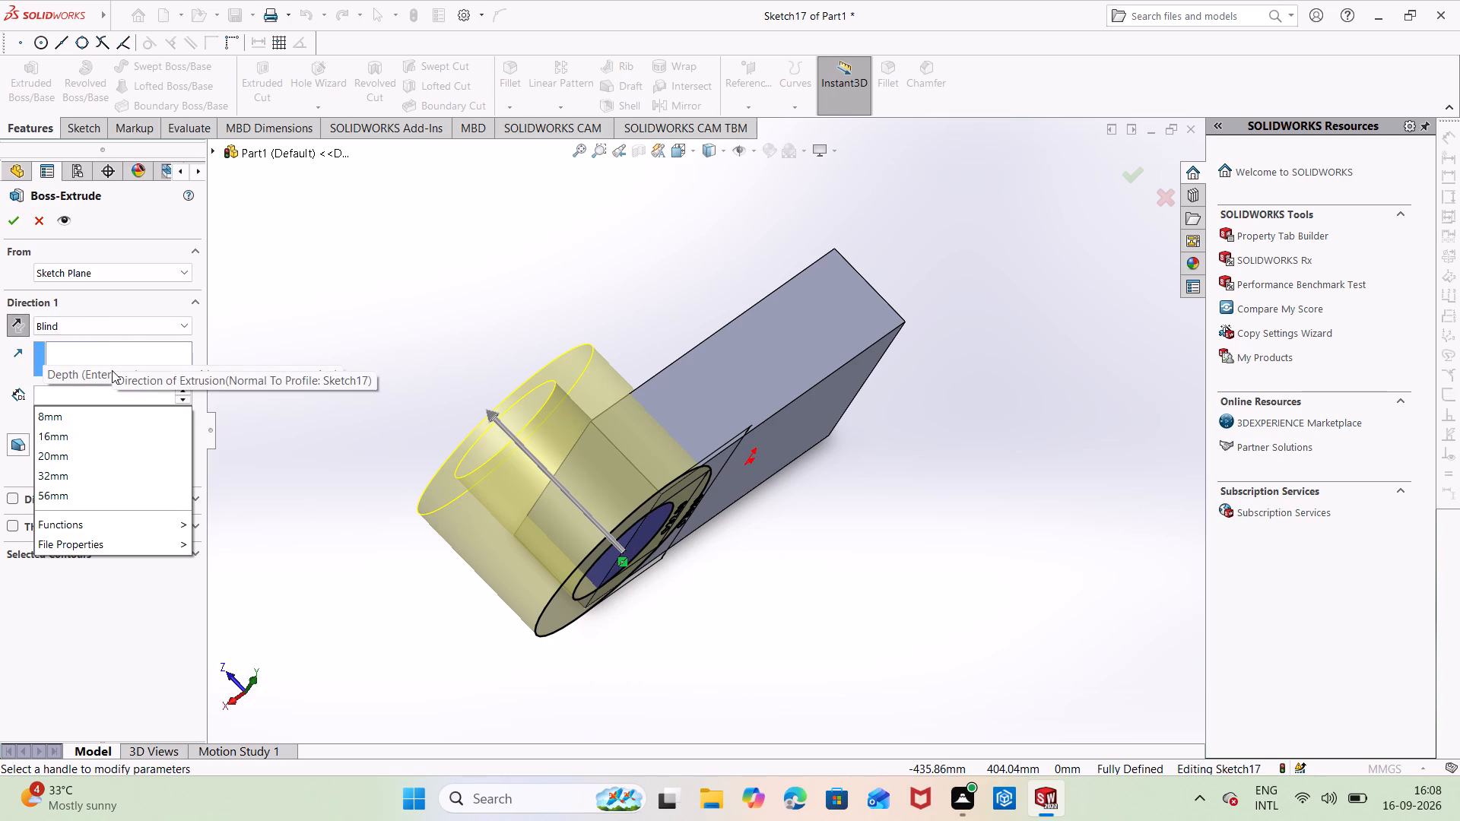
type("56")
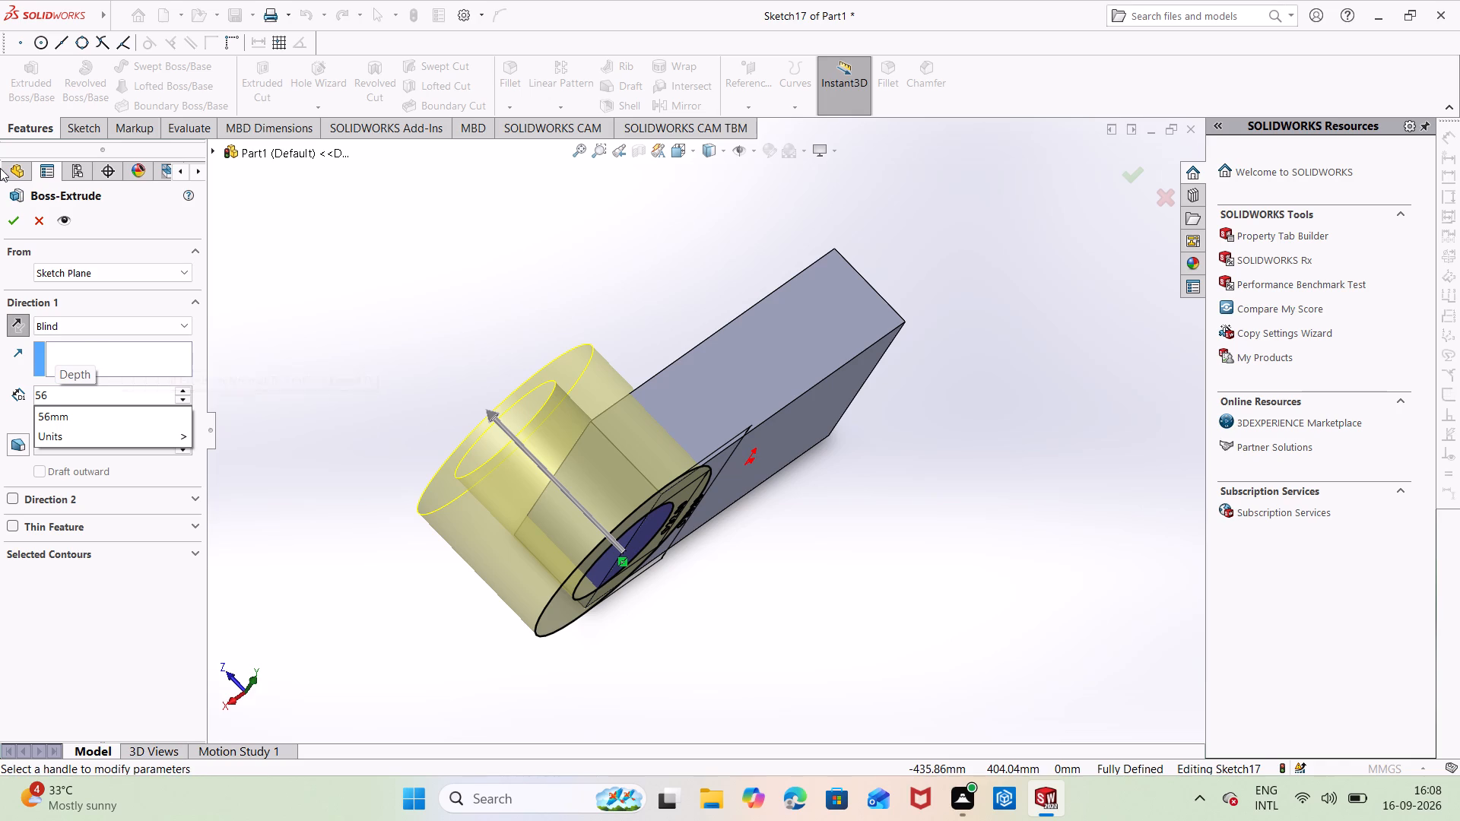
left_click(15, 217)
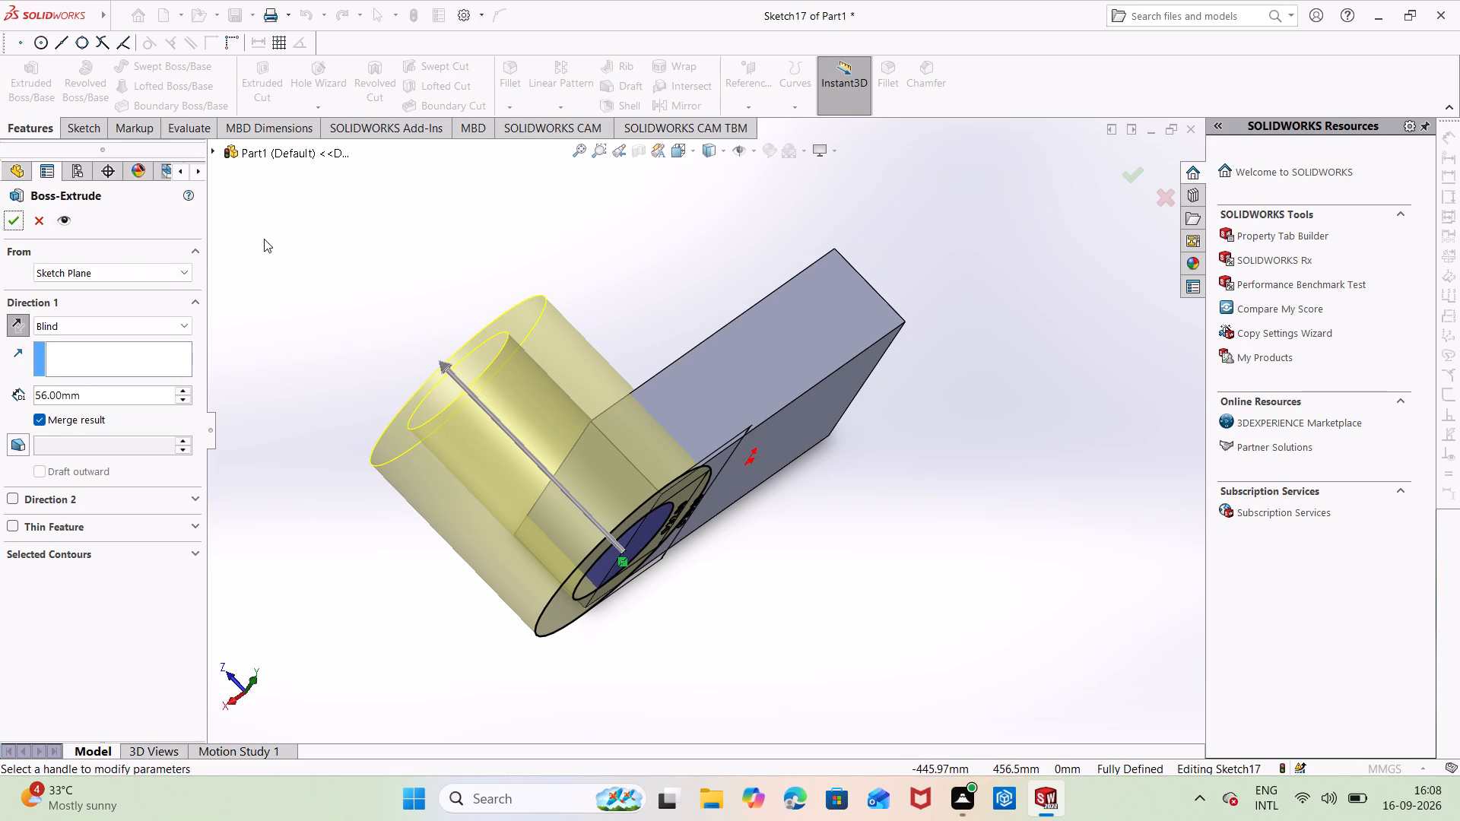
left_click(17, 224)
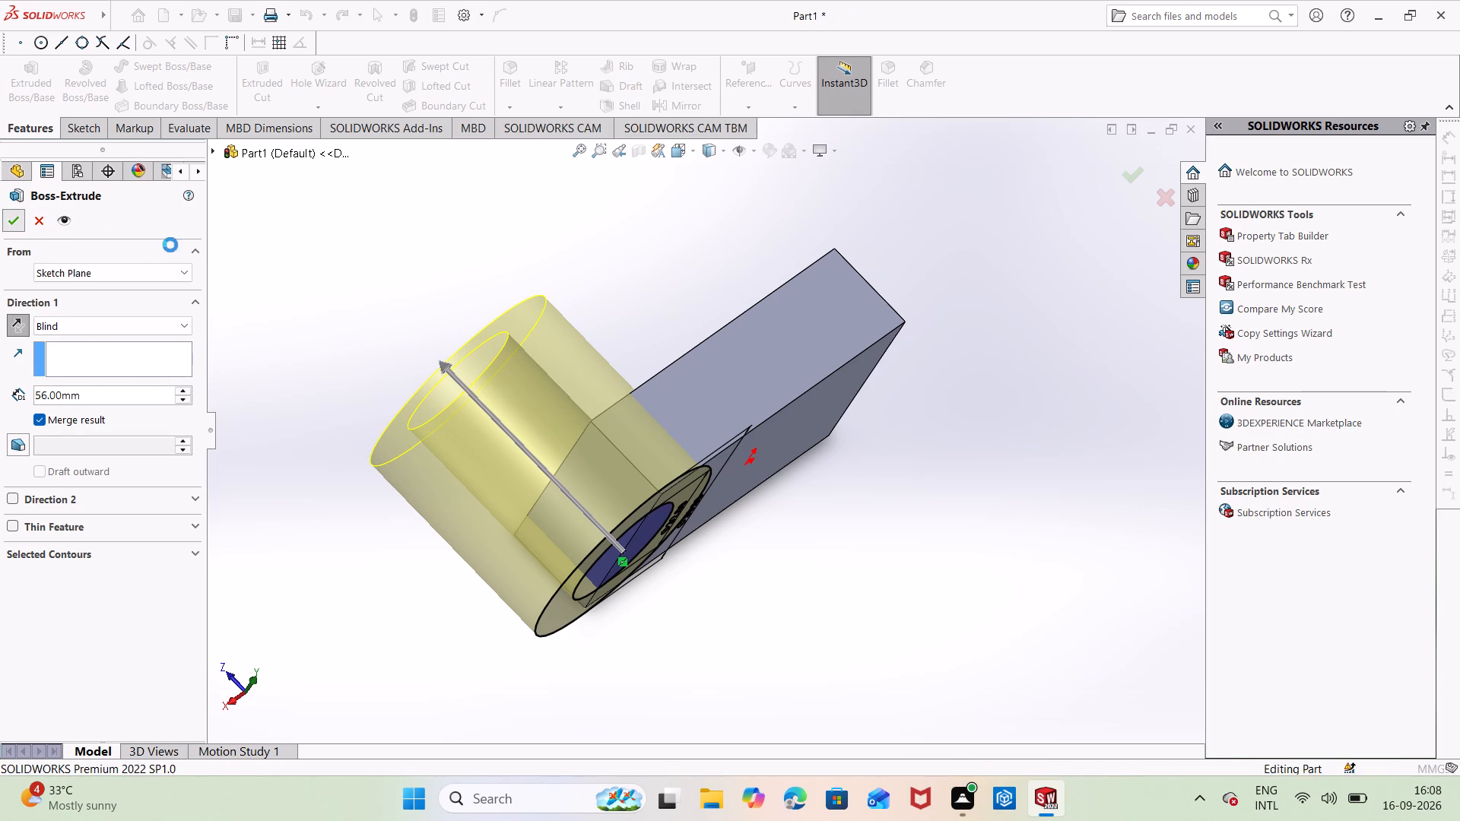
left_click(235, 244)
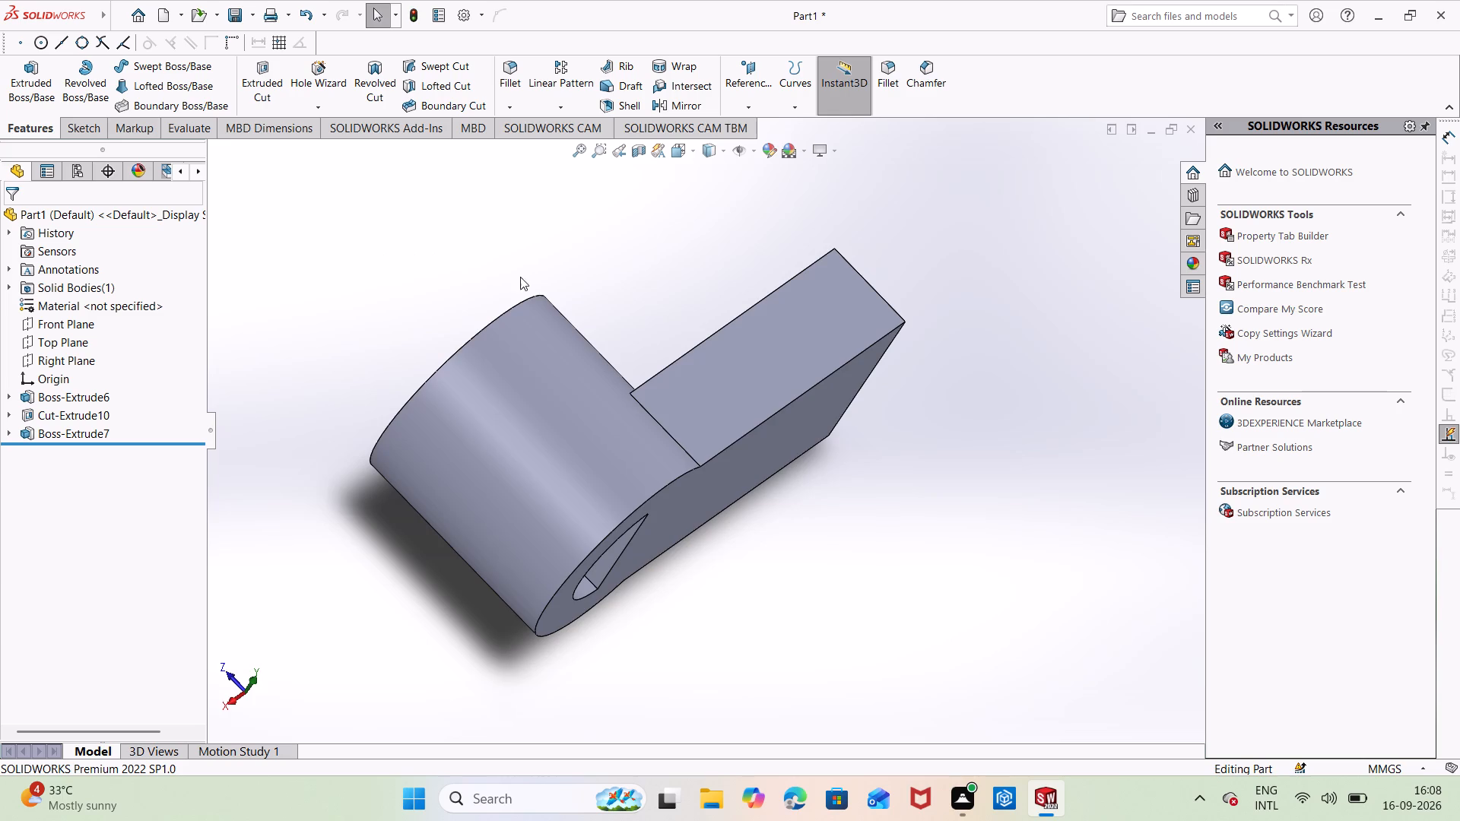
On the boss's ring-shaped end face, sketch a narrow outline of connected lines, about 20 by 7 mm, across the ring wall opposite the block.
middle_click_drag(531, 275, 672, 484)
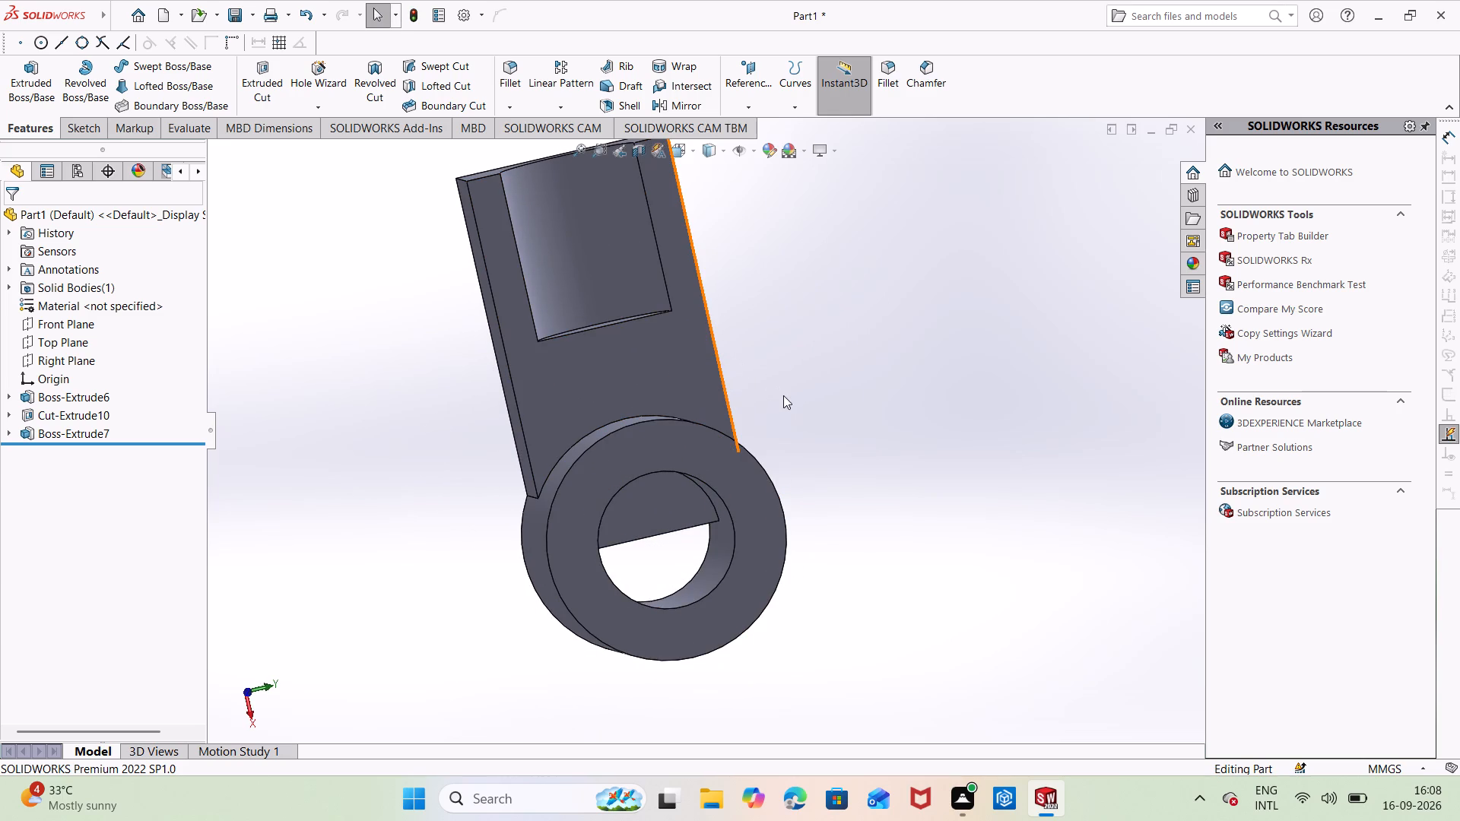
middle_click_drag(796, 407, 808, 327)
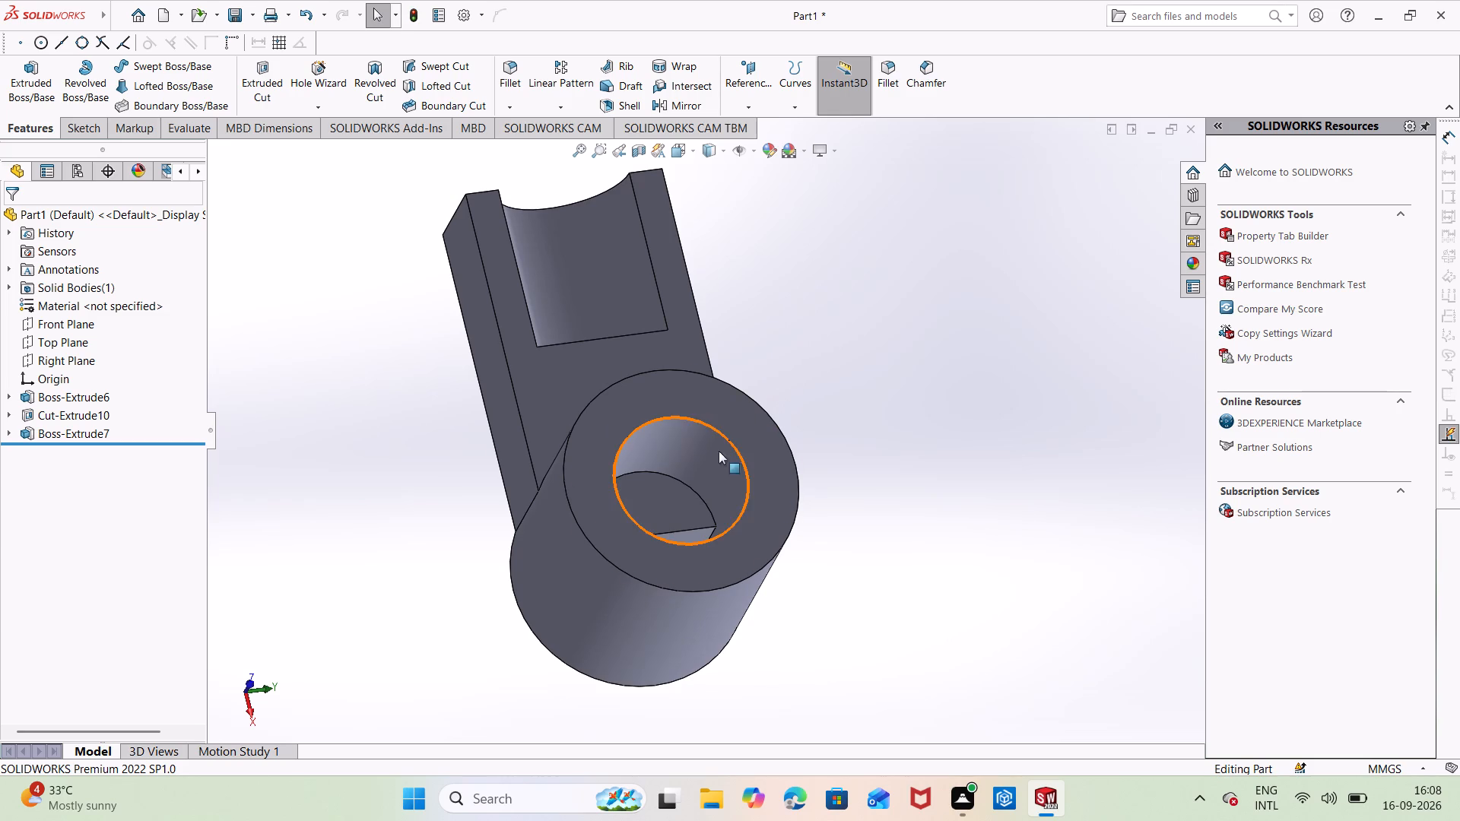
middle_click_drag(895, 423, 862, 394)
right_click(711, 474)
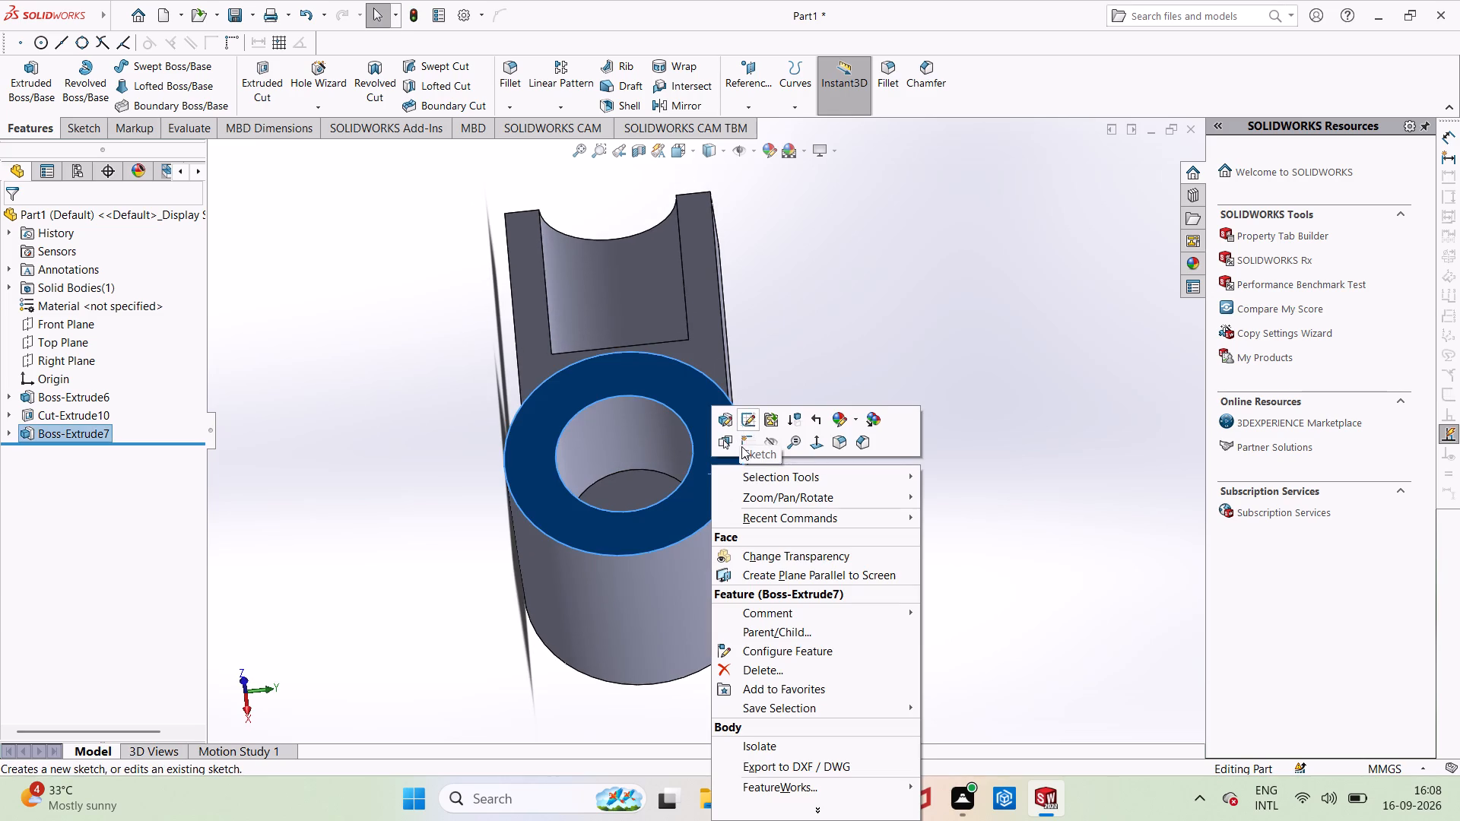
left_click(741, 446)
left_click(954, 230)
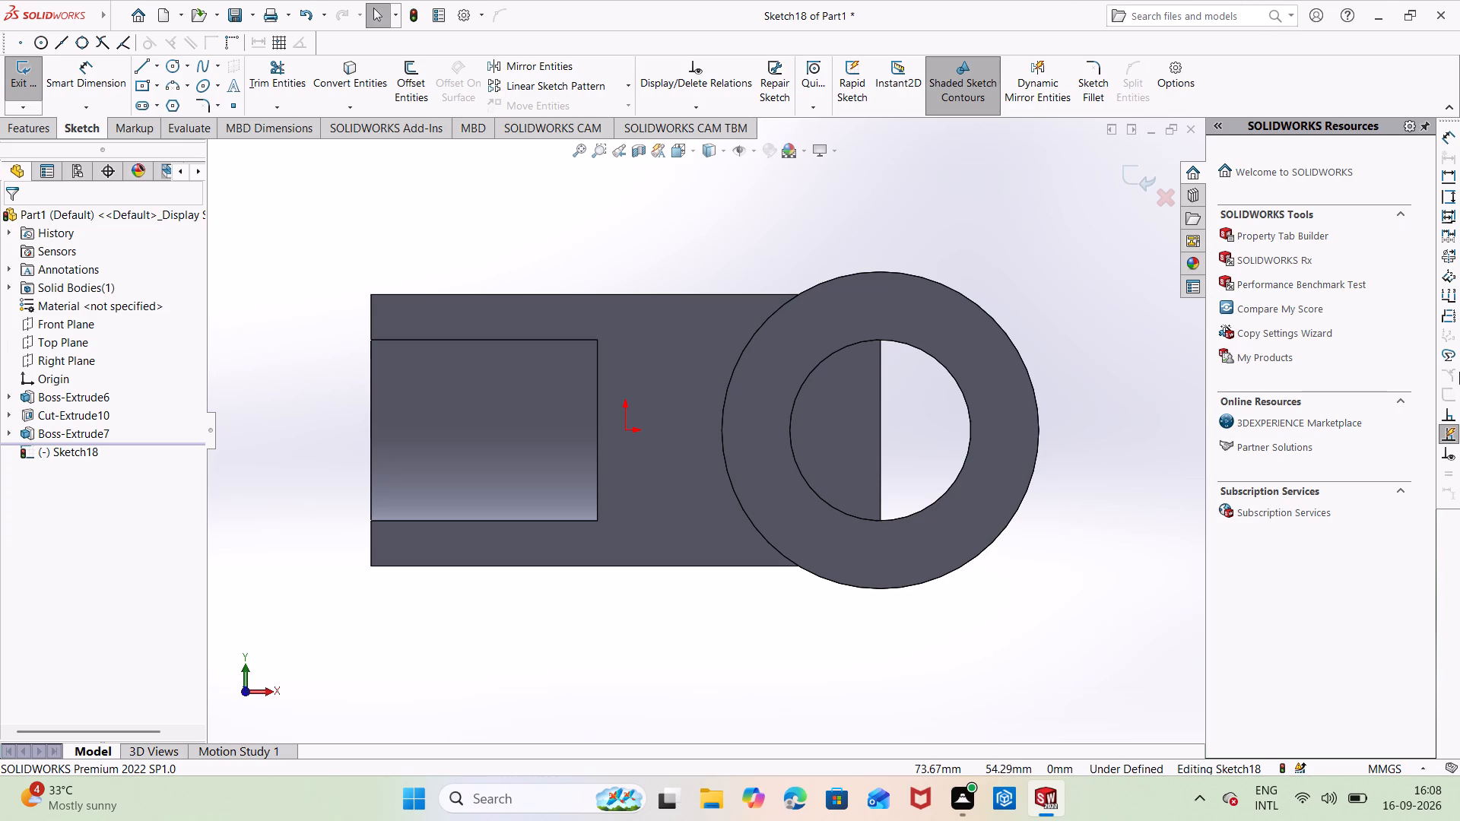
left_click(142, 61)
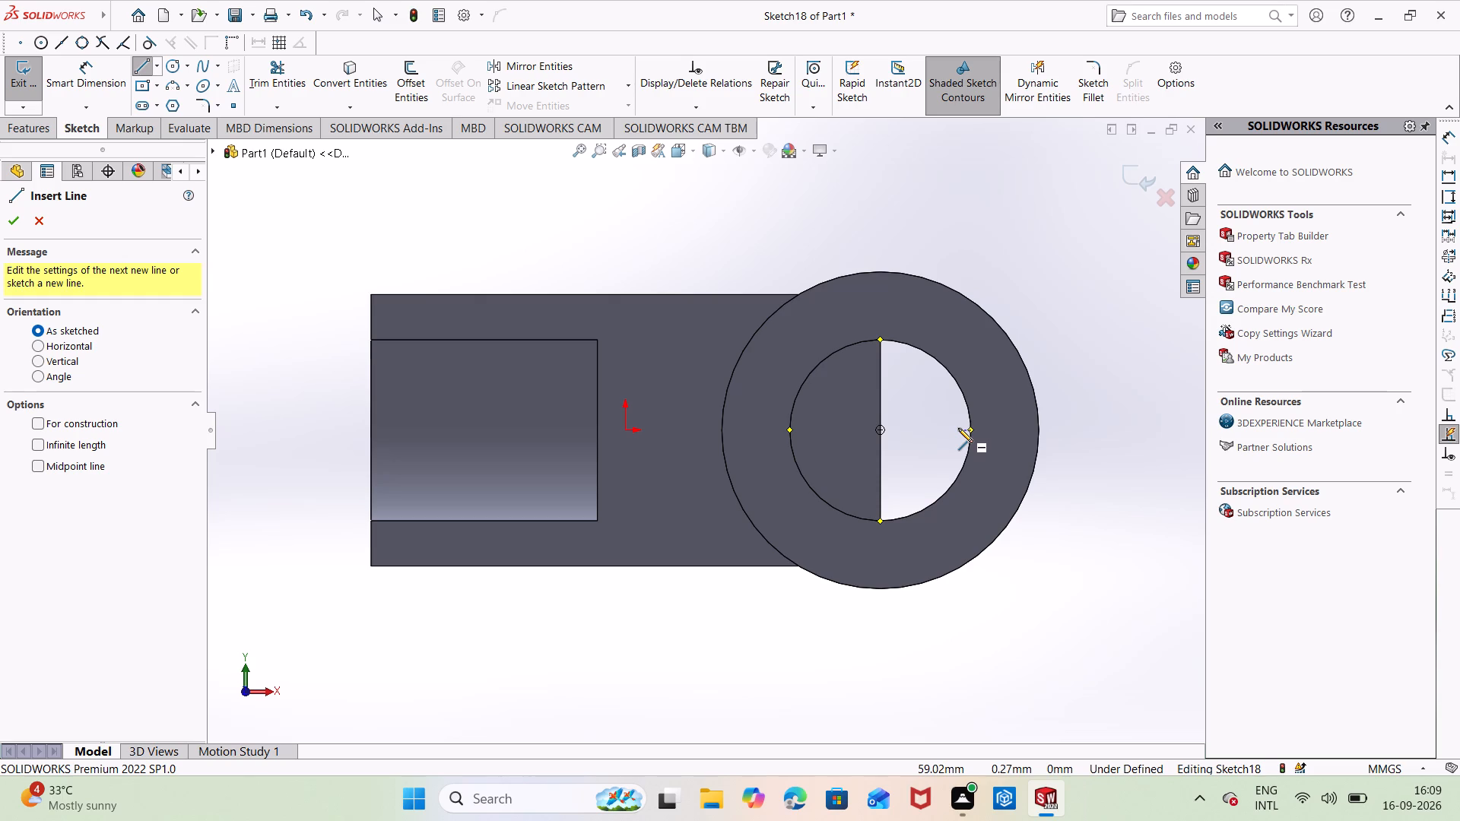
left_click(958, 428)
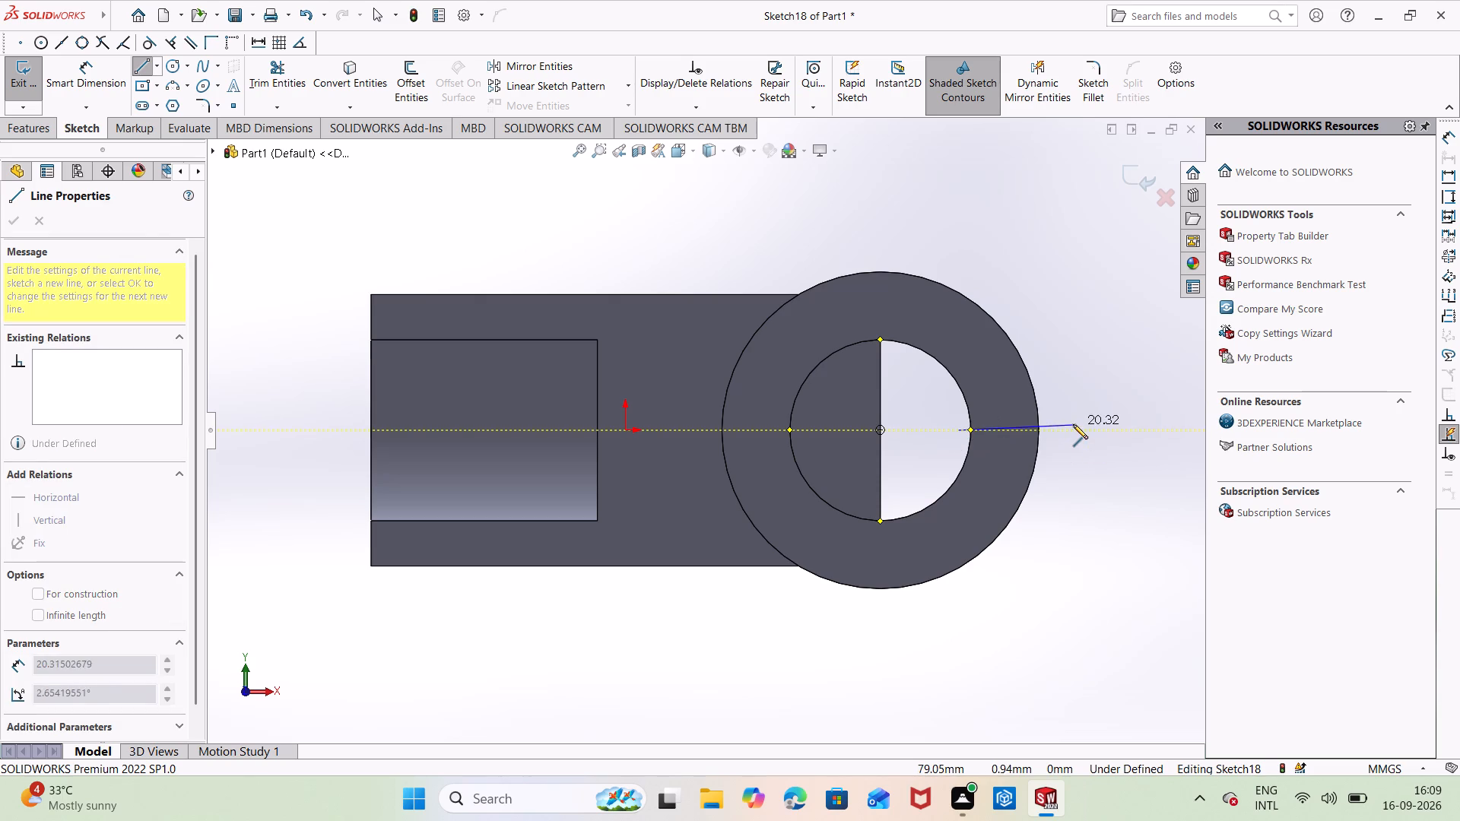
left_click(1073, 426)
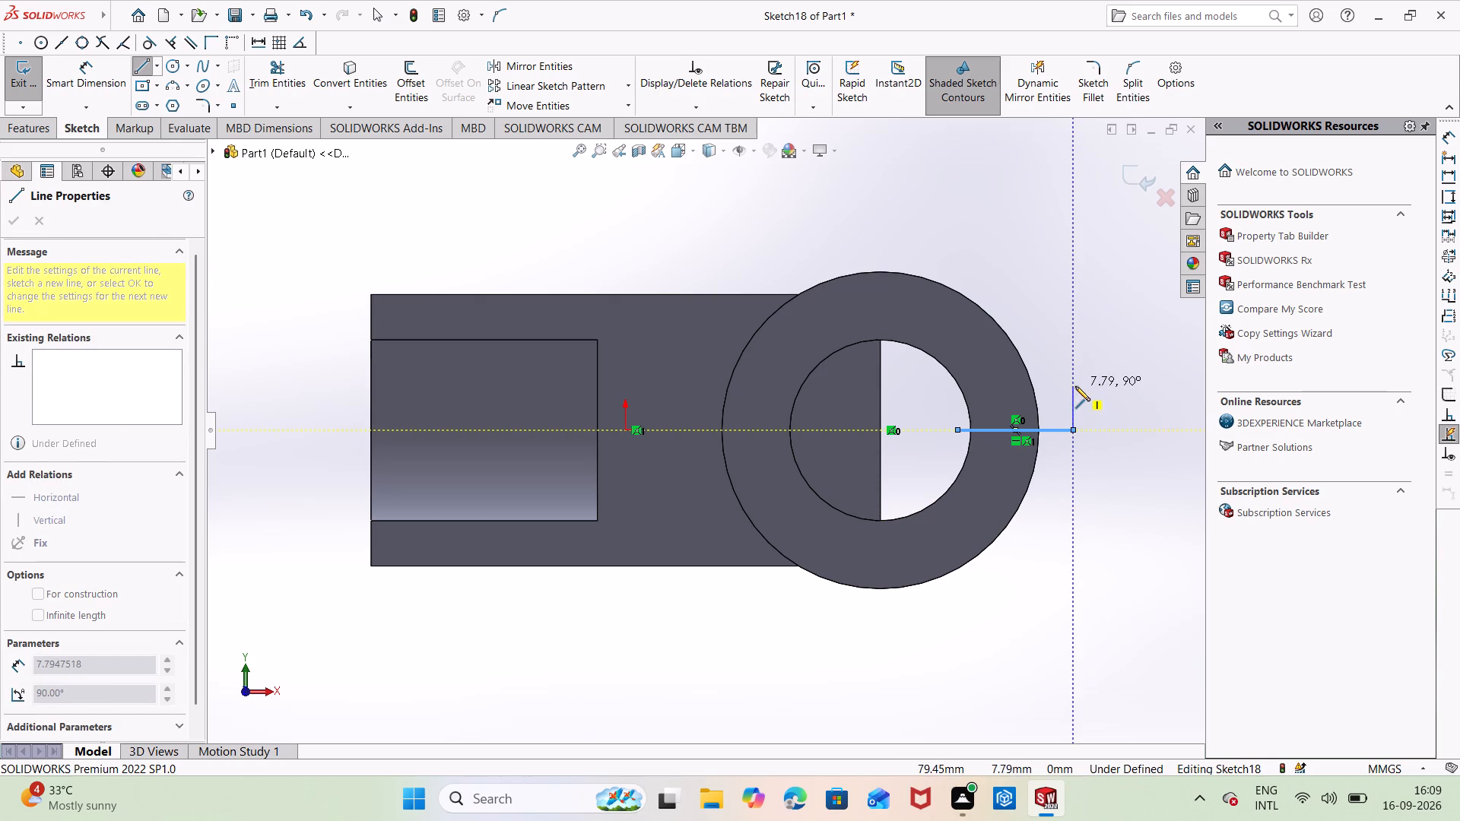
left_click(1072, 389)
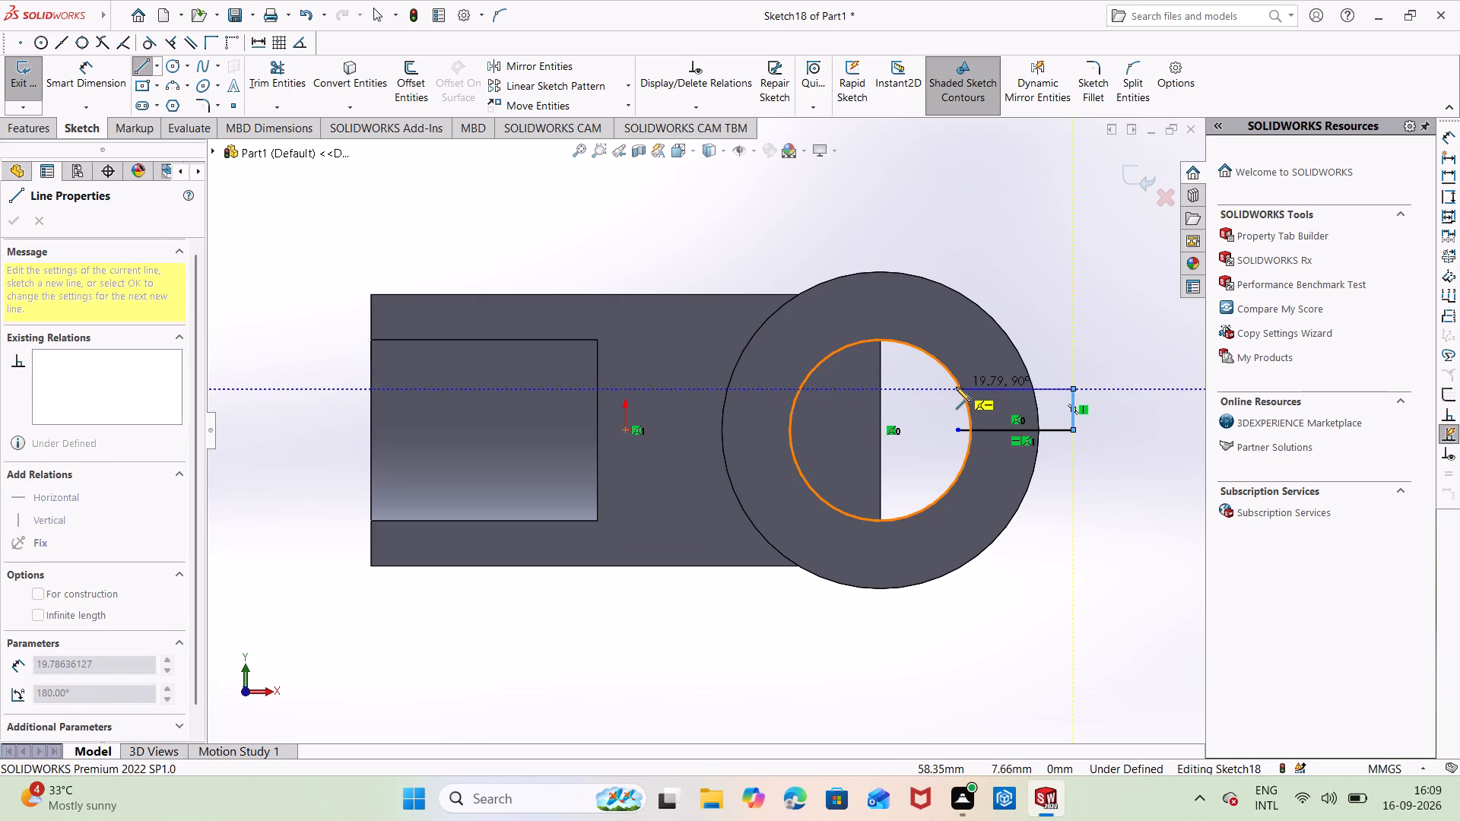
left_click(950, 387)
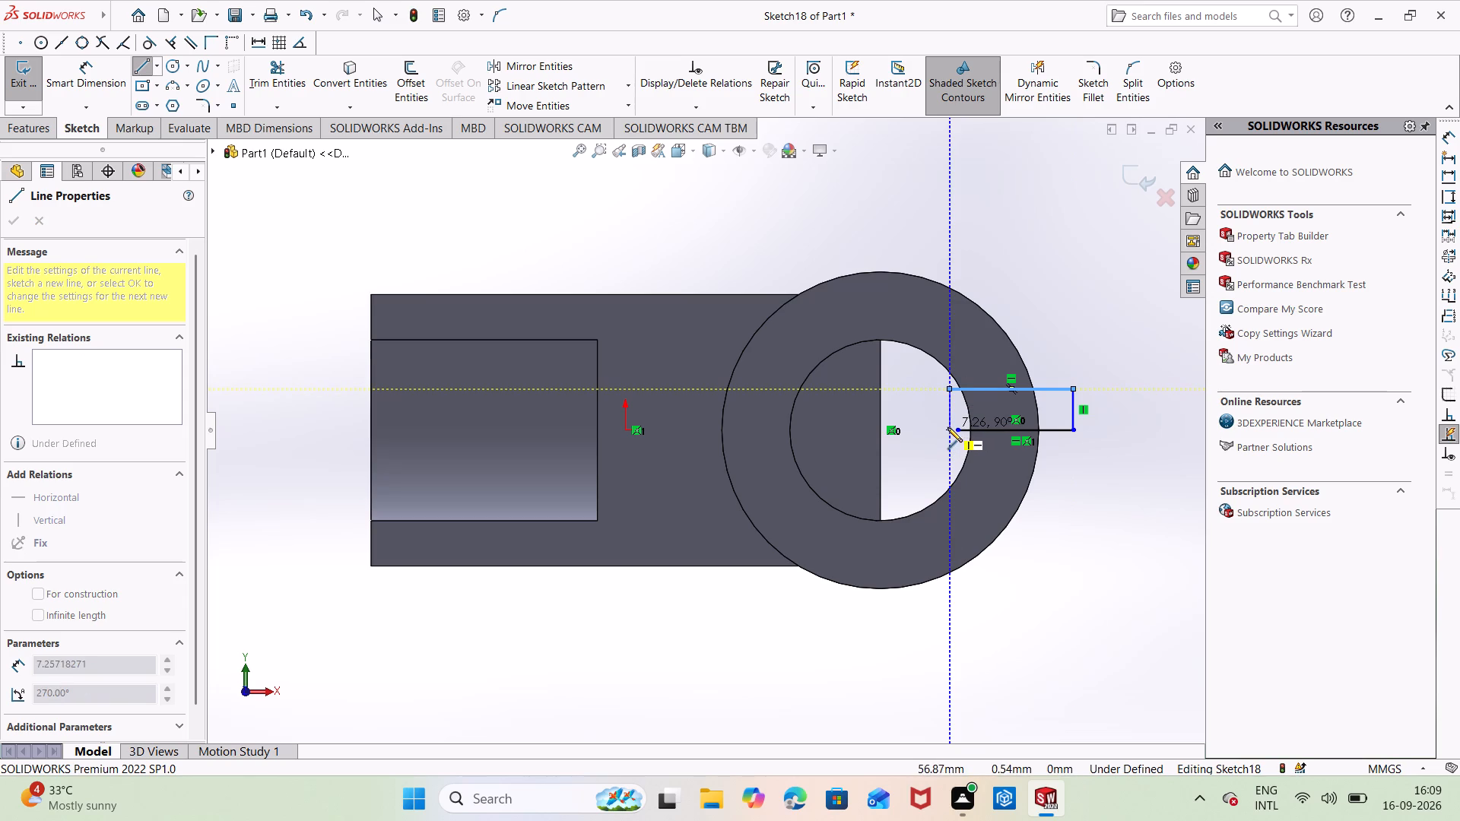
left_click(950, 428)
left_click(959, 430)
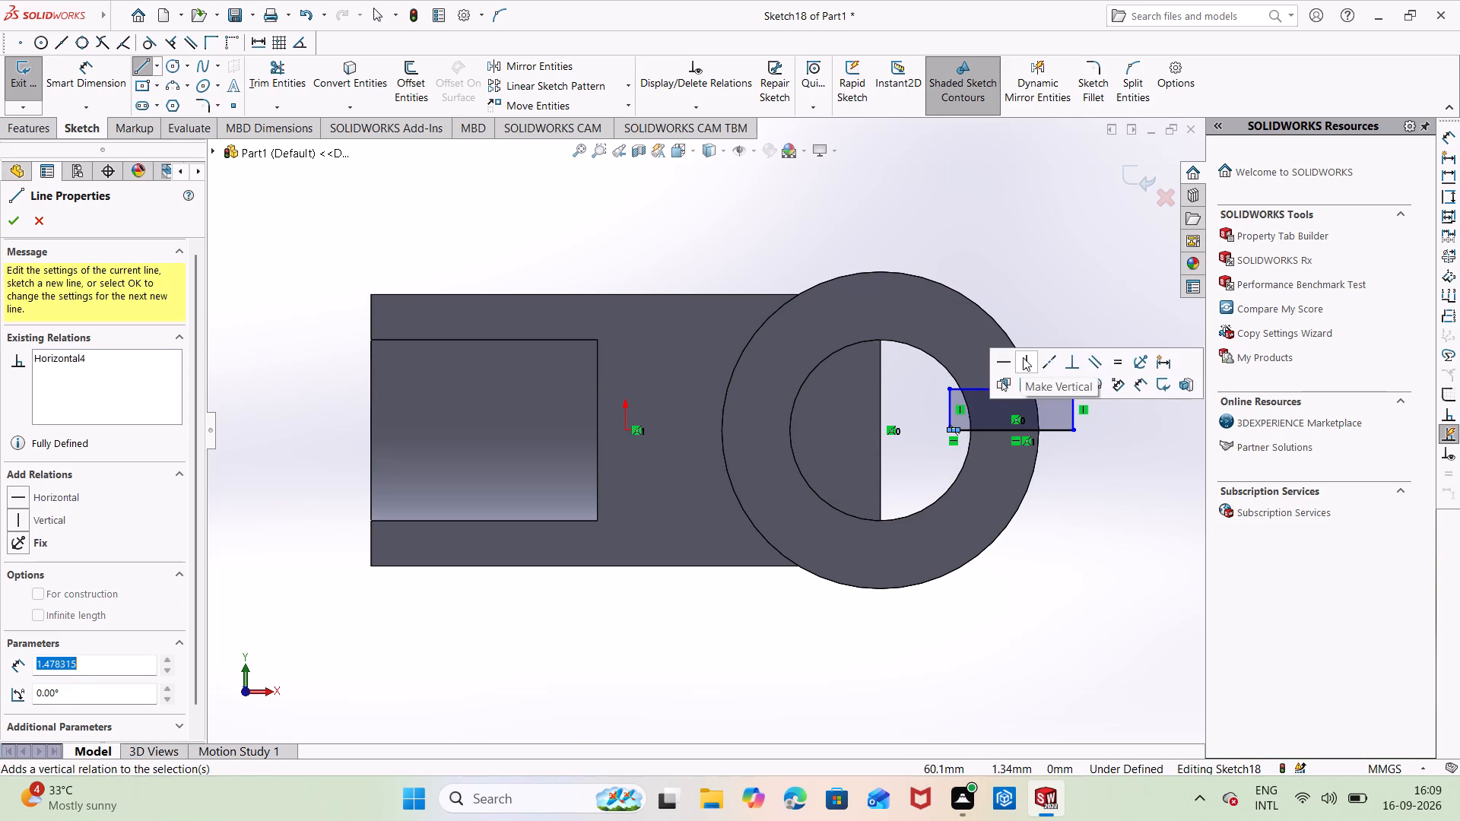
left_click(1084, 299)
key("Escape")
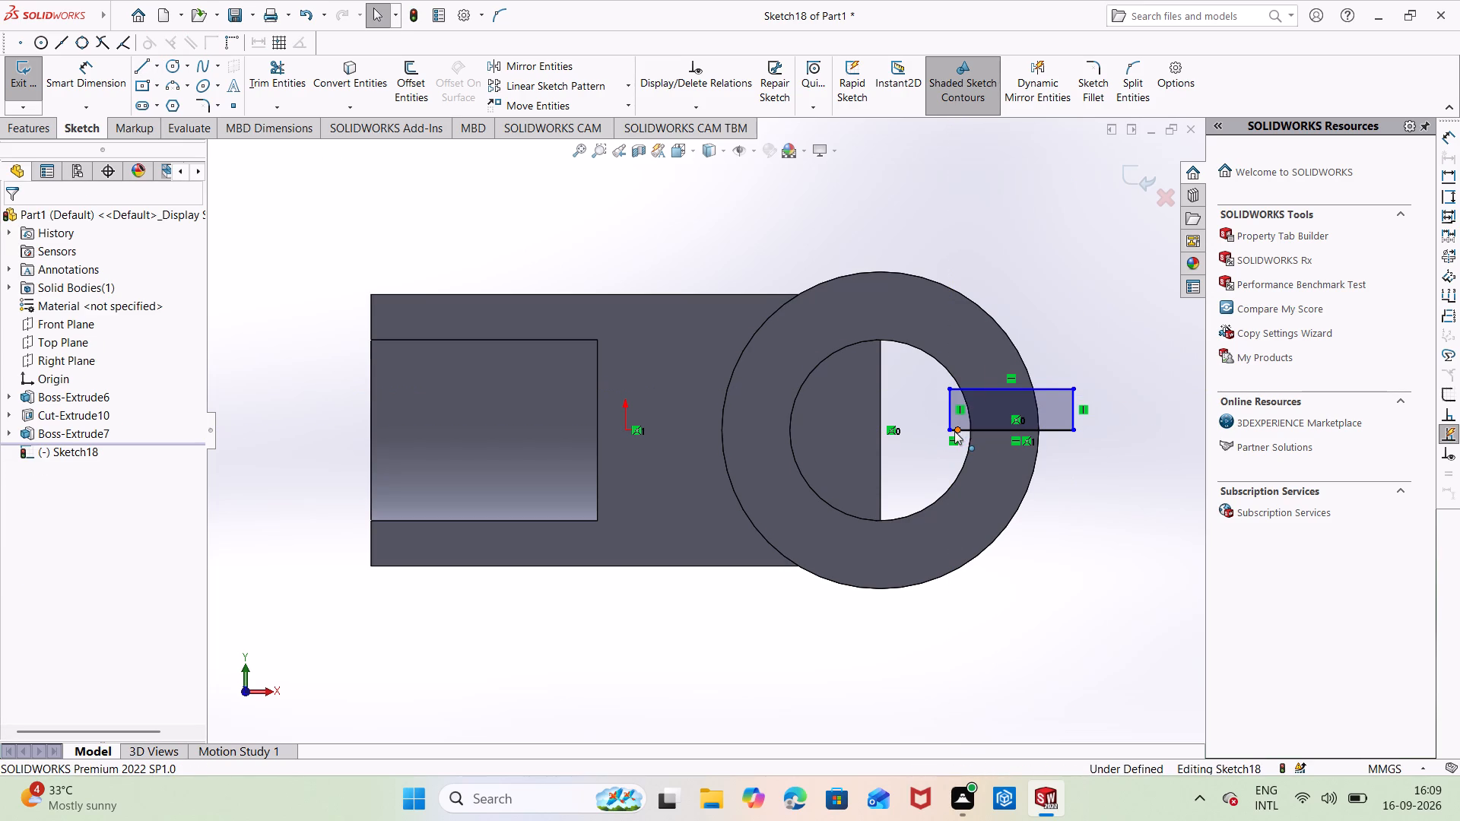
Undo the short last segment and delete the outline's vertical line inside the bore.
key("ctrl+z")
left_click(957, 430)
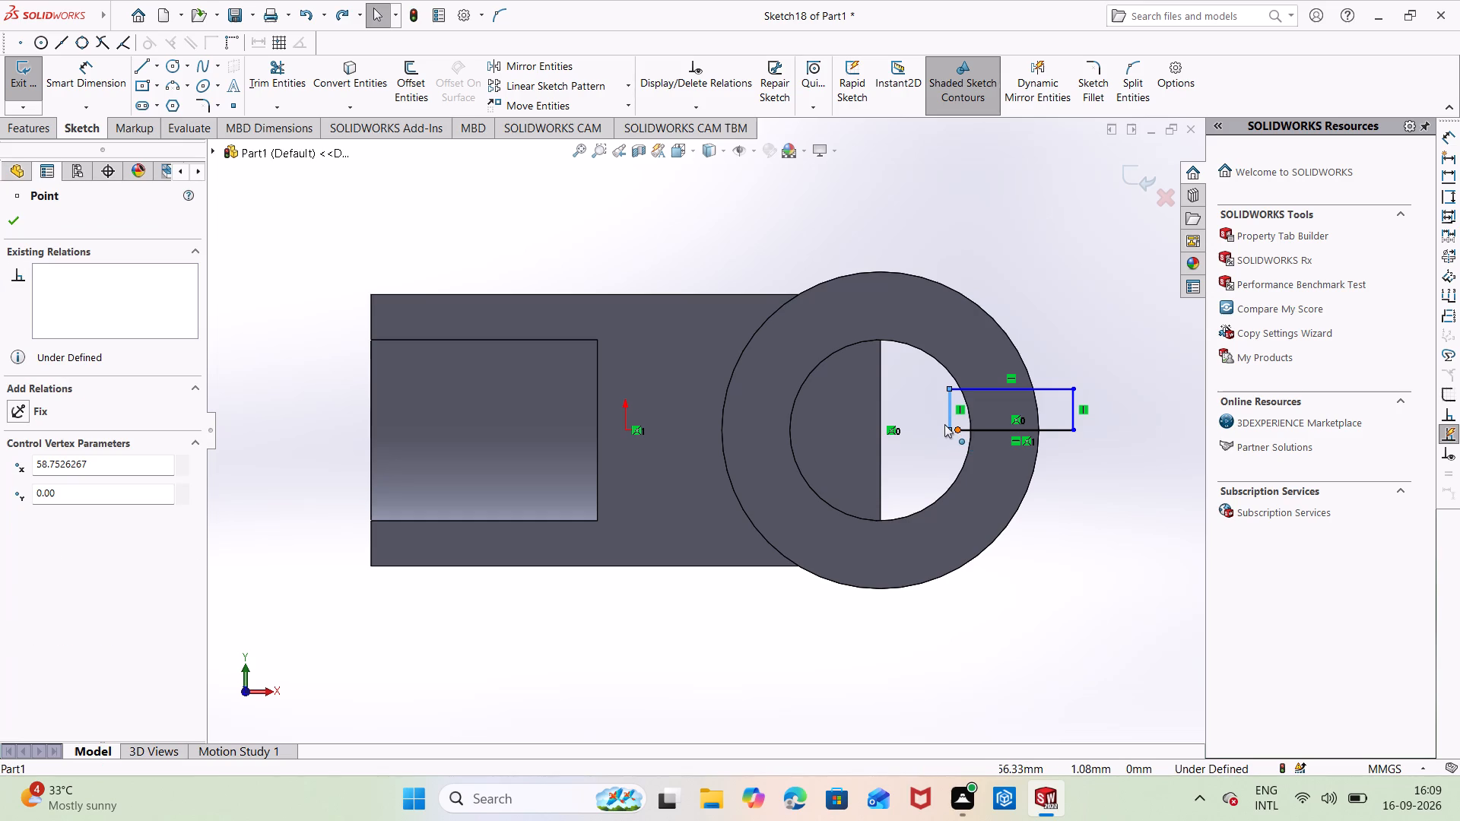
left_click(957, 430)
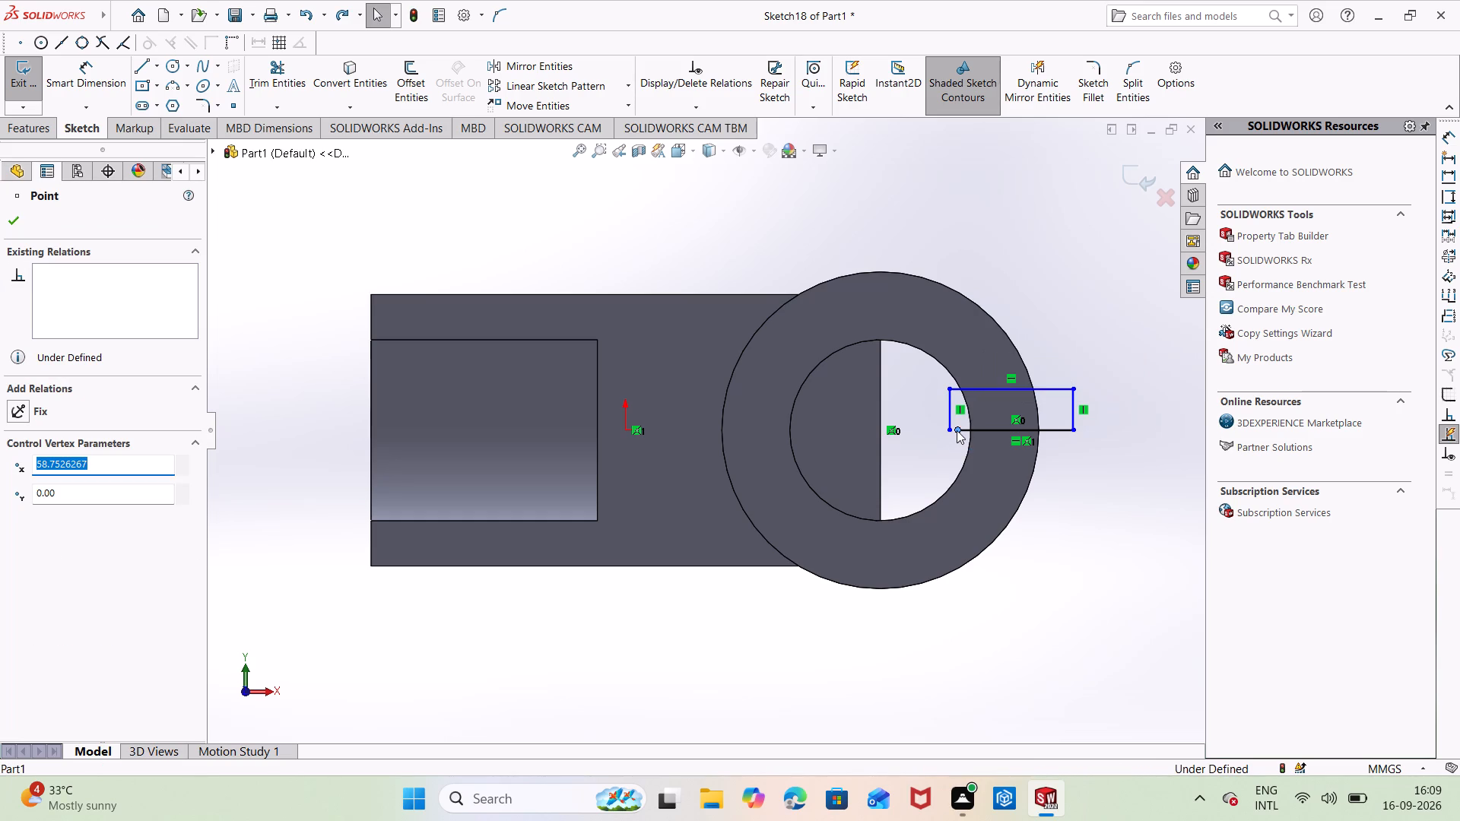
key("Escape")
key("Escape")
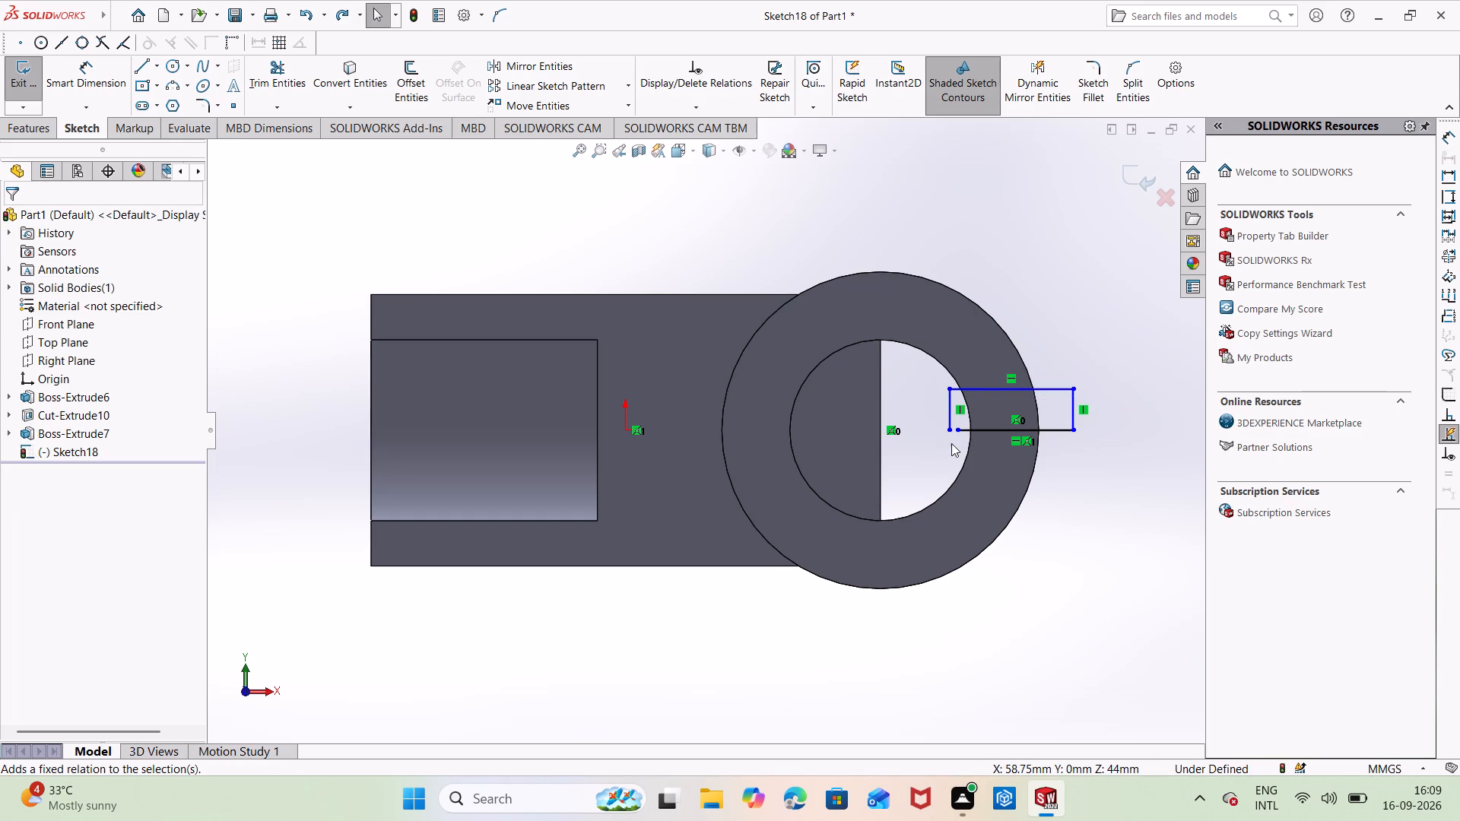
left_click(959, 430)
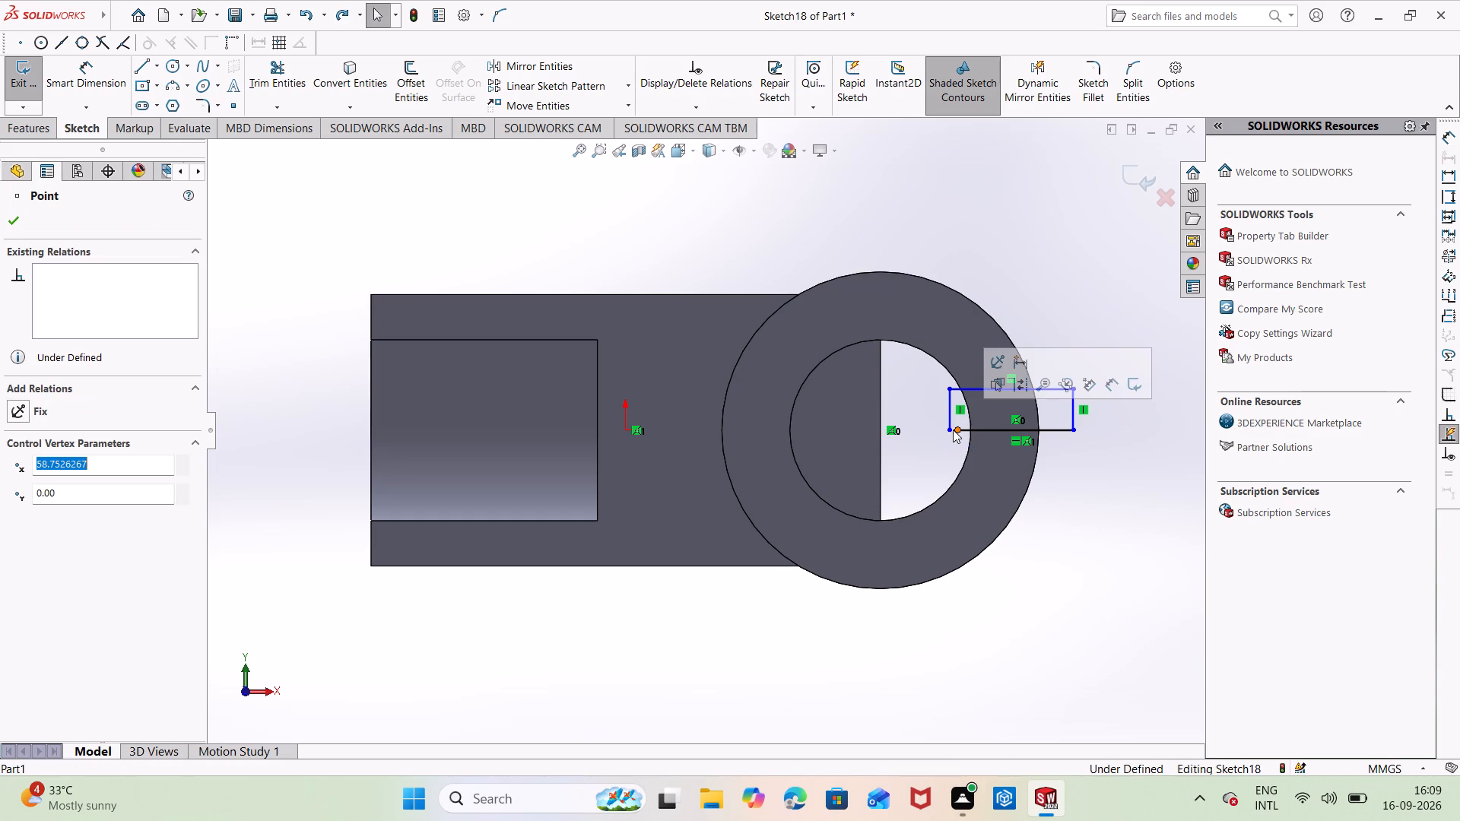
key("Escape")
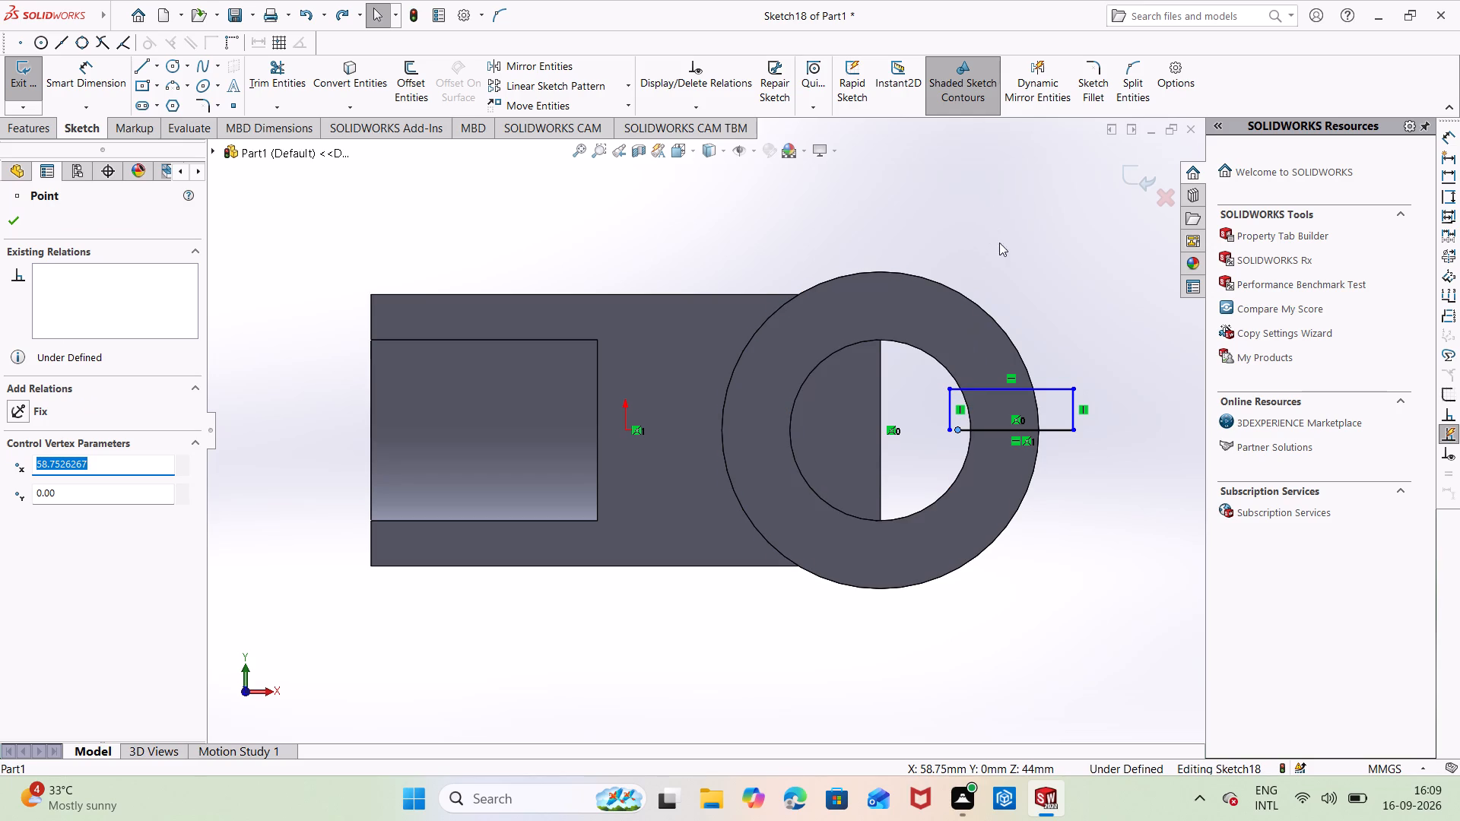
key("Escape")
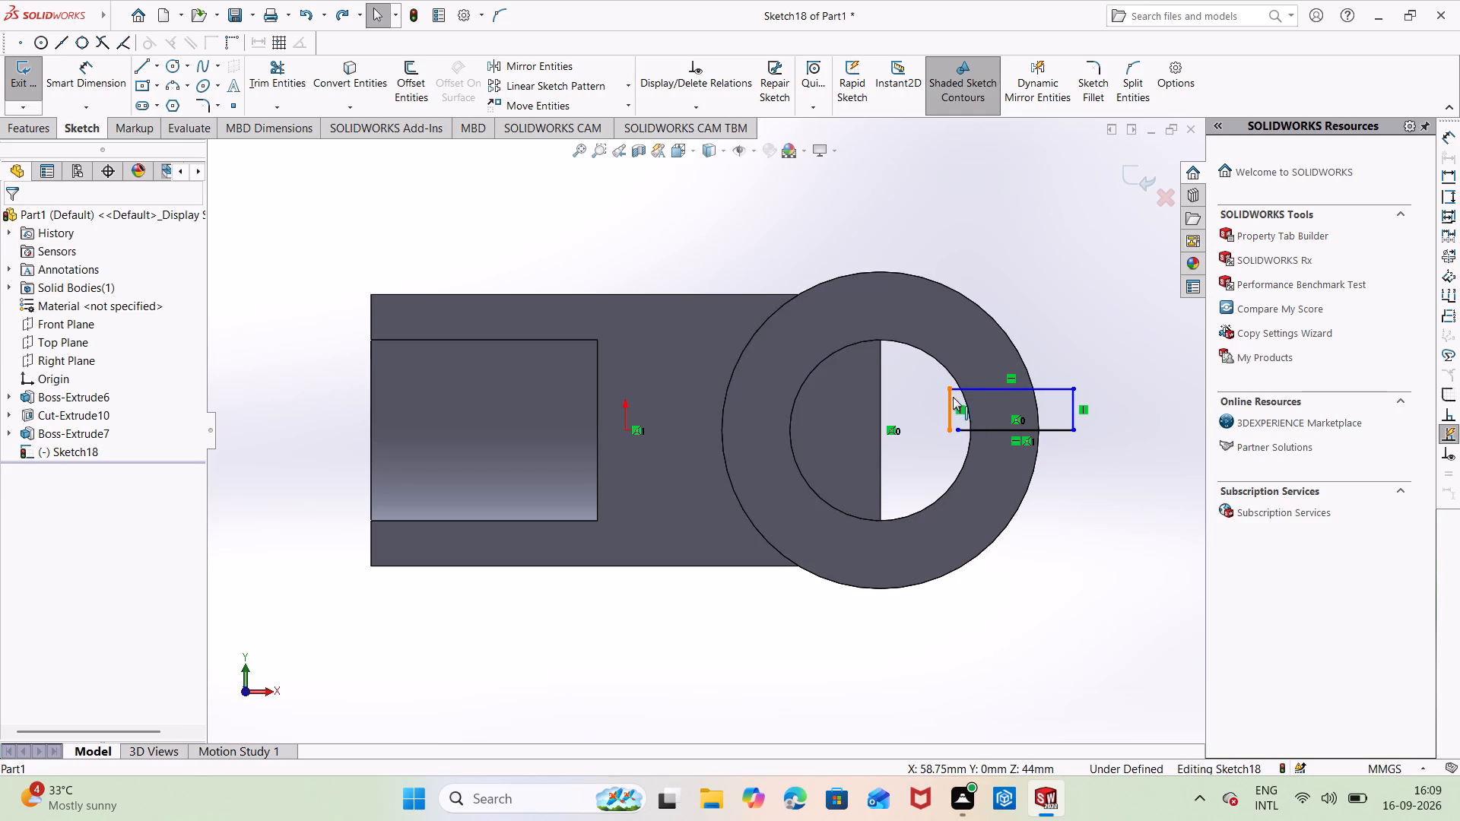
right_click(953, 398)
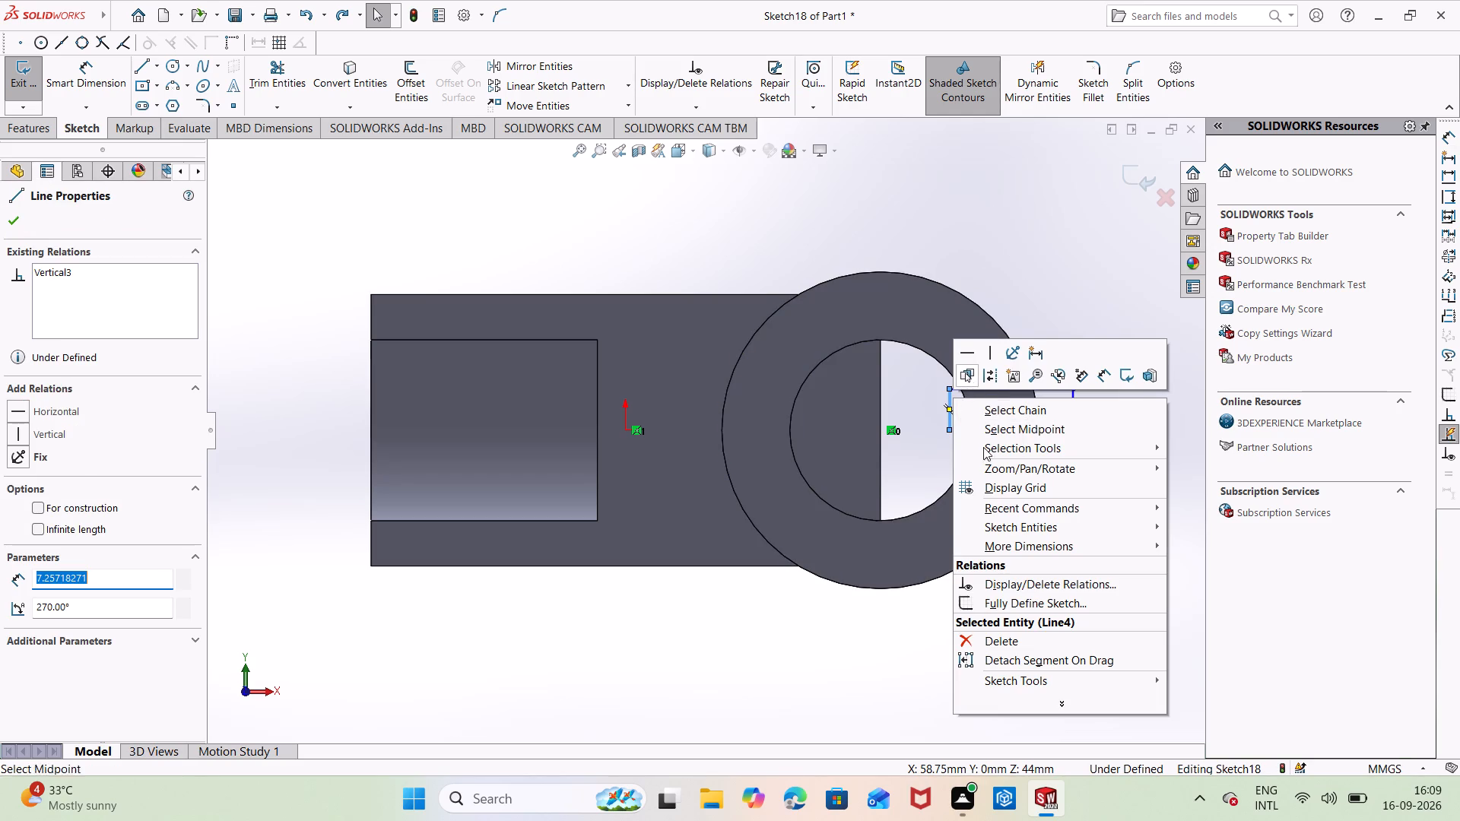
left_click(999, 636)
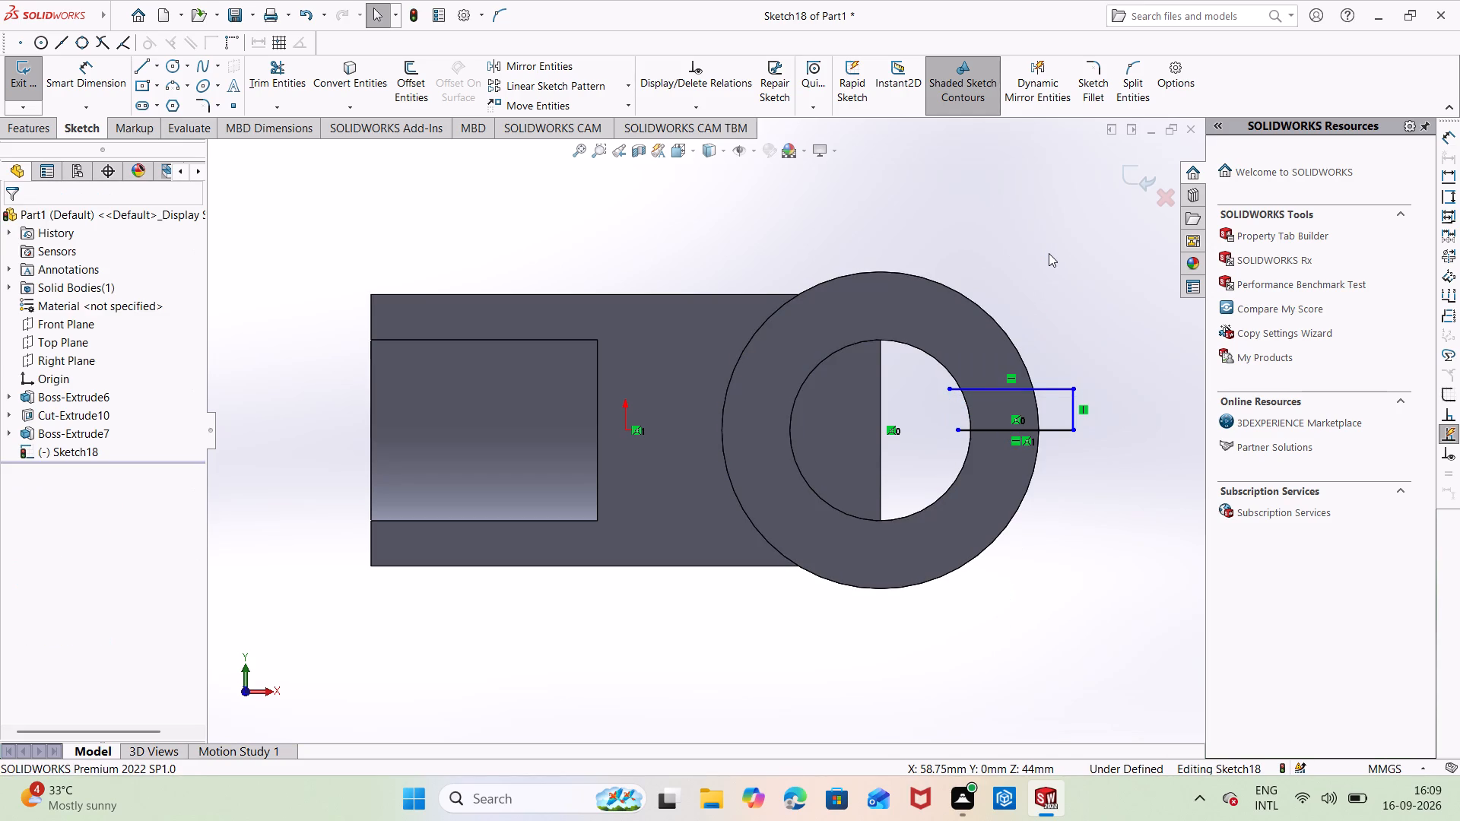
Close the outline inside the bore with a line joining the two free endpoints, and make that line vertical.
right_click_drag(1039, 304, 969, 233)
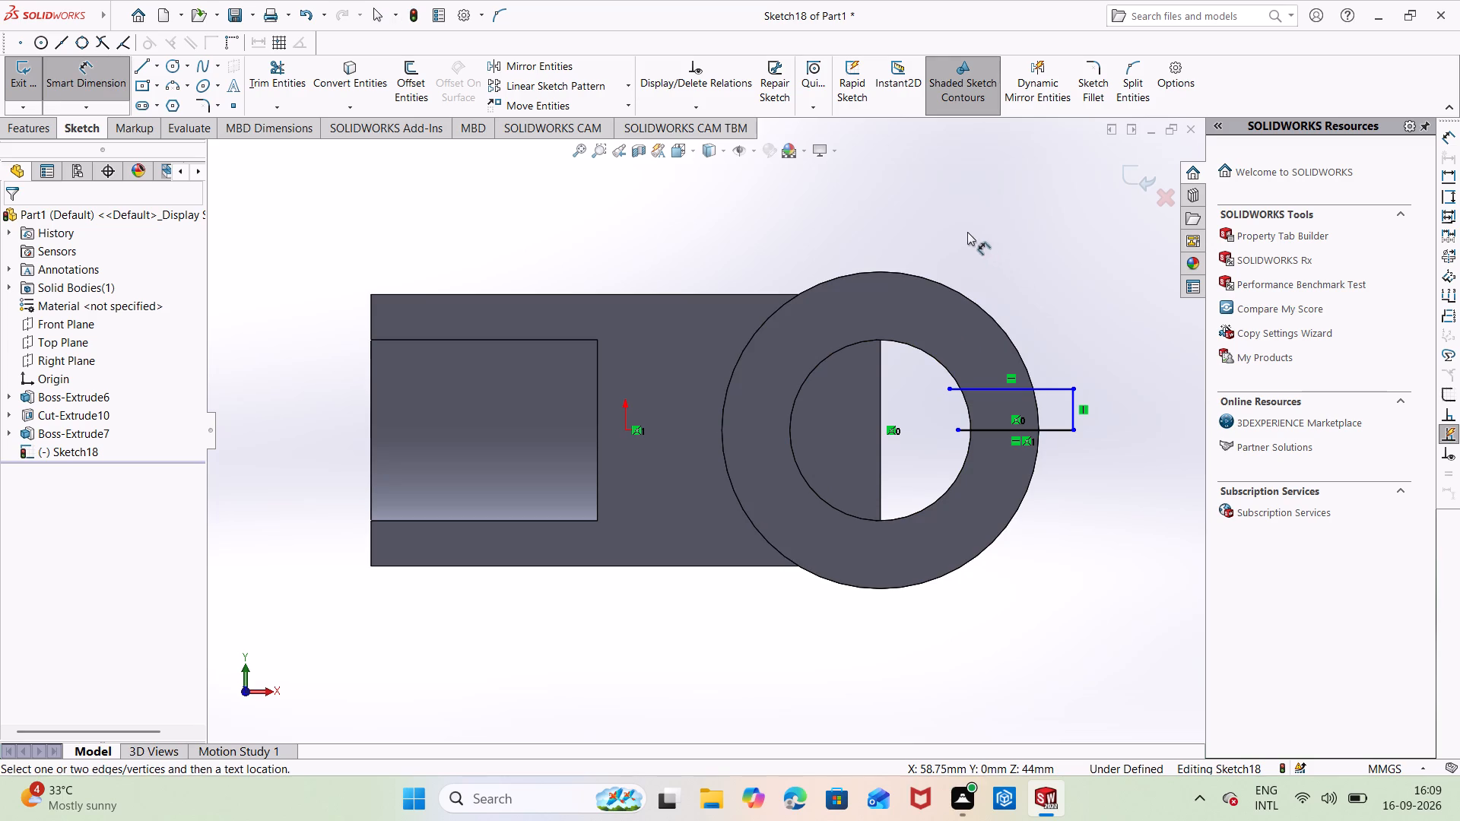
right_click_drag(1106, 244, 1001, 264)
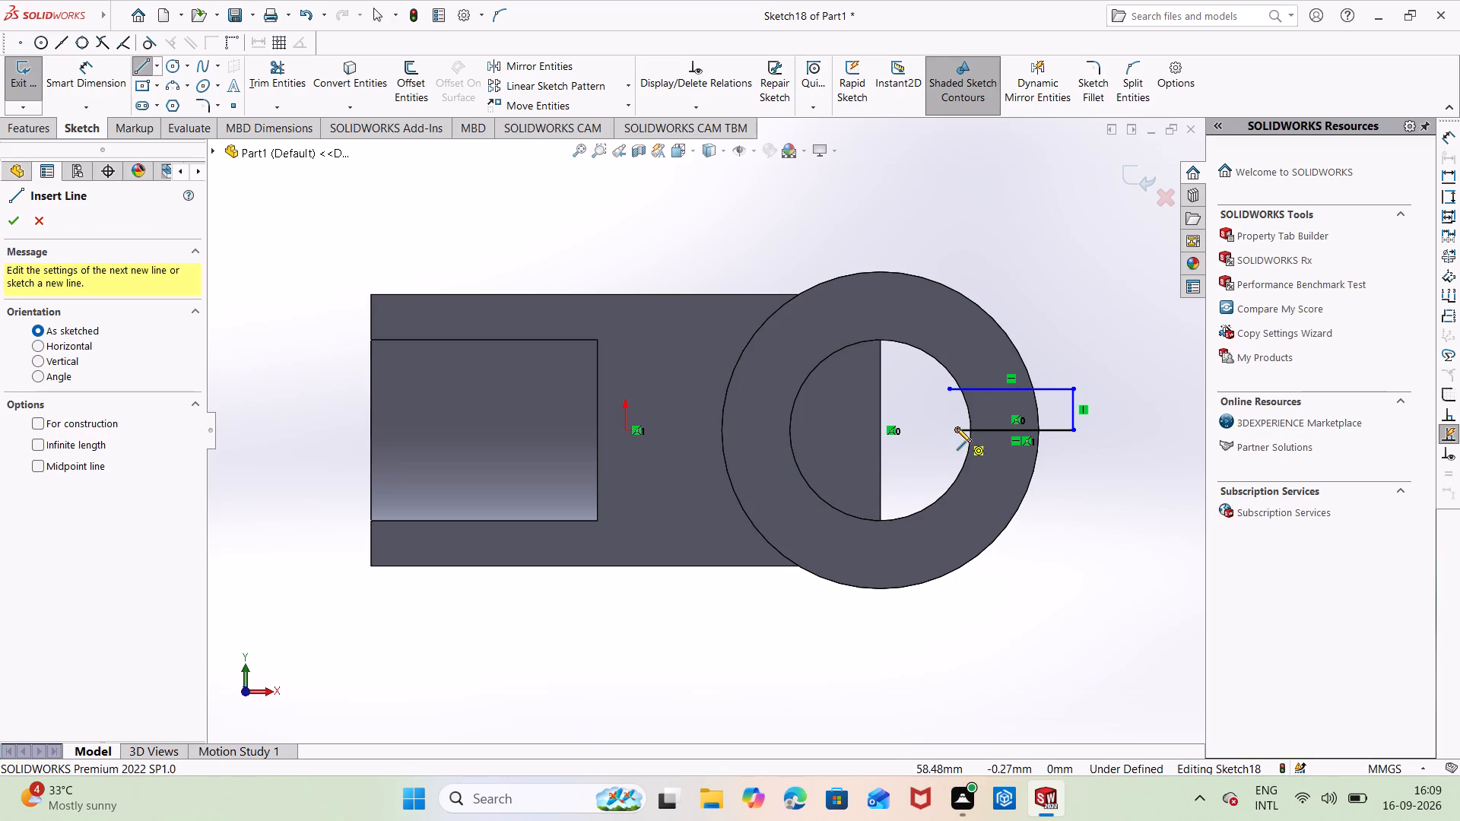
left_click(957, 428)
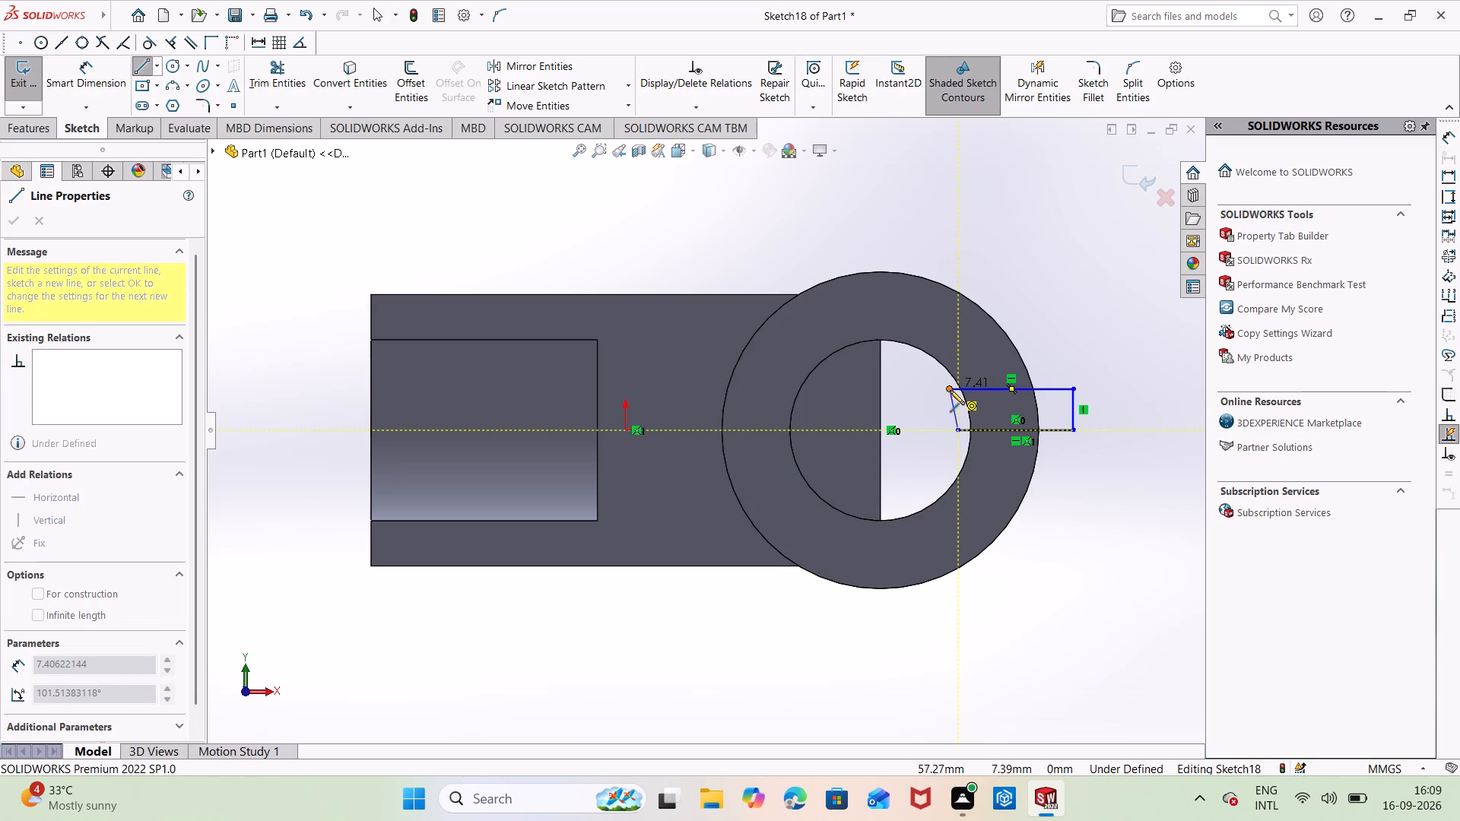
left_click(952, 388)
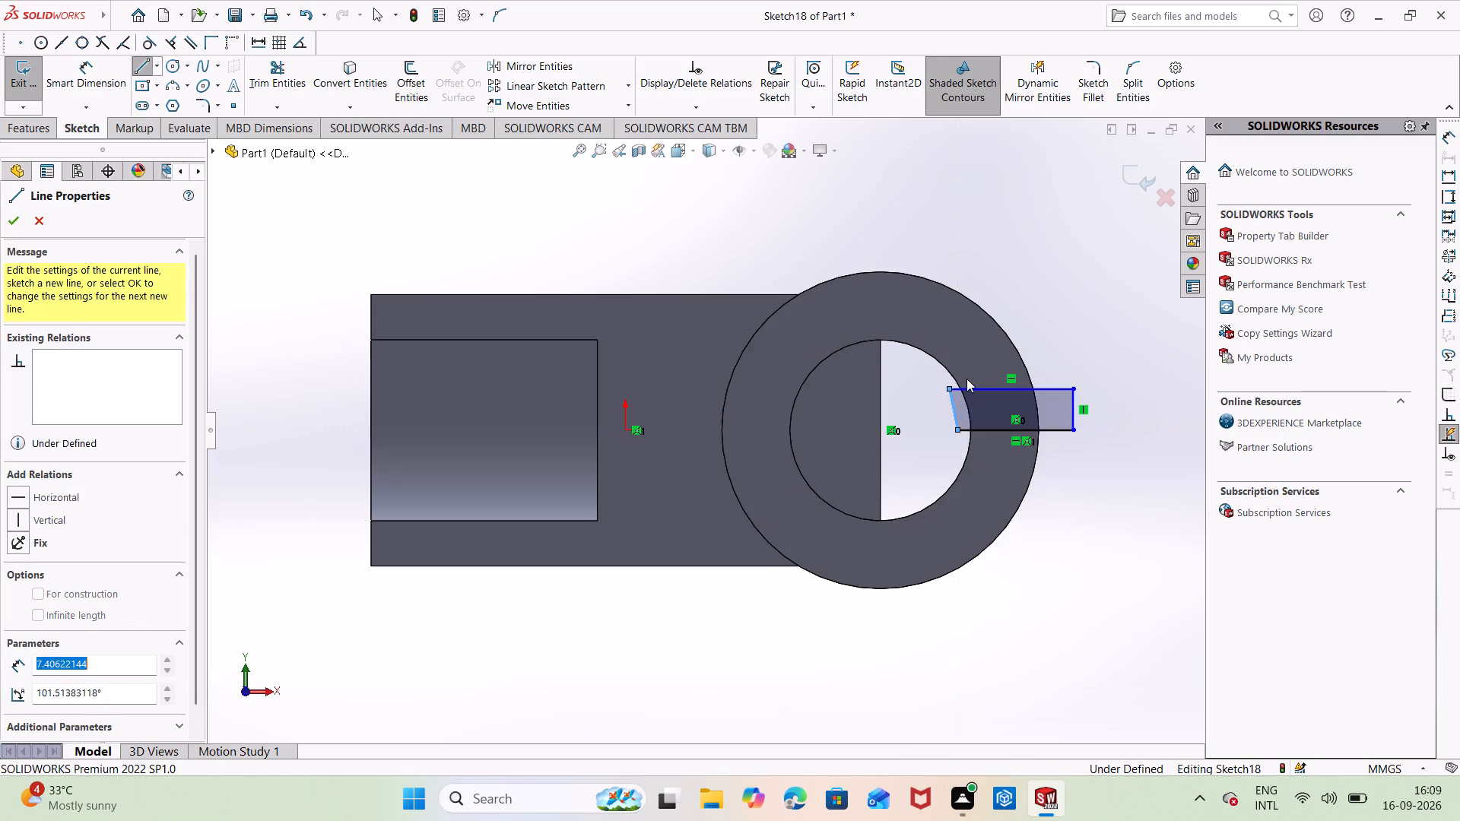
key("Escape")
key("Escape")
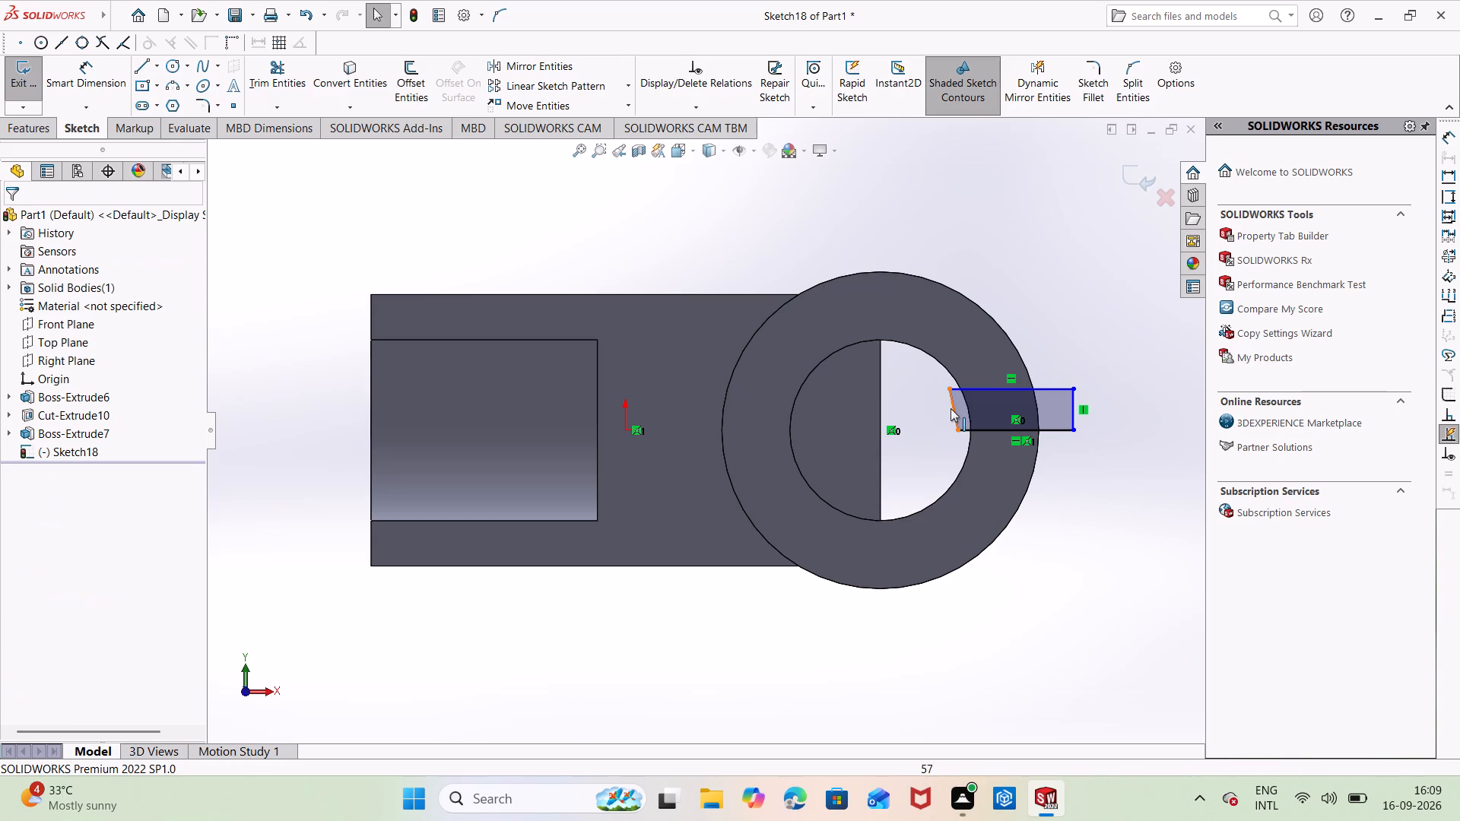
right_click(951, 408)
left_click(979, 369)
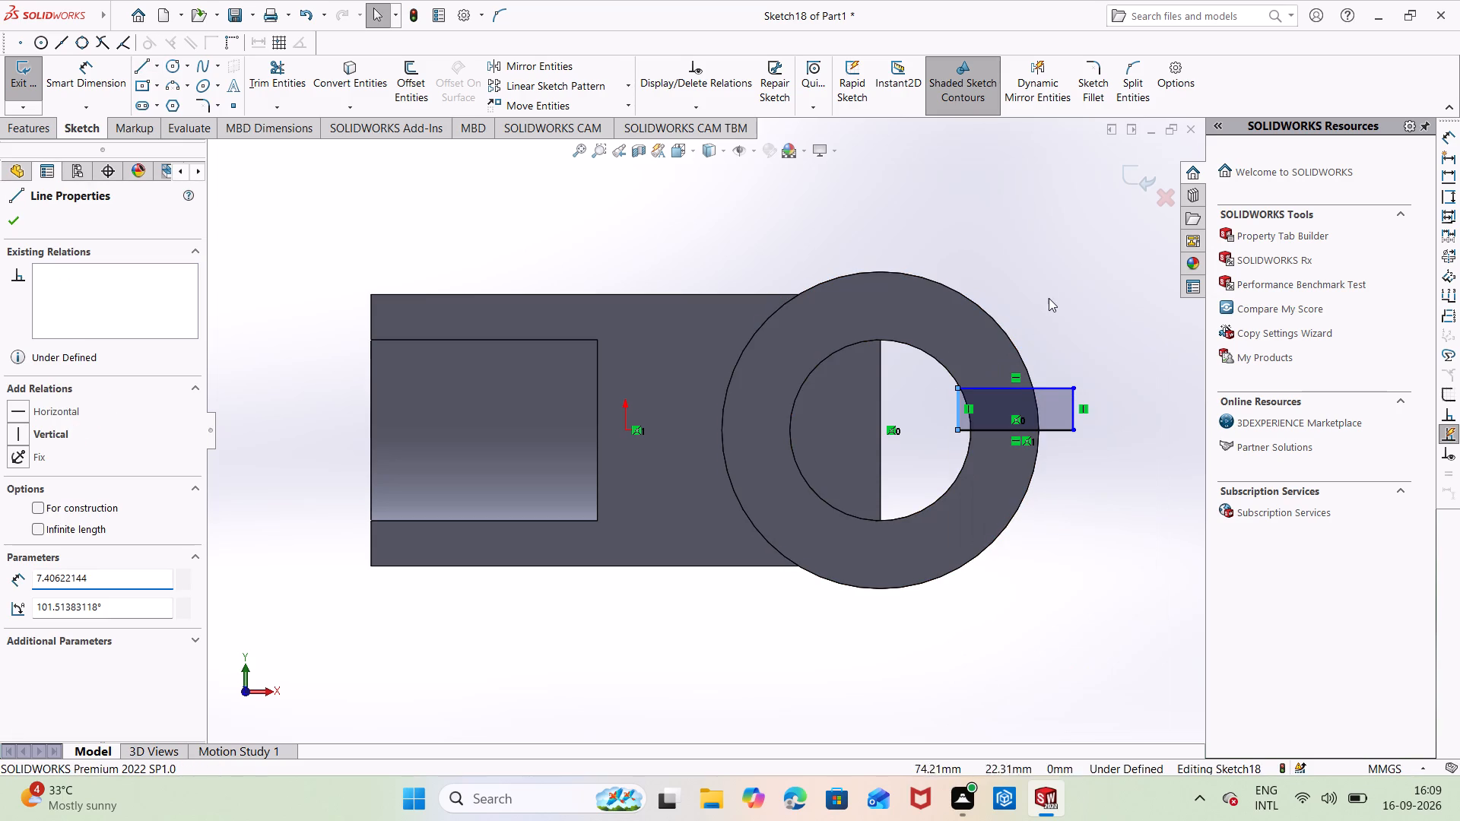
left_click(1055, 287)
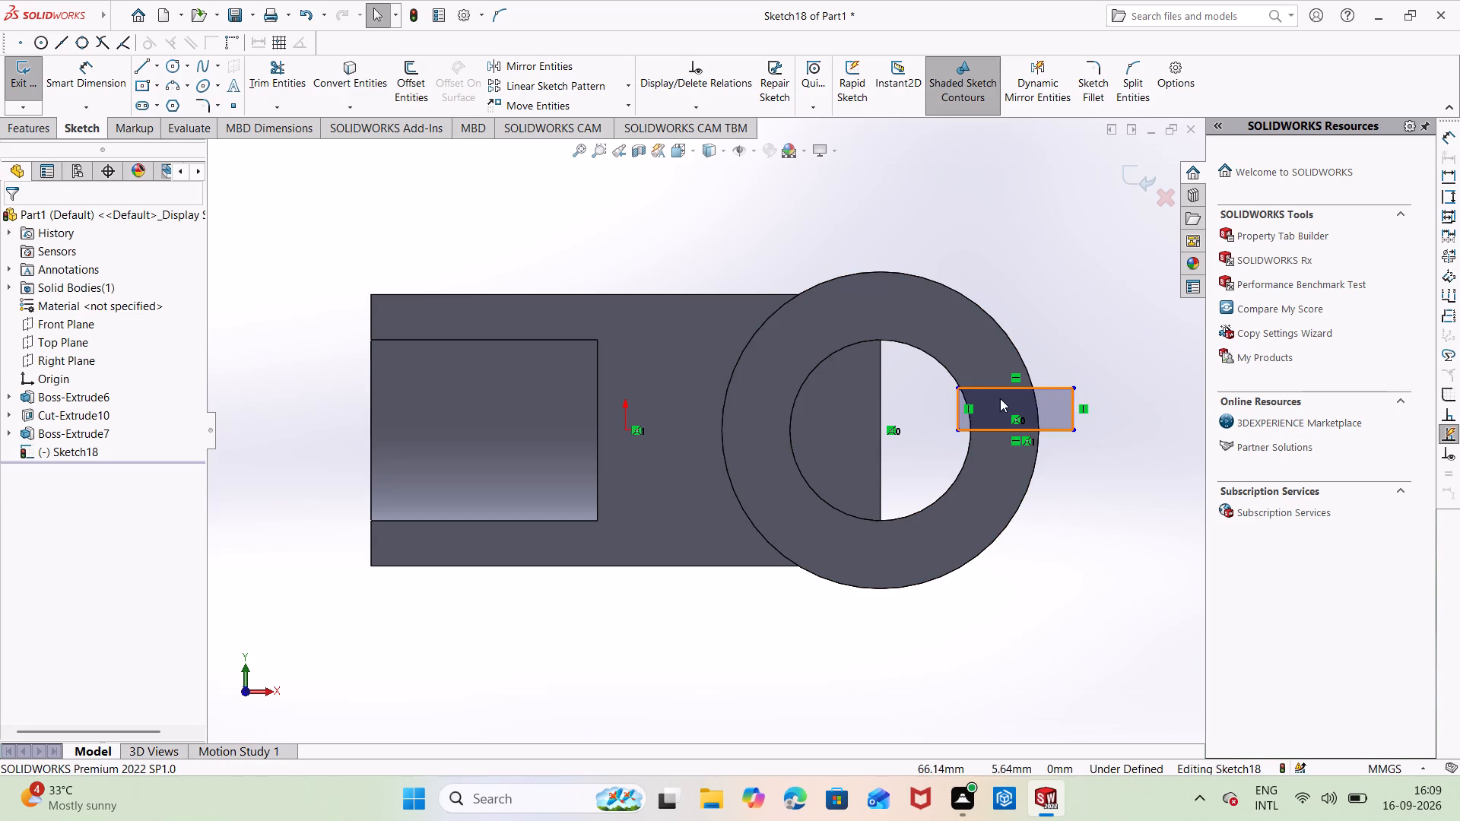
Dimension the rectangle's outer short side to 6 mm.
right_click_drag(1055, 278, 1071, 193)
left_click(1073, 414)
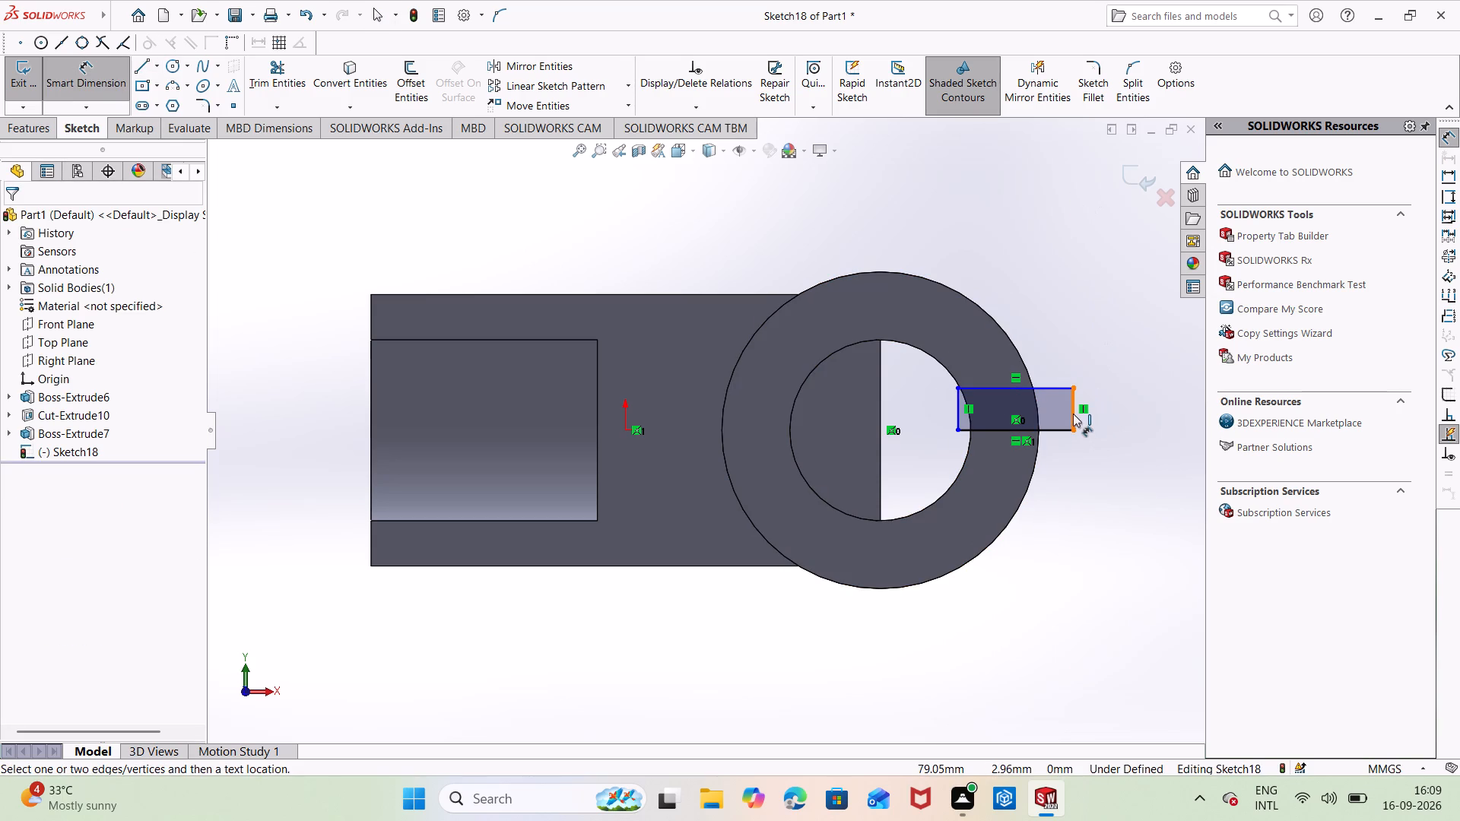
left_click(1093, 410)
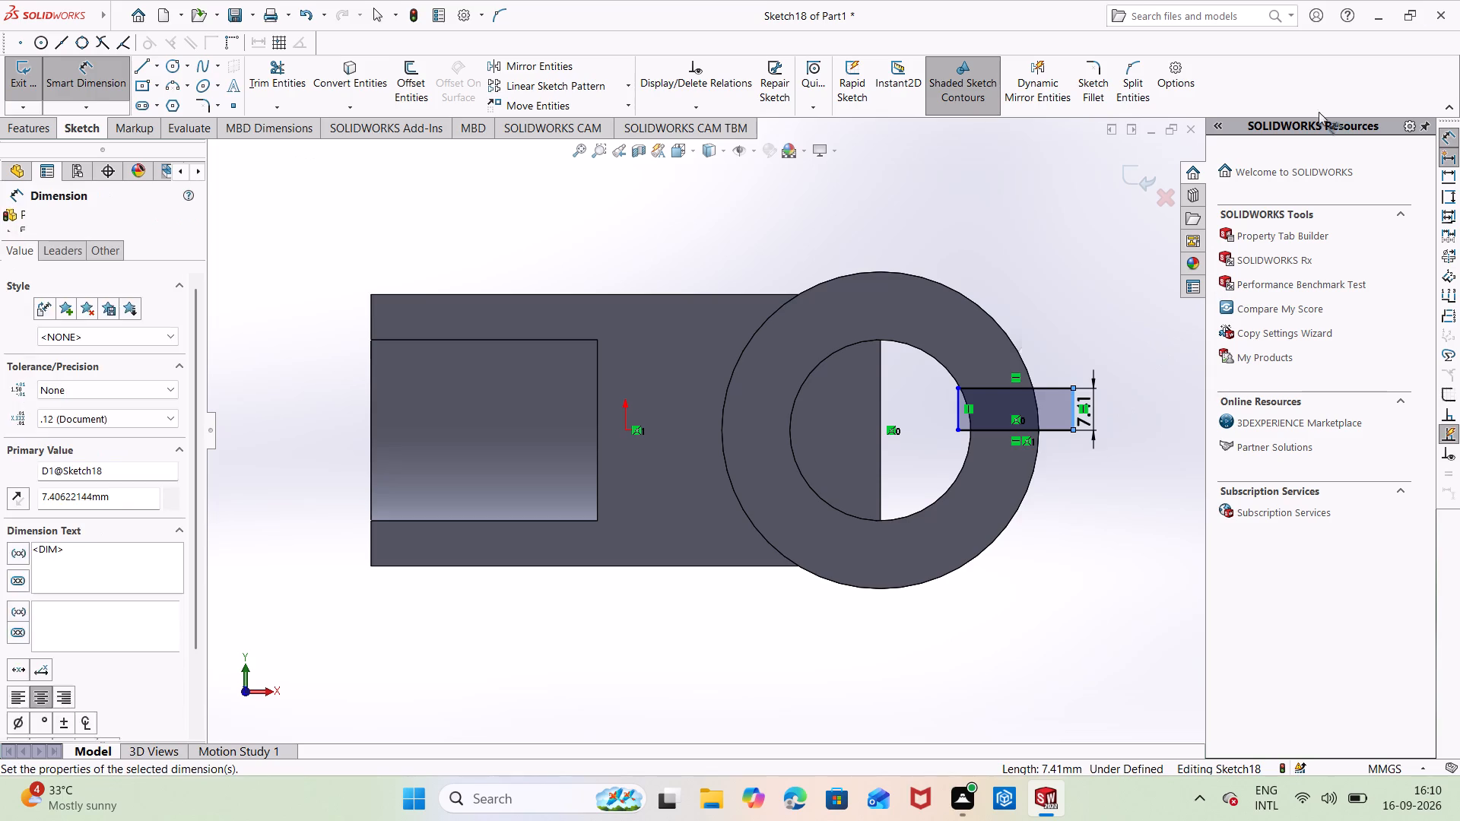
key("BackSpace")
key("6")
key("Return")
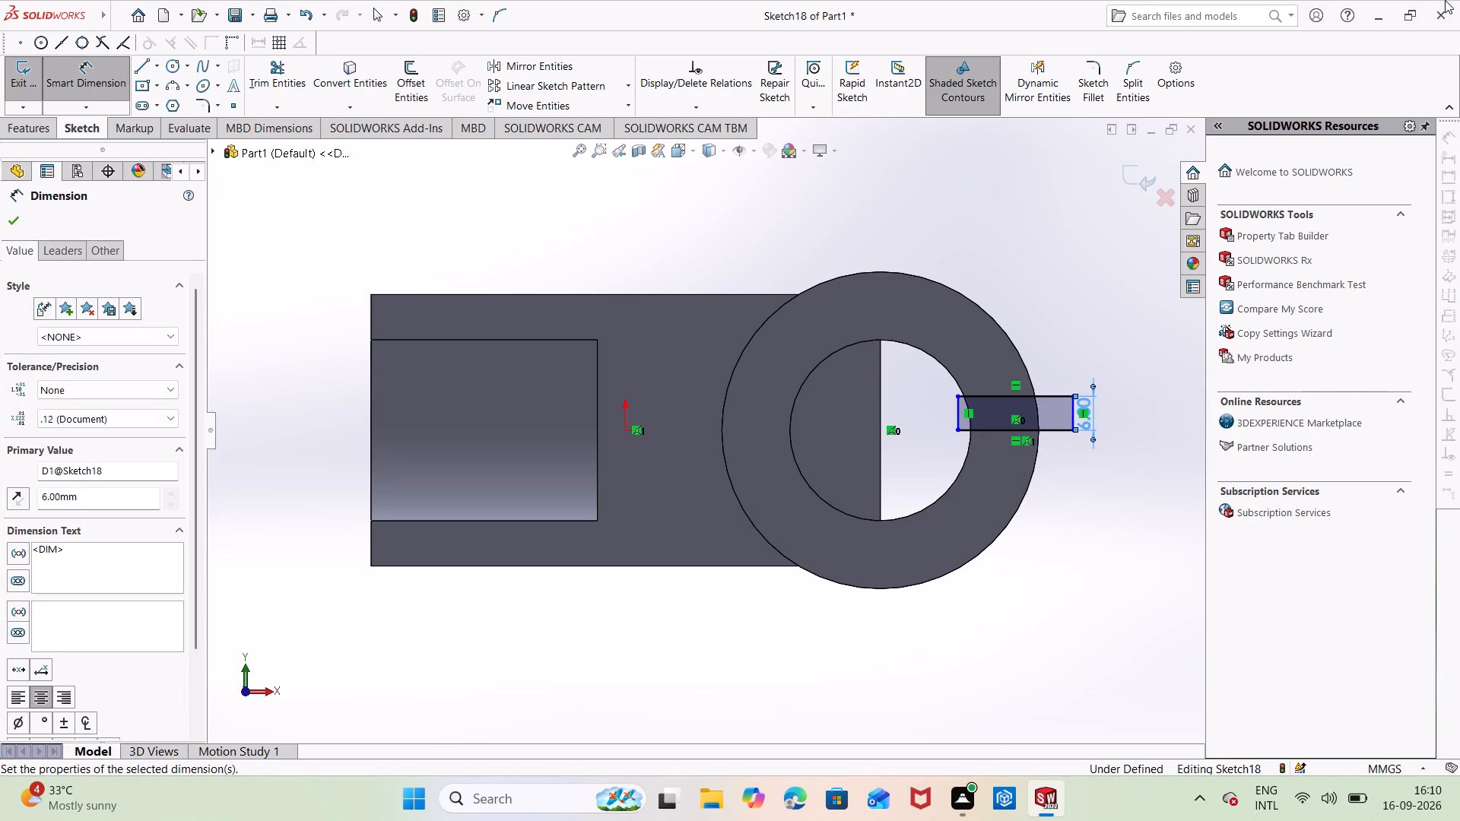
left_click(1049, 296)
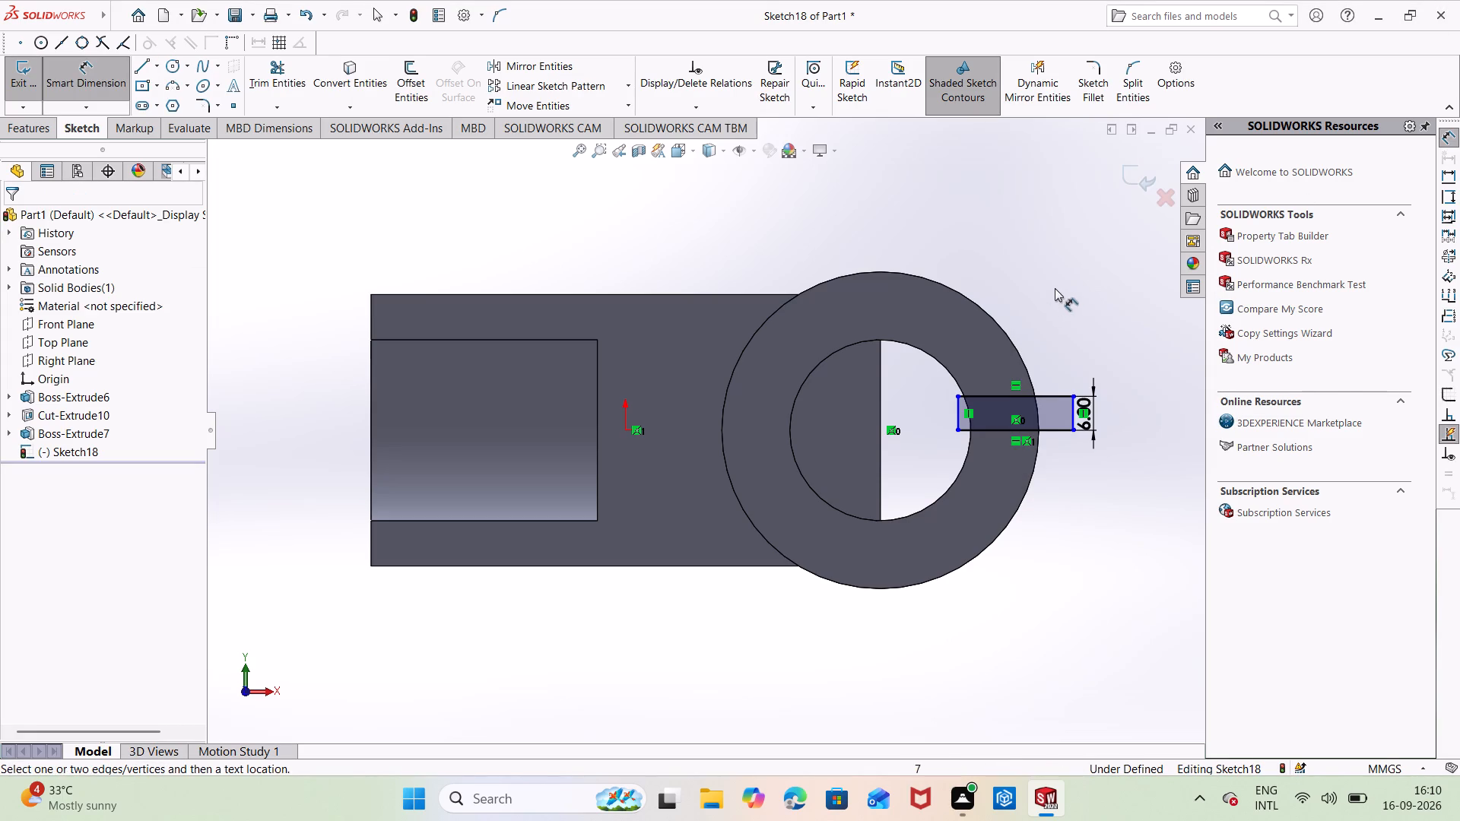
left_click(1055, 288)
Dimension the rectangle's long side parallel to the centreline, accepting its length as drawn.
left_click(956, 407)
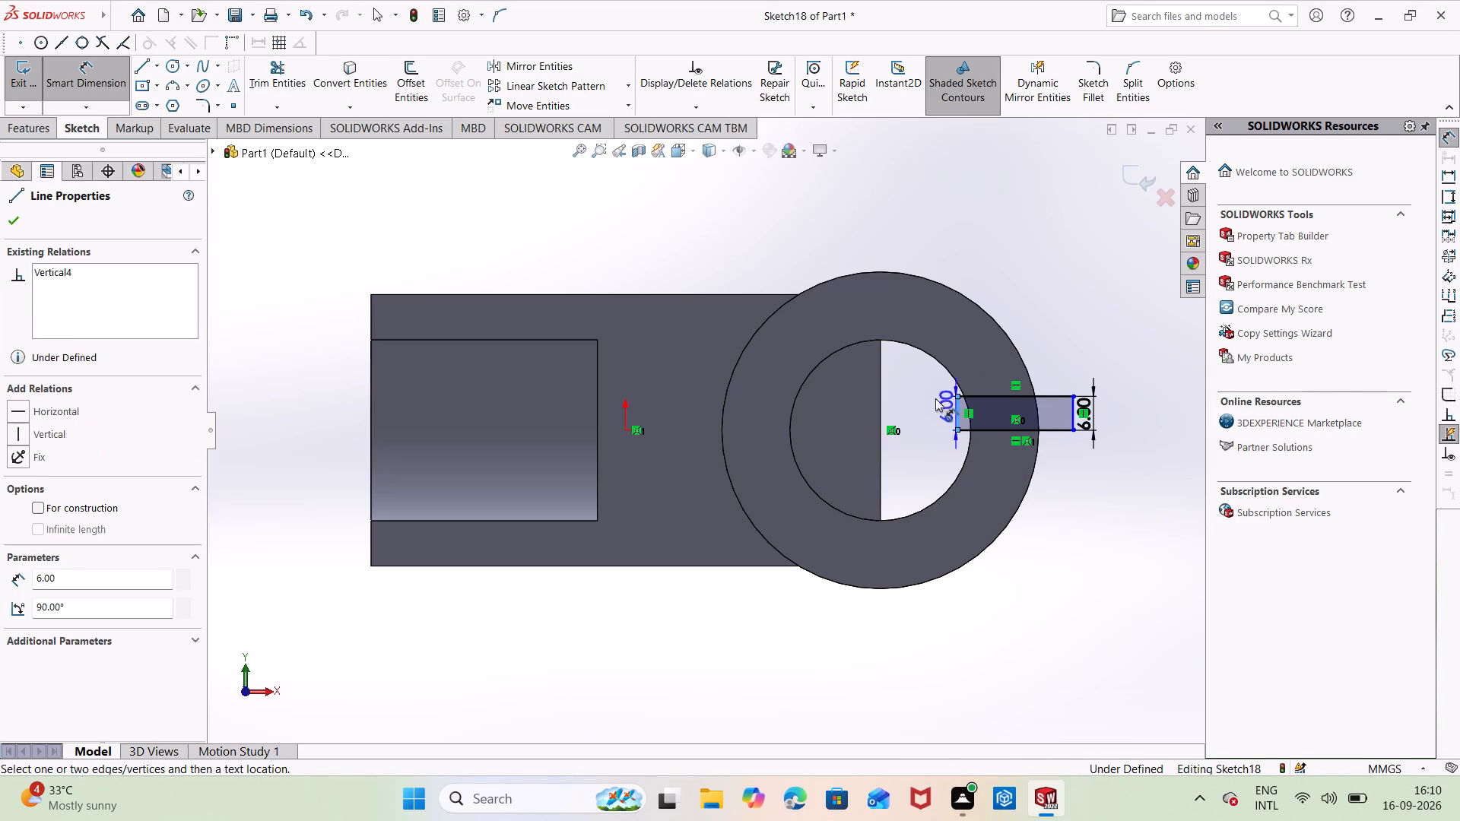
key("Escape")
left_click(982, 398)
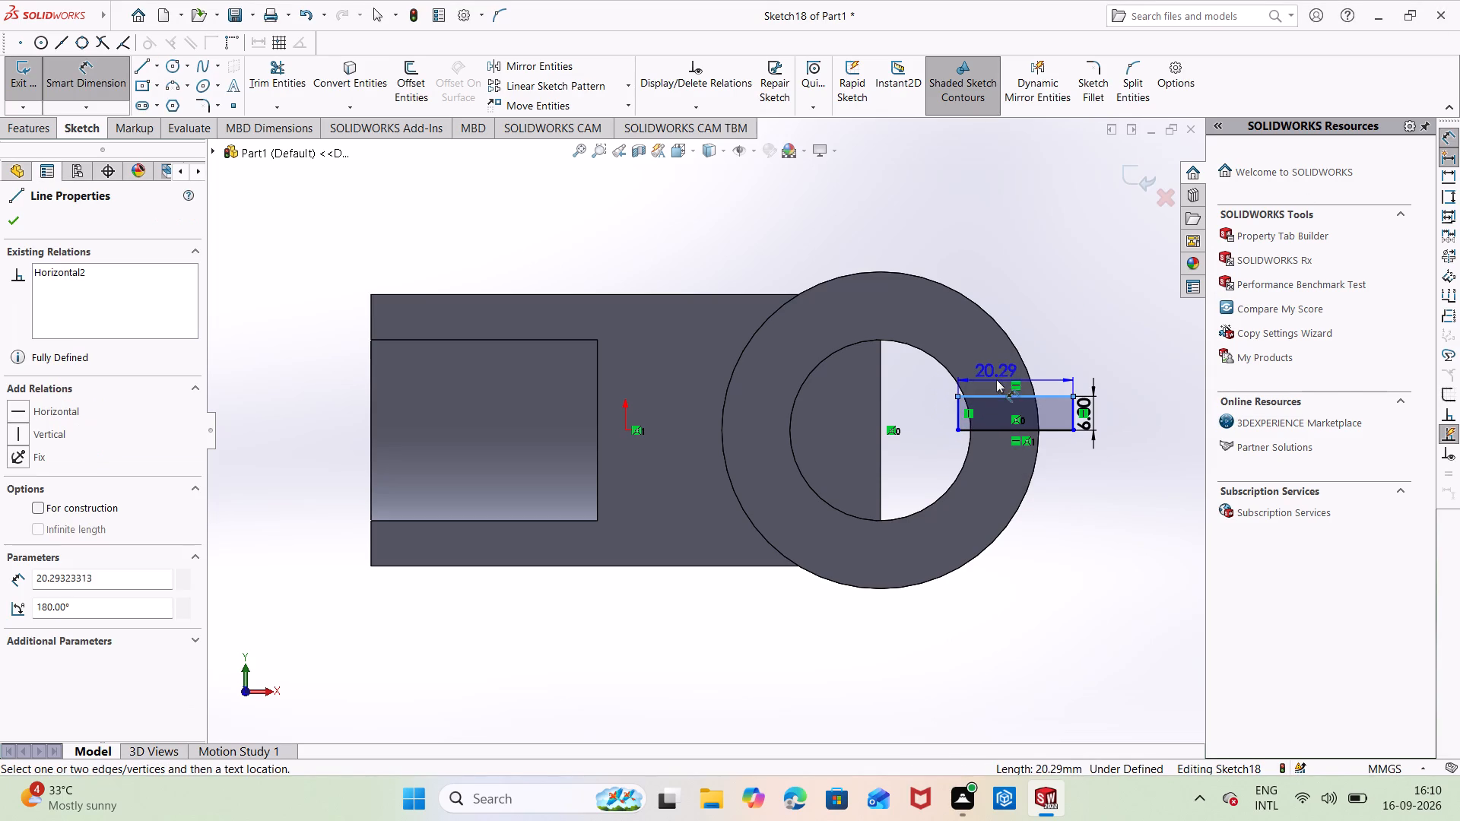
left_click(998, 369)
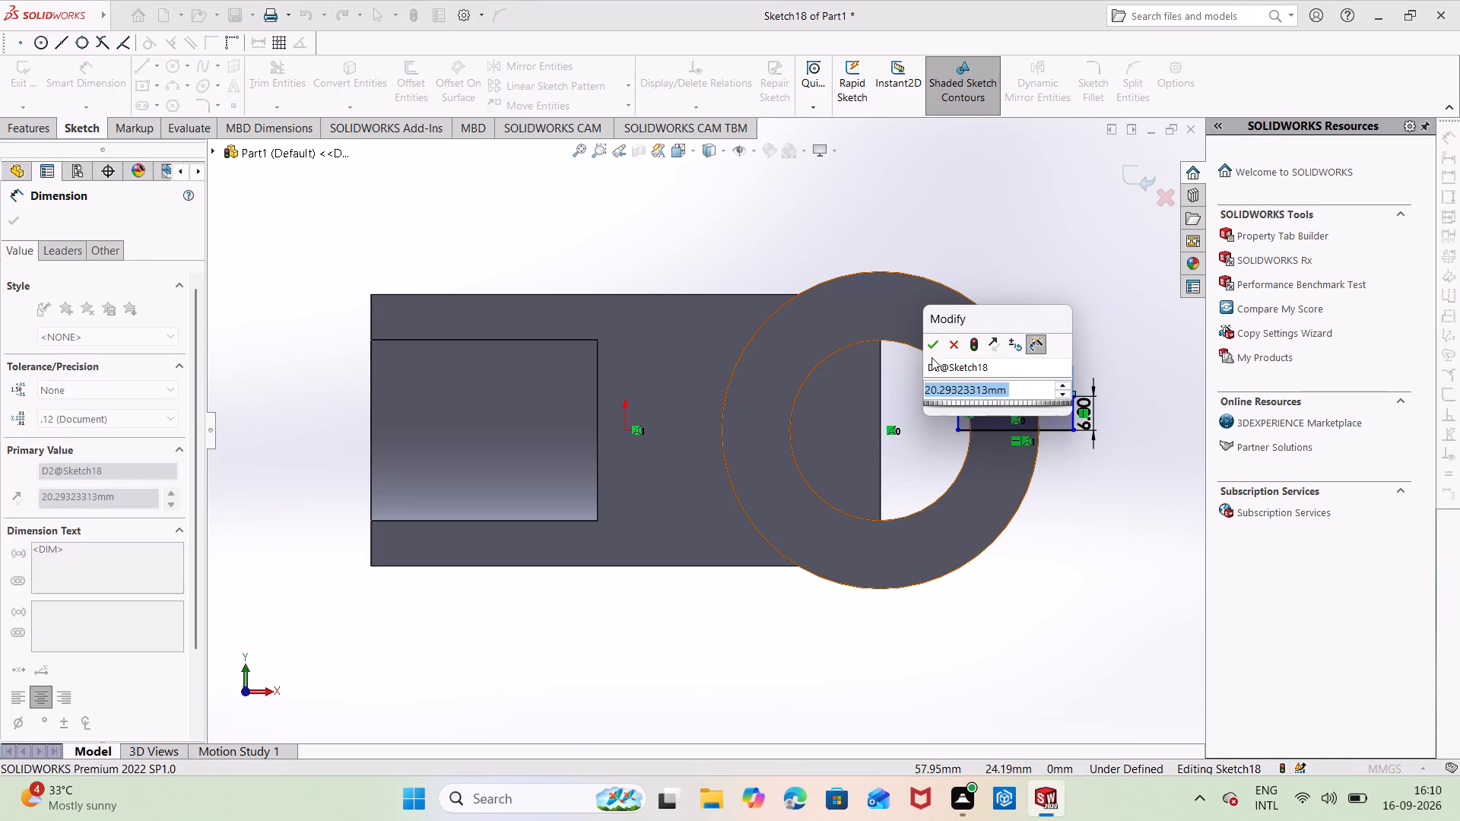
left_click(935, 349)
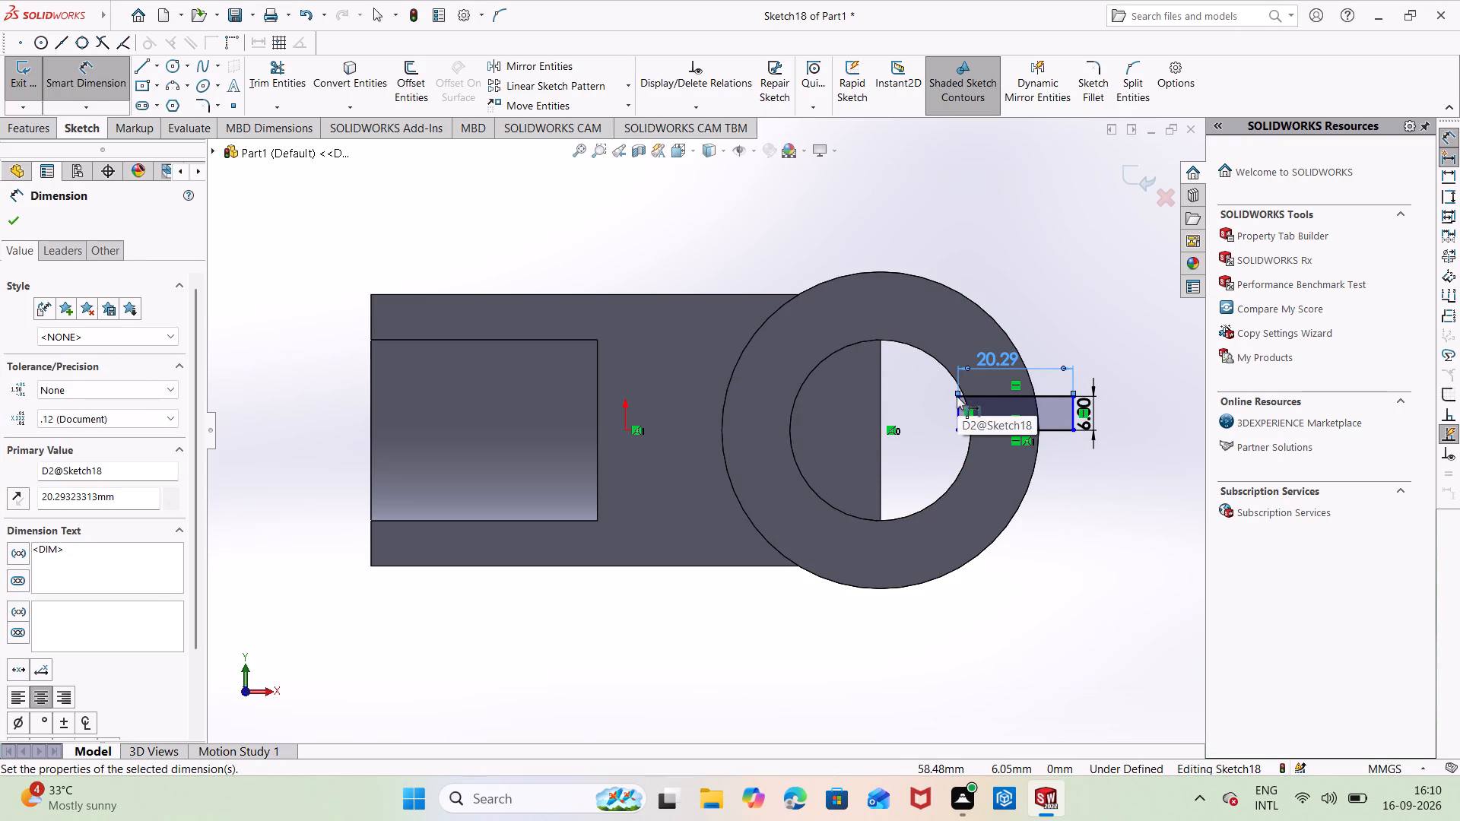
key("Escape")
scroll(961, 390, "up", 3)
scroll(961, 390, "down", 5)
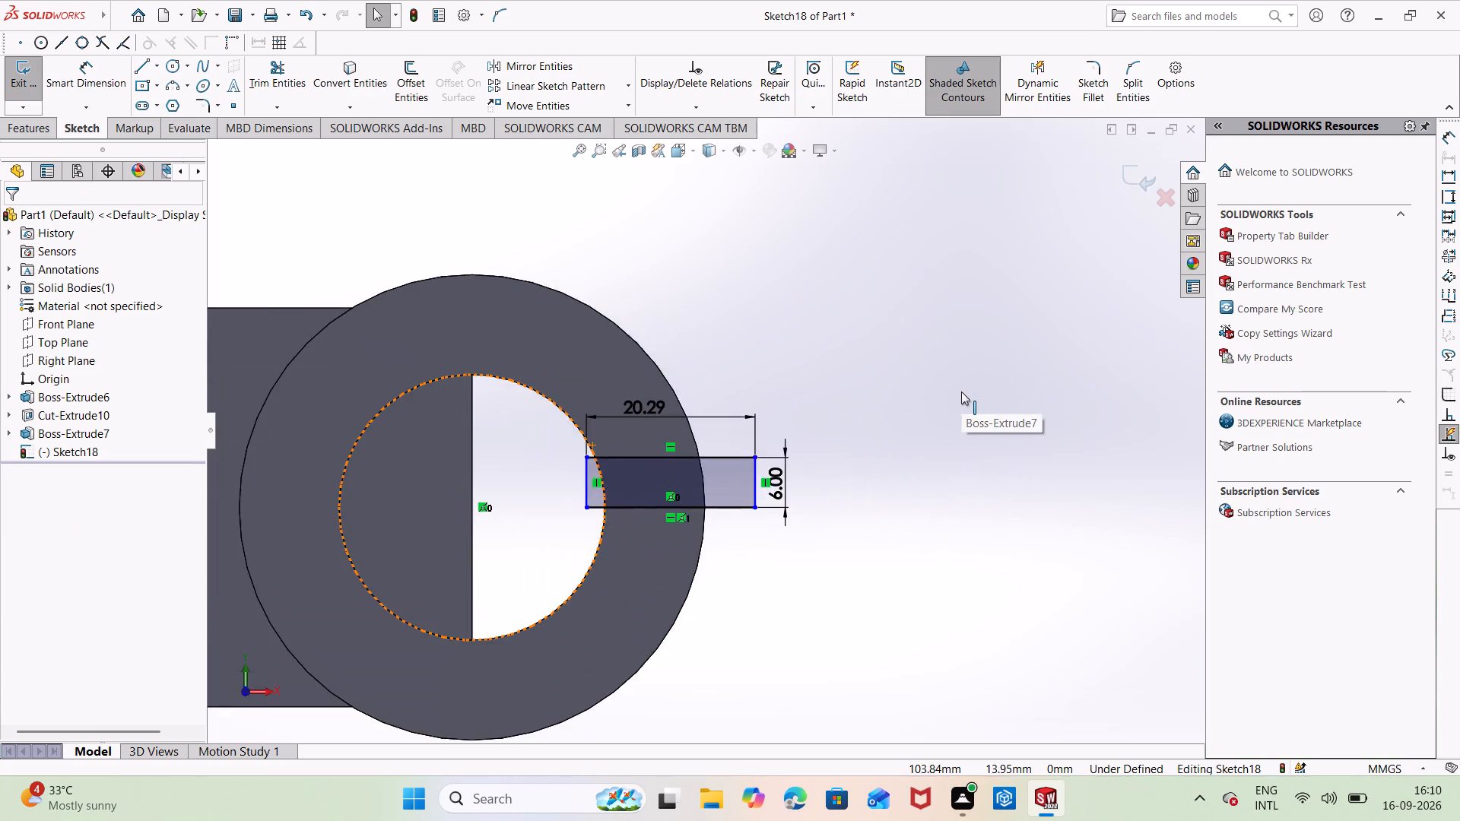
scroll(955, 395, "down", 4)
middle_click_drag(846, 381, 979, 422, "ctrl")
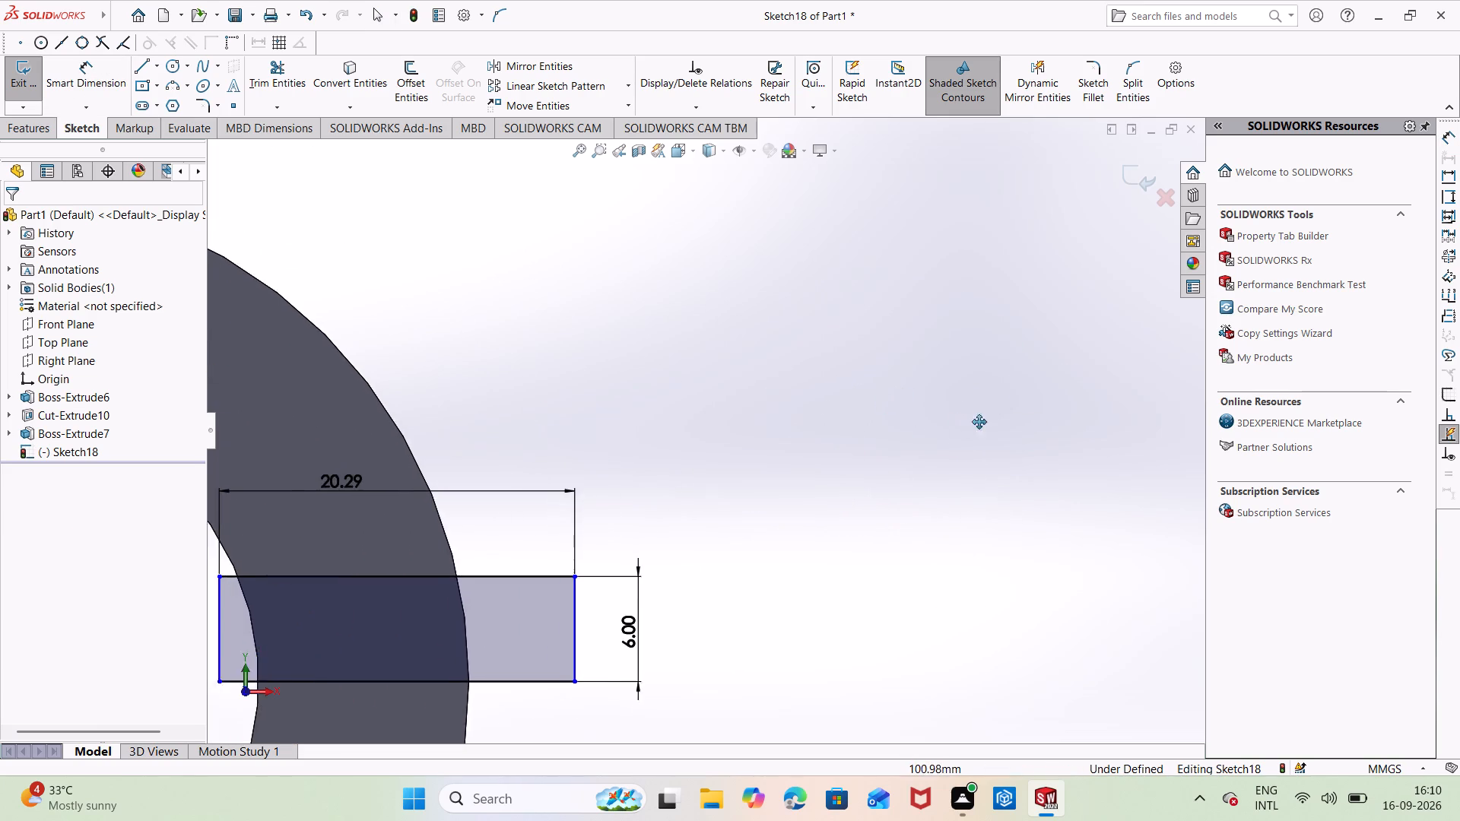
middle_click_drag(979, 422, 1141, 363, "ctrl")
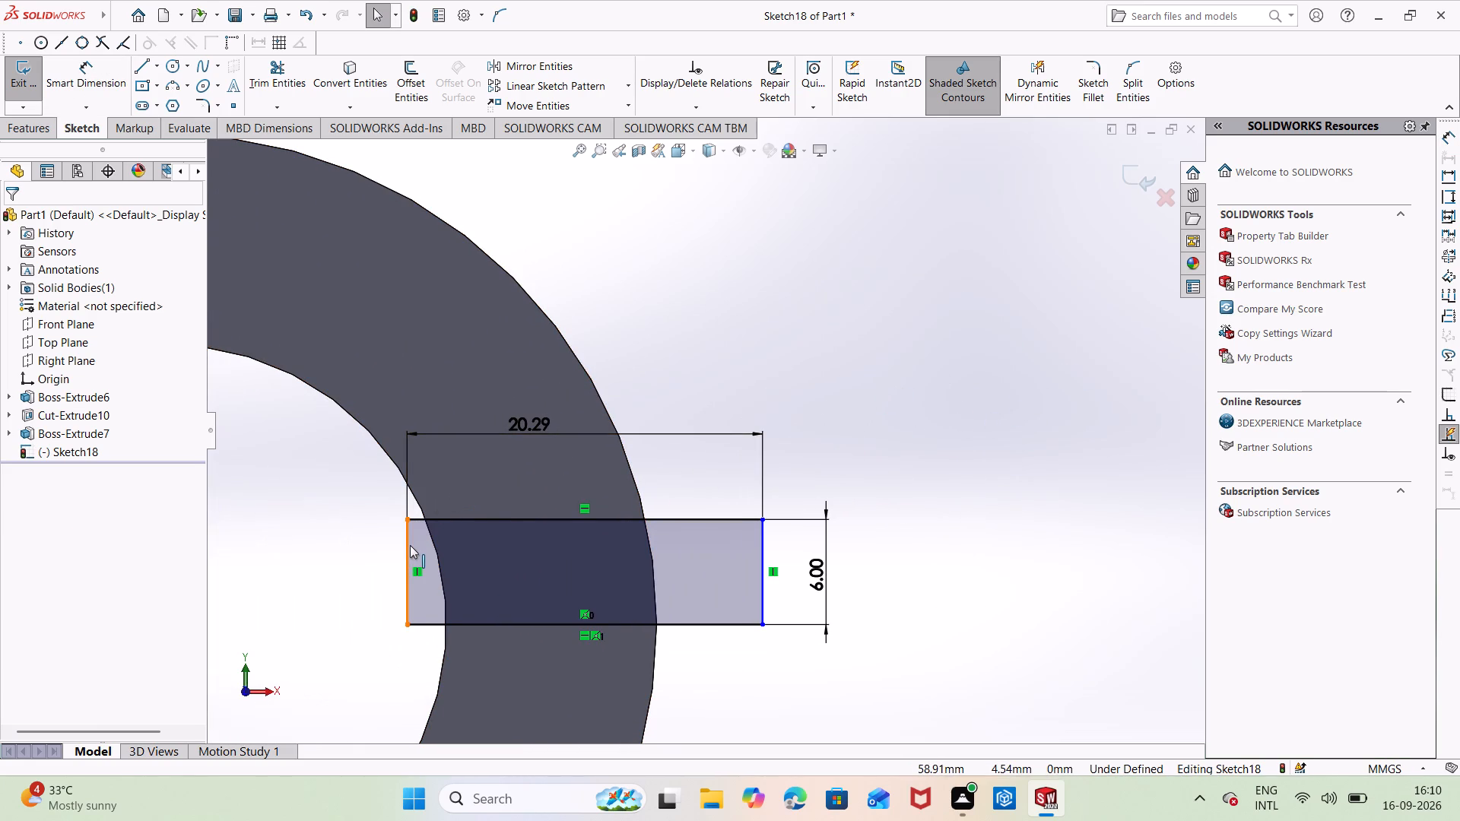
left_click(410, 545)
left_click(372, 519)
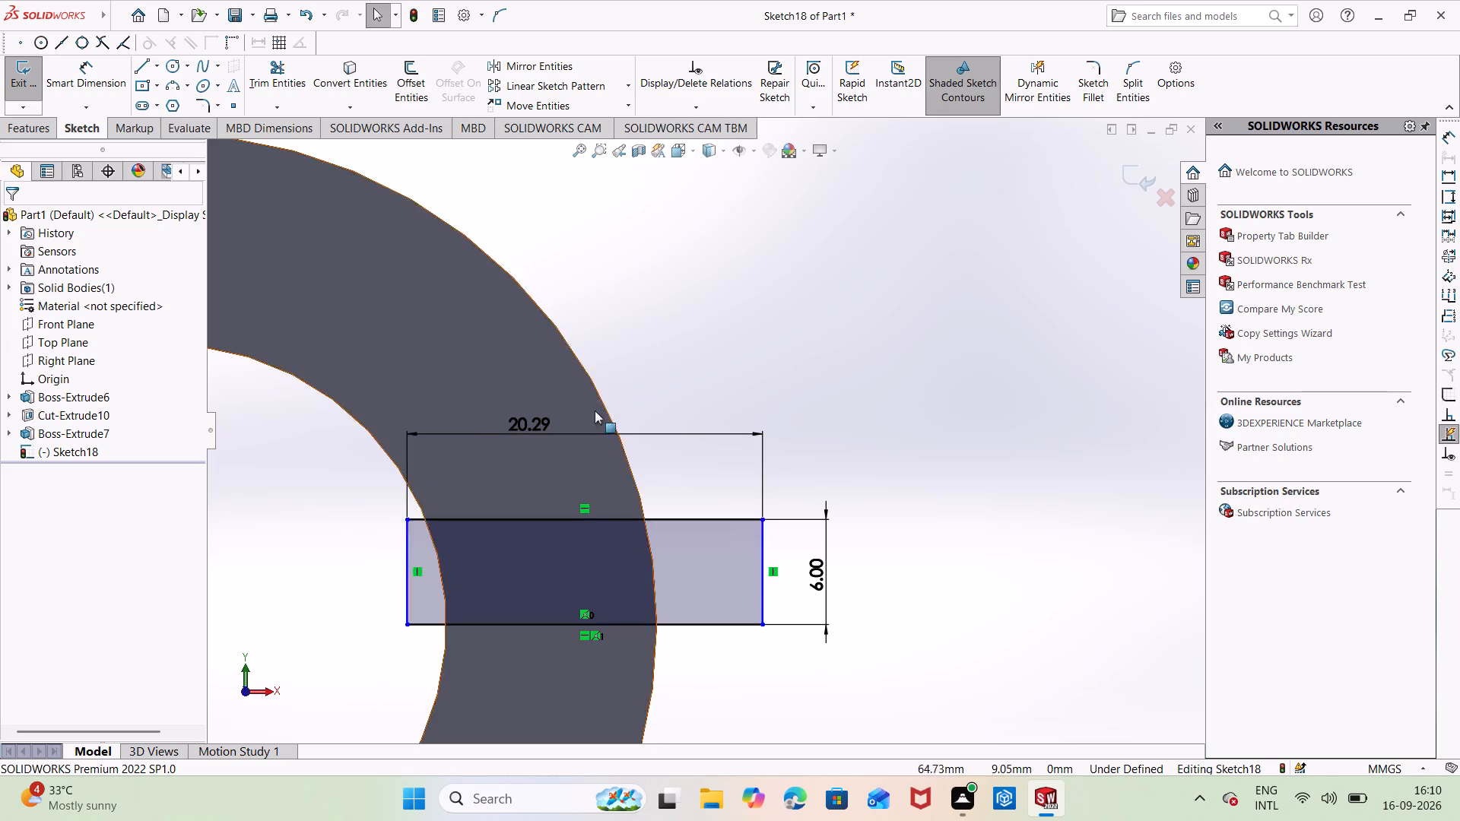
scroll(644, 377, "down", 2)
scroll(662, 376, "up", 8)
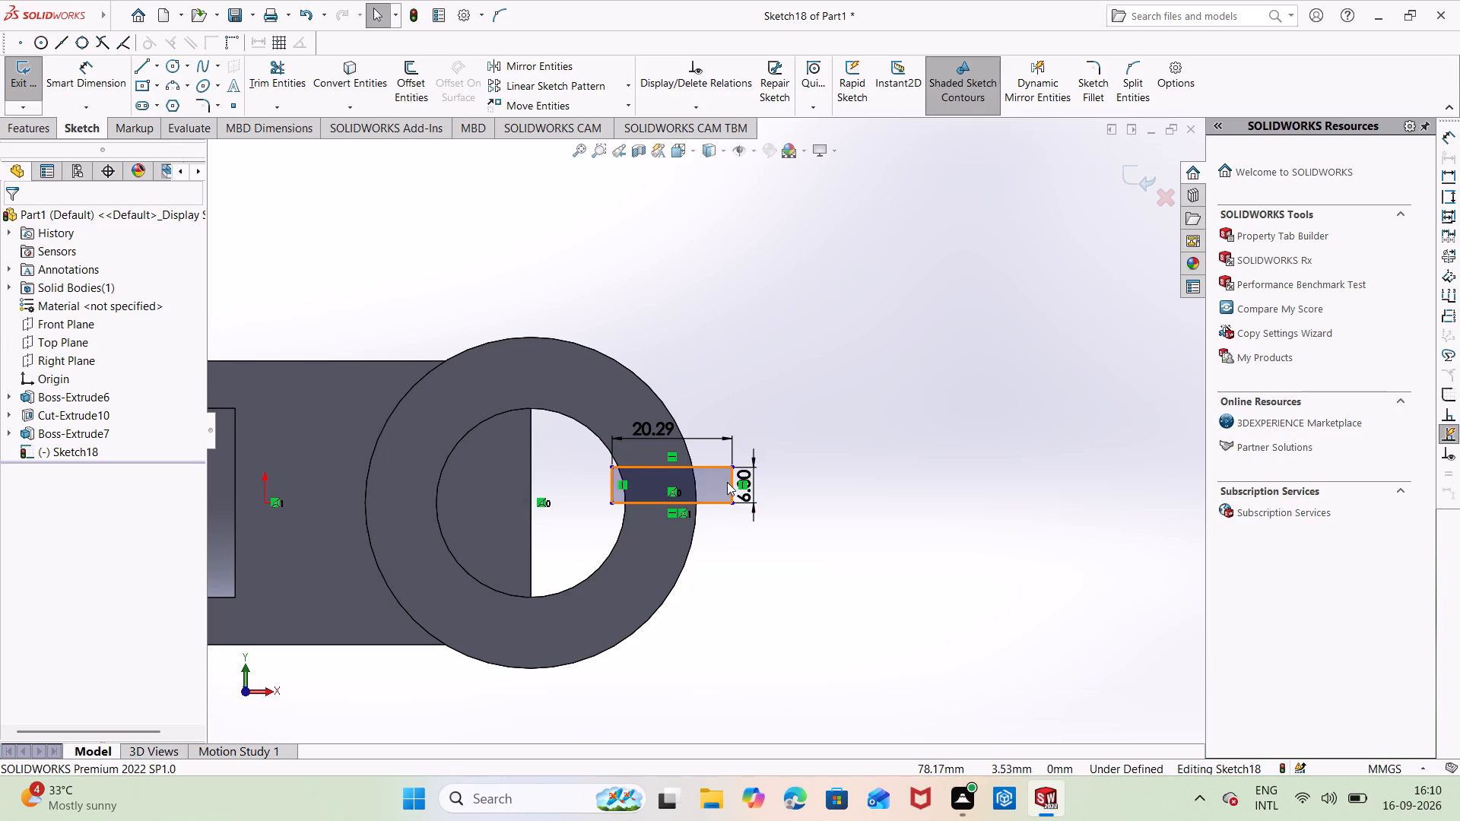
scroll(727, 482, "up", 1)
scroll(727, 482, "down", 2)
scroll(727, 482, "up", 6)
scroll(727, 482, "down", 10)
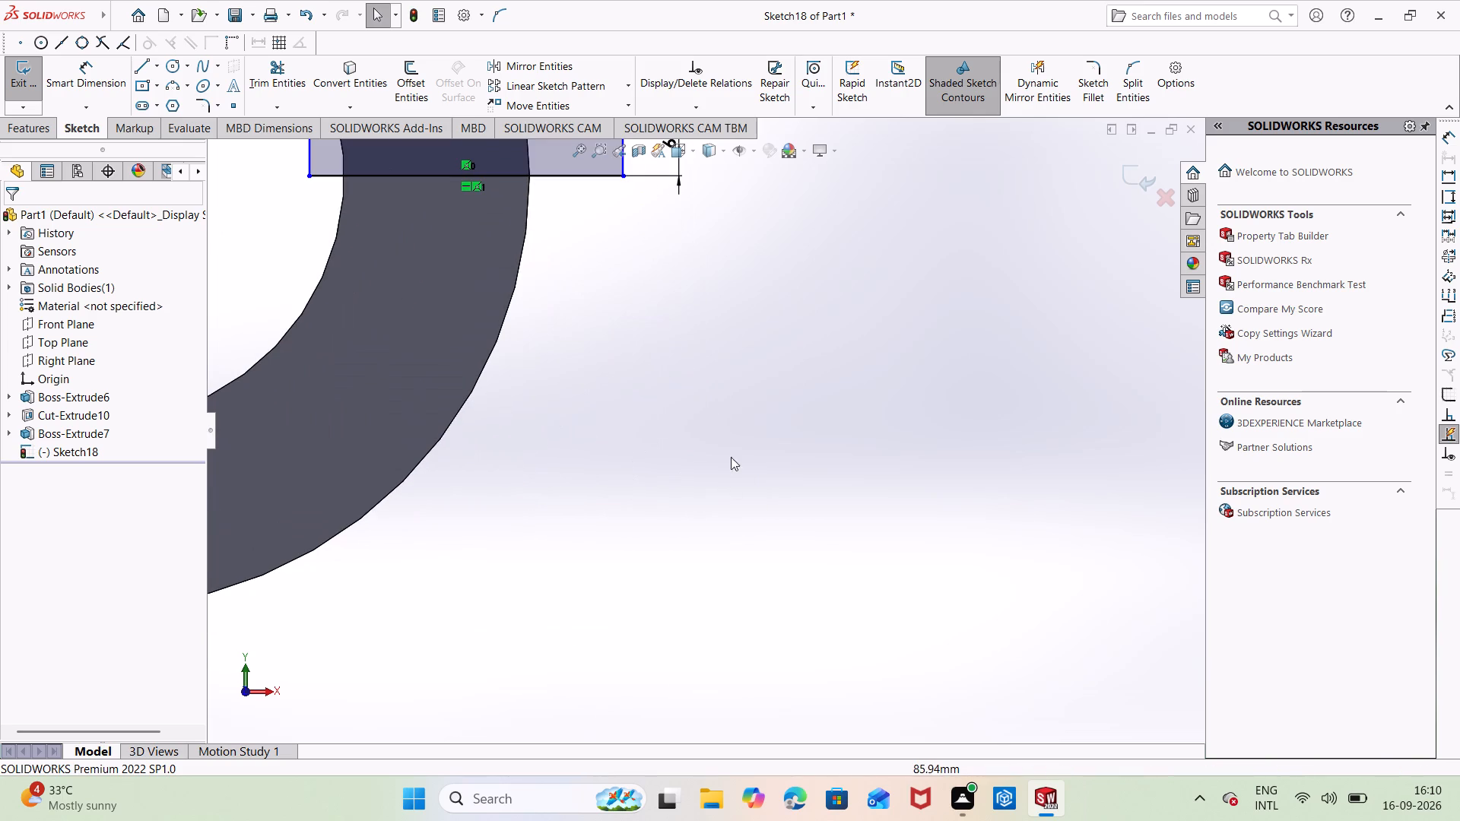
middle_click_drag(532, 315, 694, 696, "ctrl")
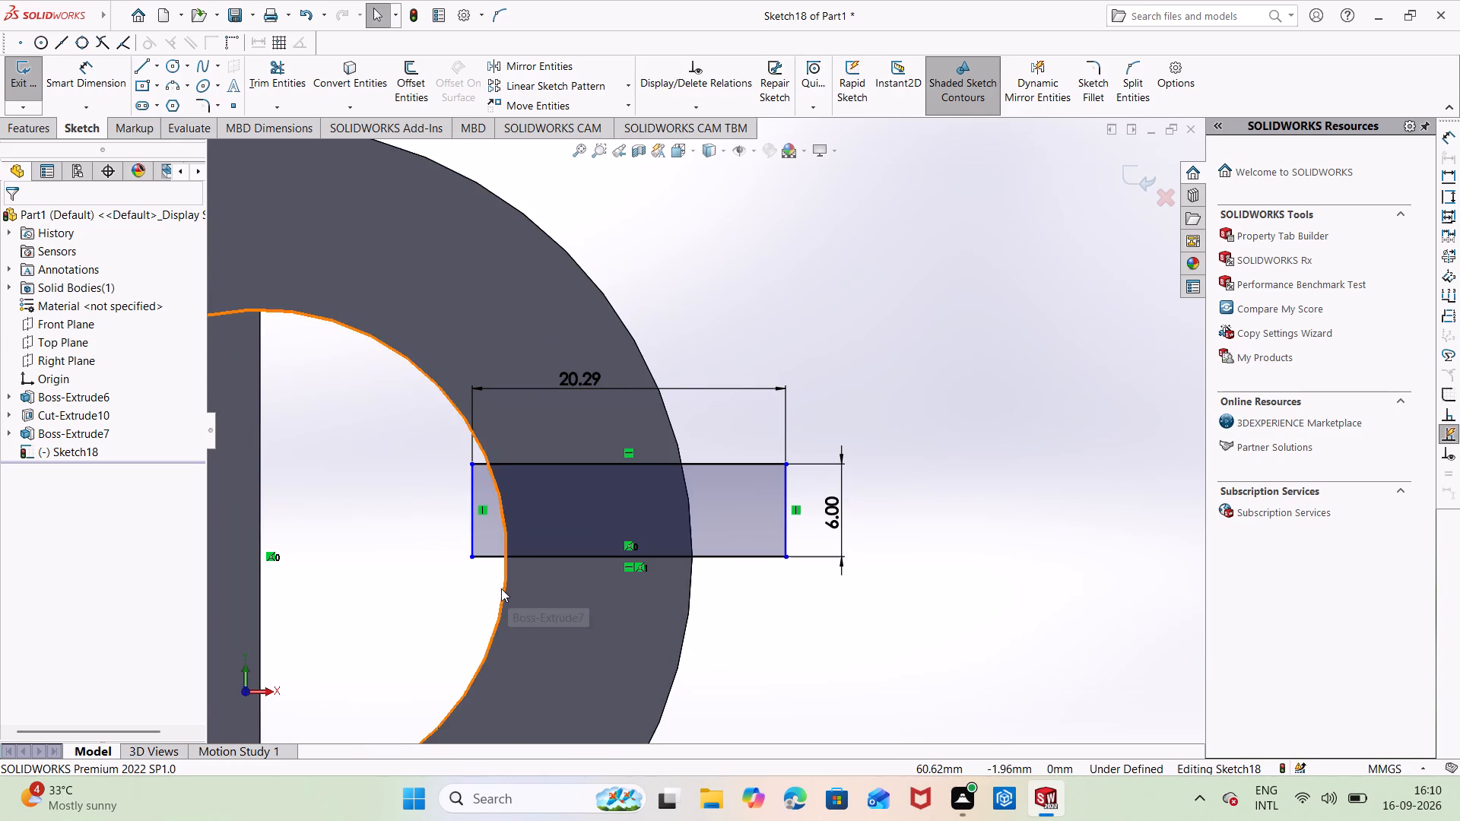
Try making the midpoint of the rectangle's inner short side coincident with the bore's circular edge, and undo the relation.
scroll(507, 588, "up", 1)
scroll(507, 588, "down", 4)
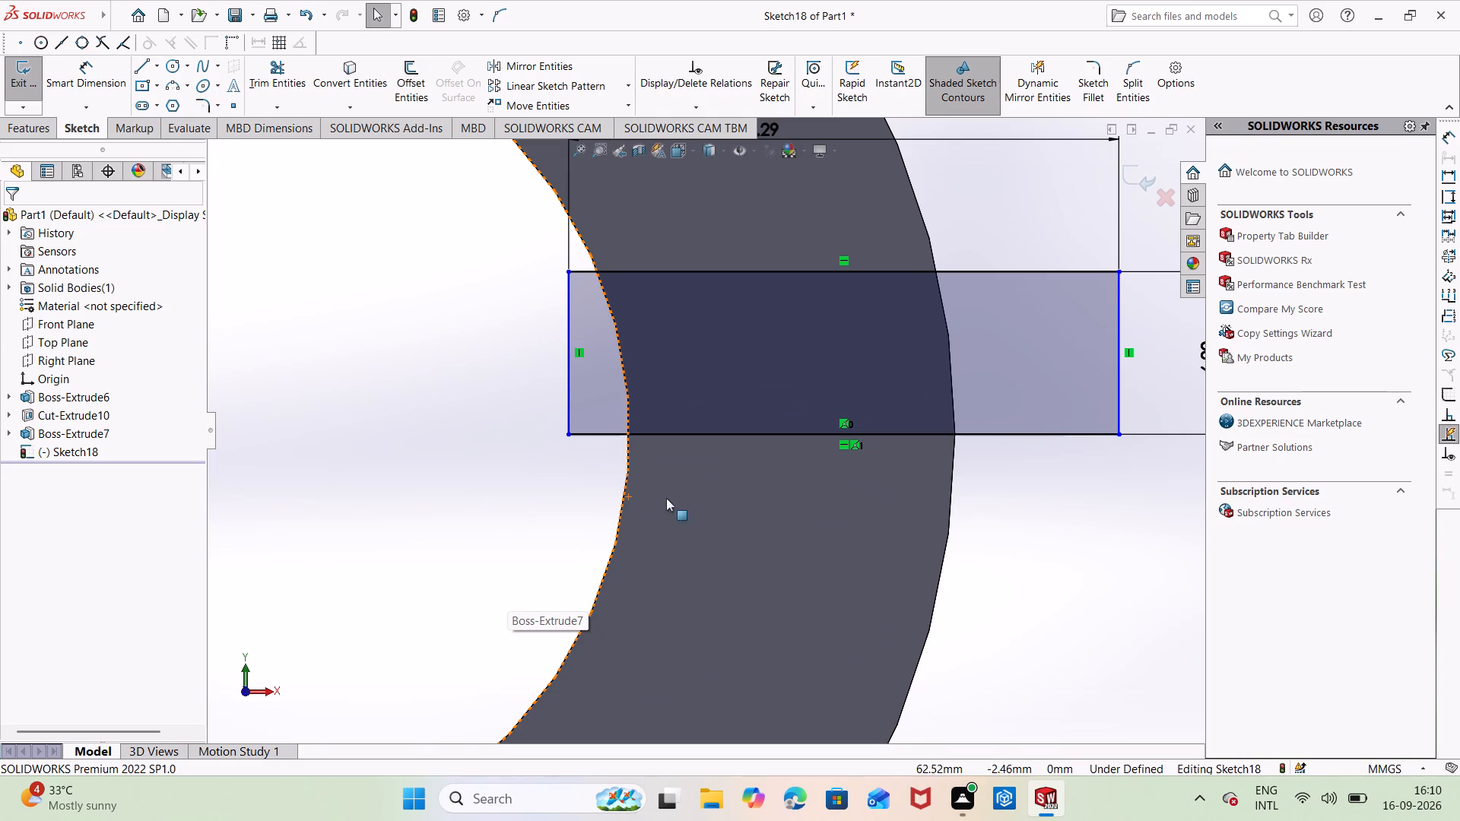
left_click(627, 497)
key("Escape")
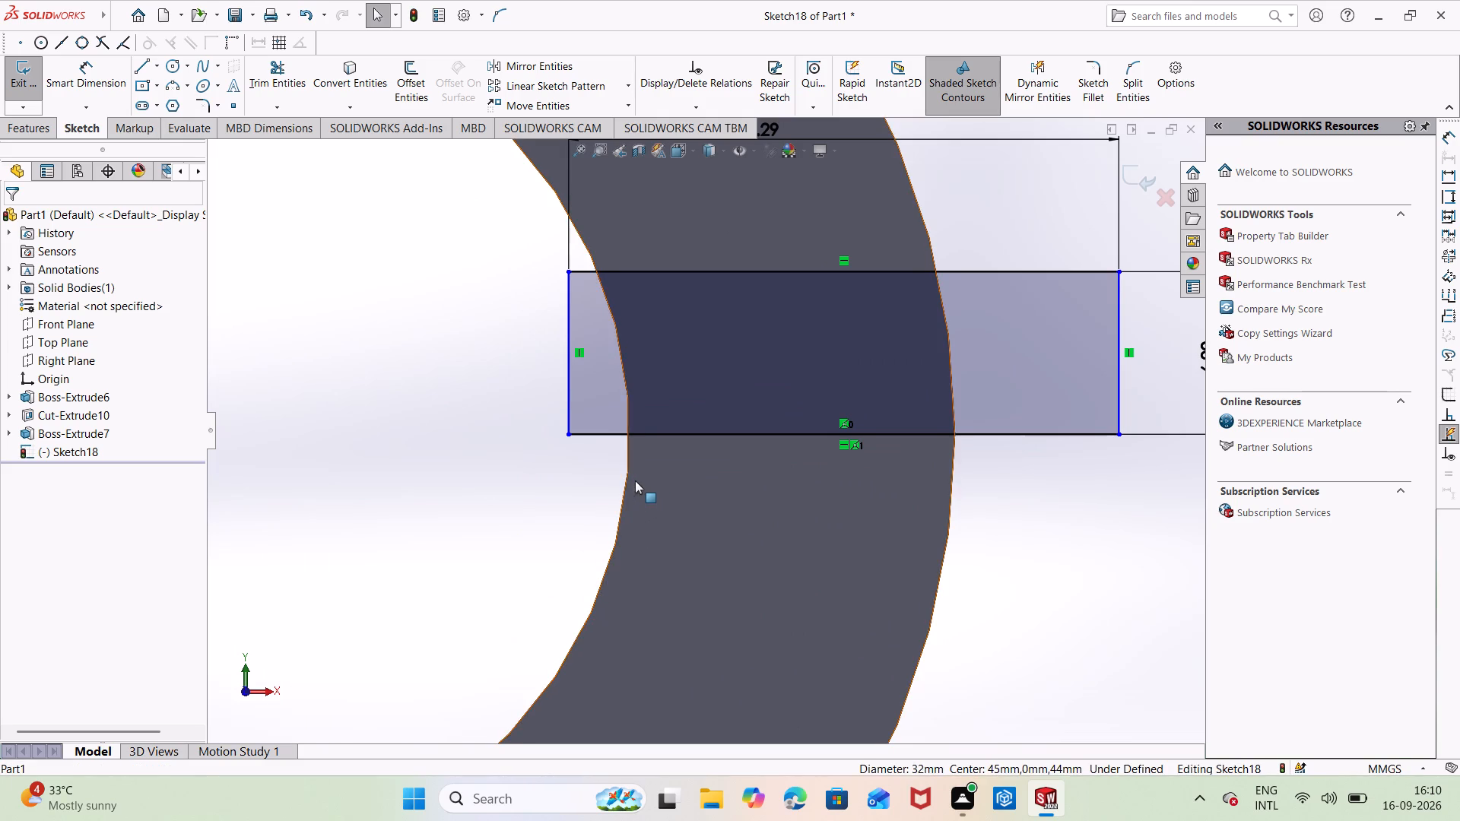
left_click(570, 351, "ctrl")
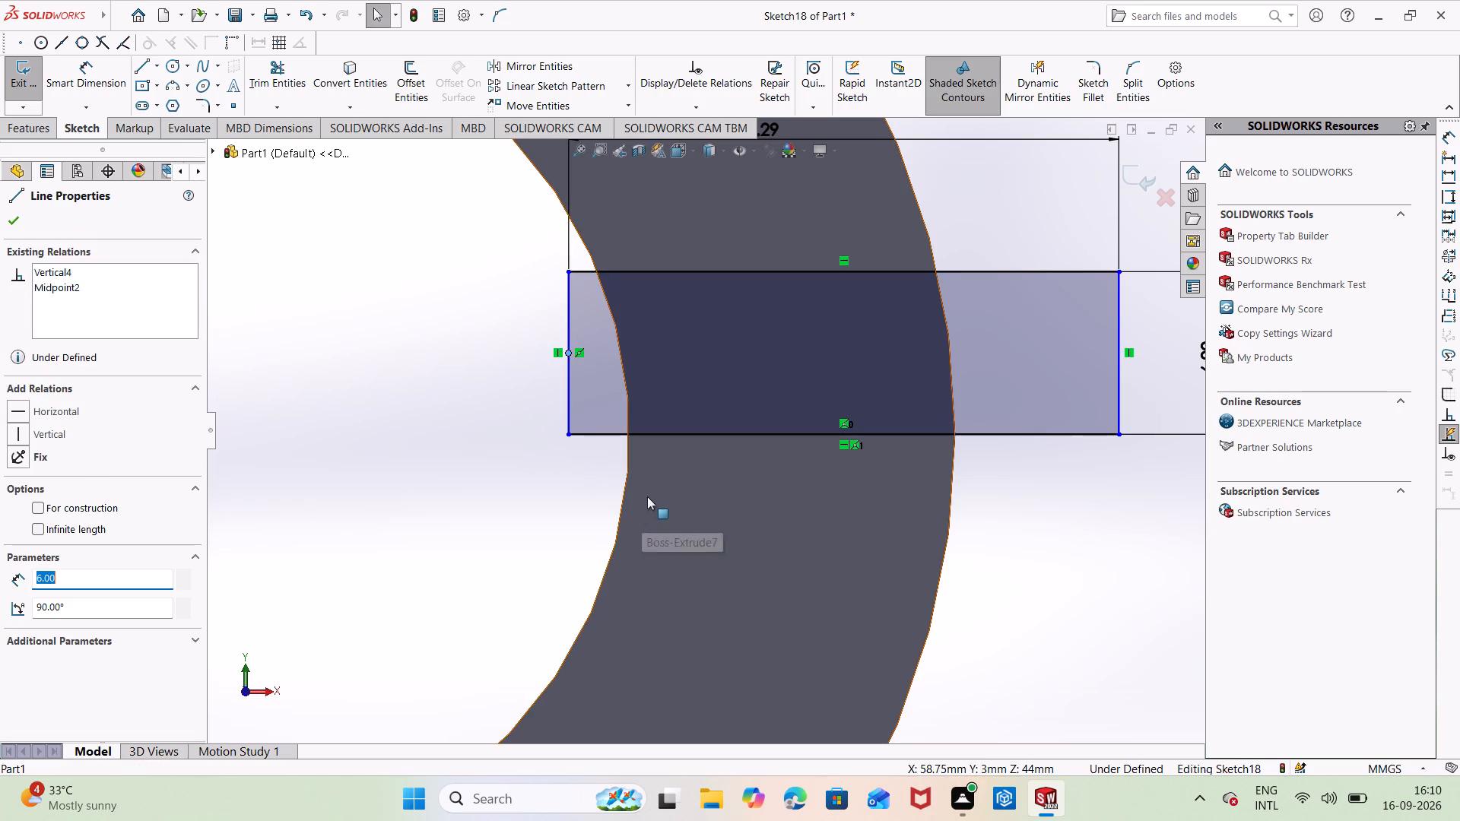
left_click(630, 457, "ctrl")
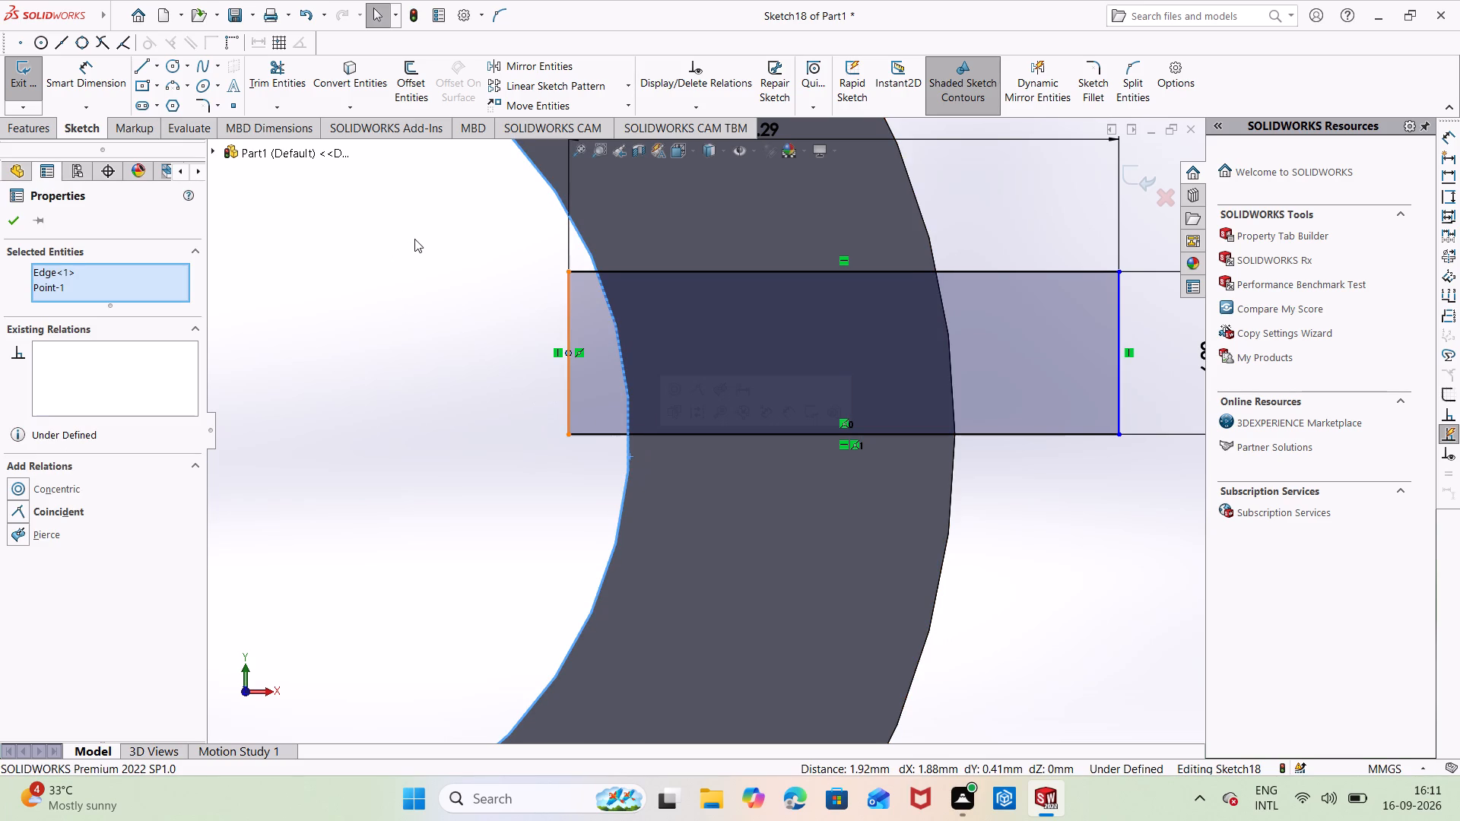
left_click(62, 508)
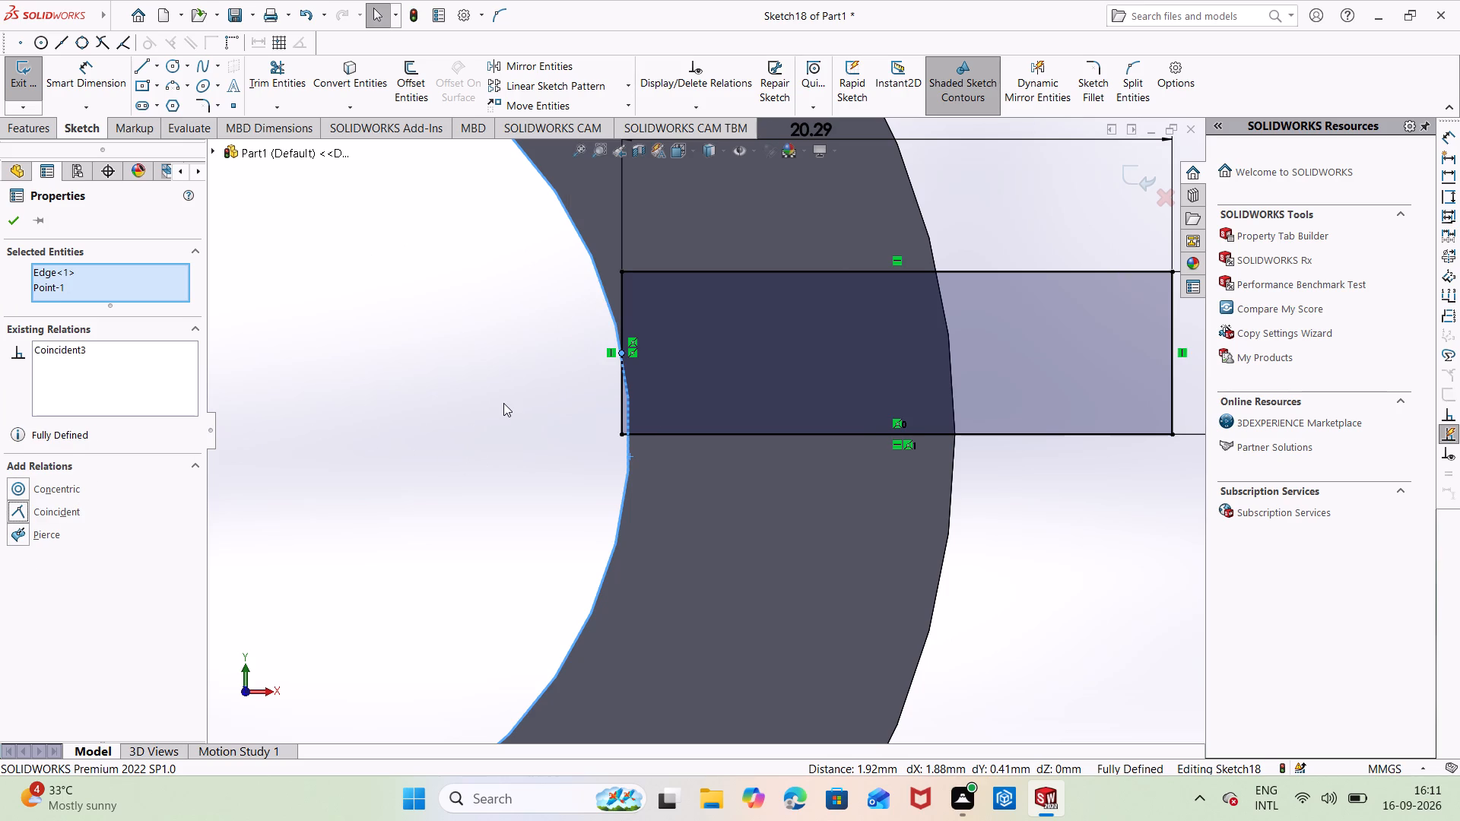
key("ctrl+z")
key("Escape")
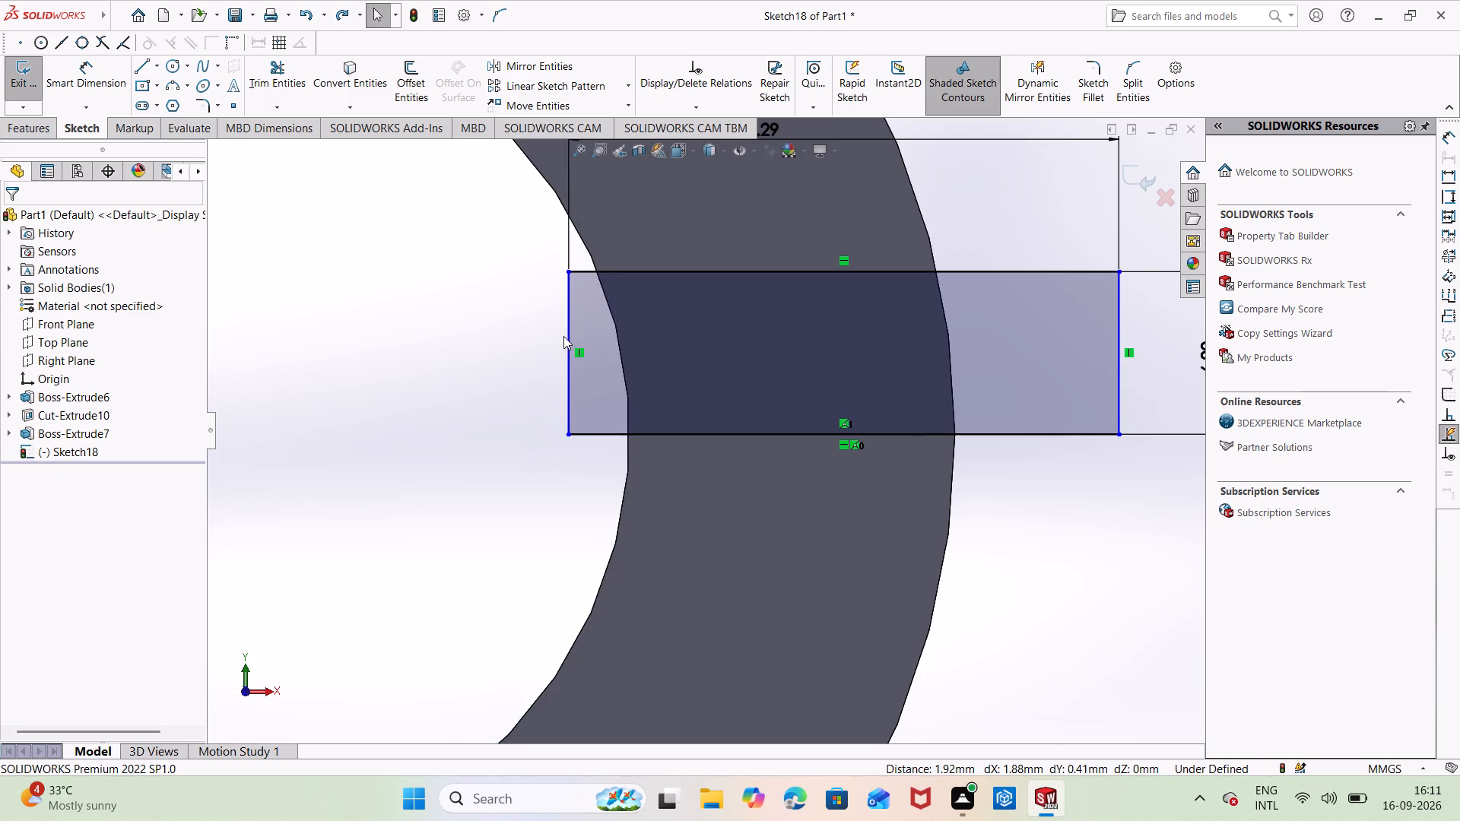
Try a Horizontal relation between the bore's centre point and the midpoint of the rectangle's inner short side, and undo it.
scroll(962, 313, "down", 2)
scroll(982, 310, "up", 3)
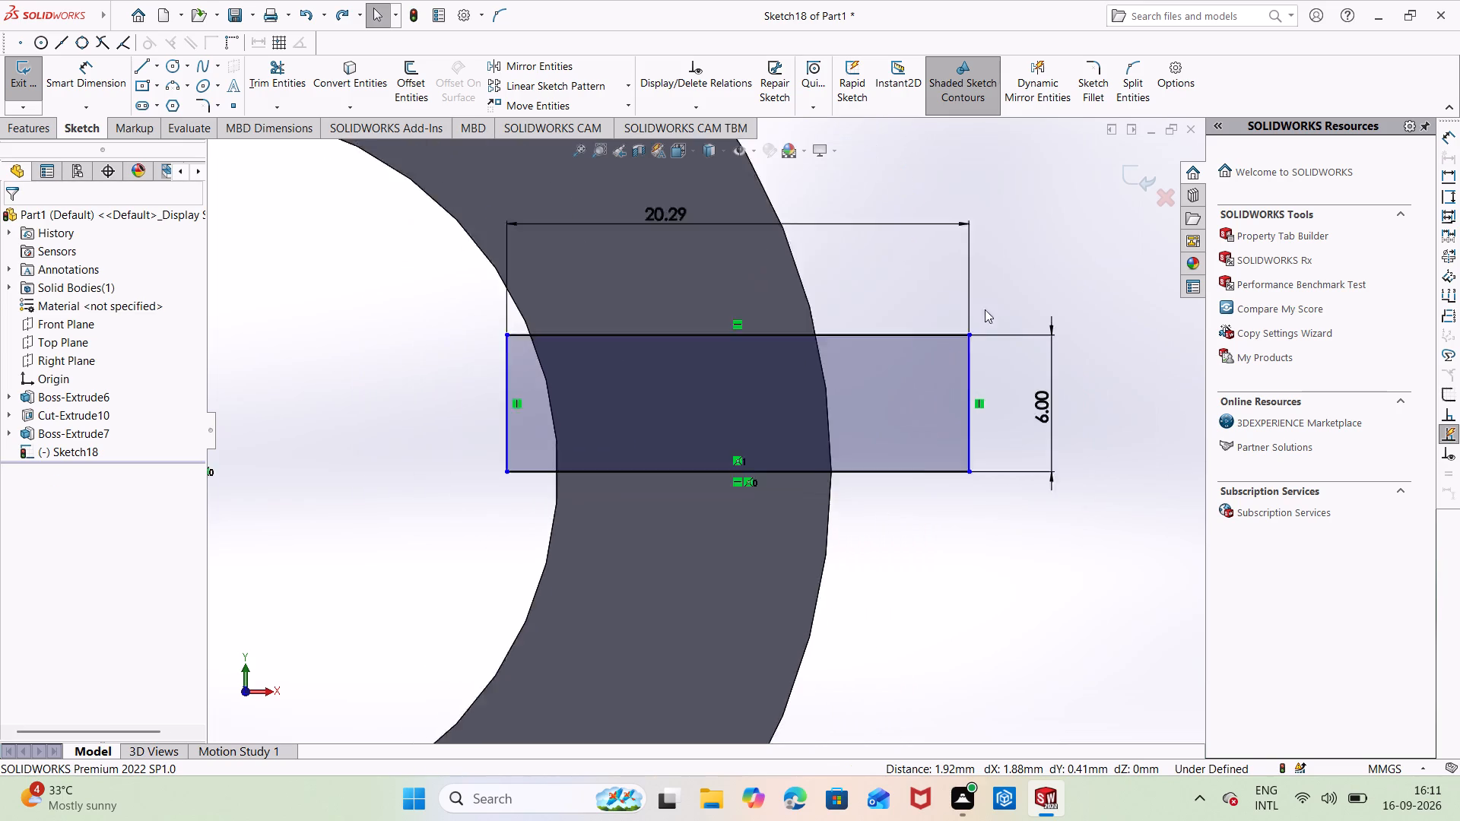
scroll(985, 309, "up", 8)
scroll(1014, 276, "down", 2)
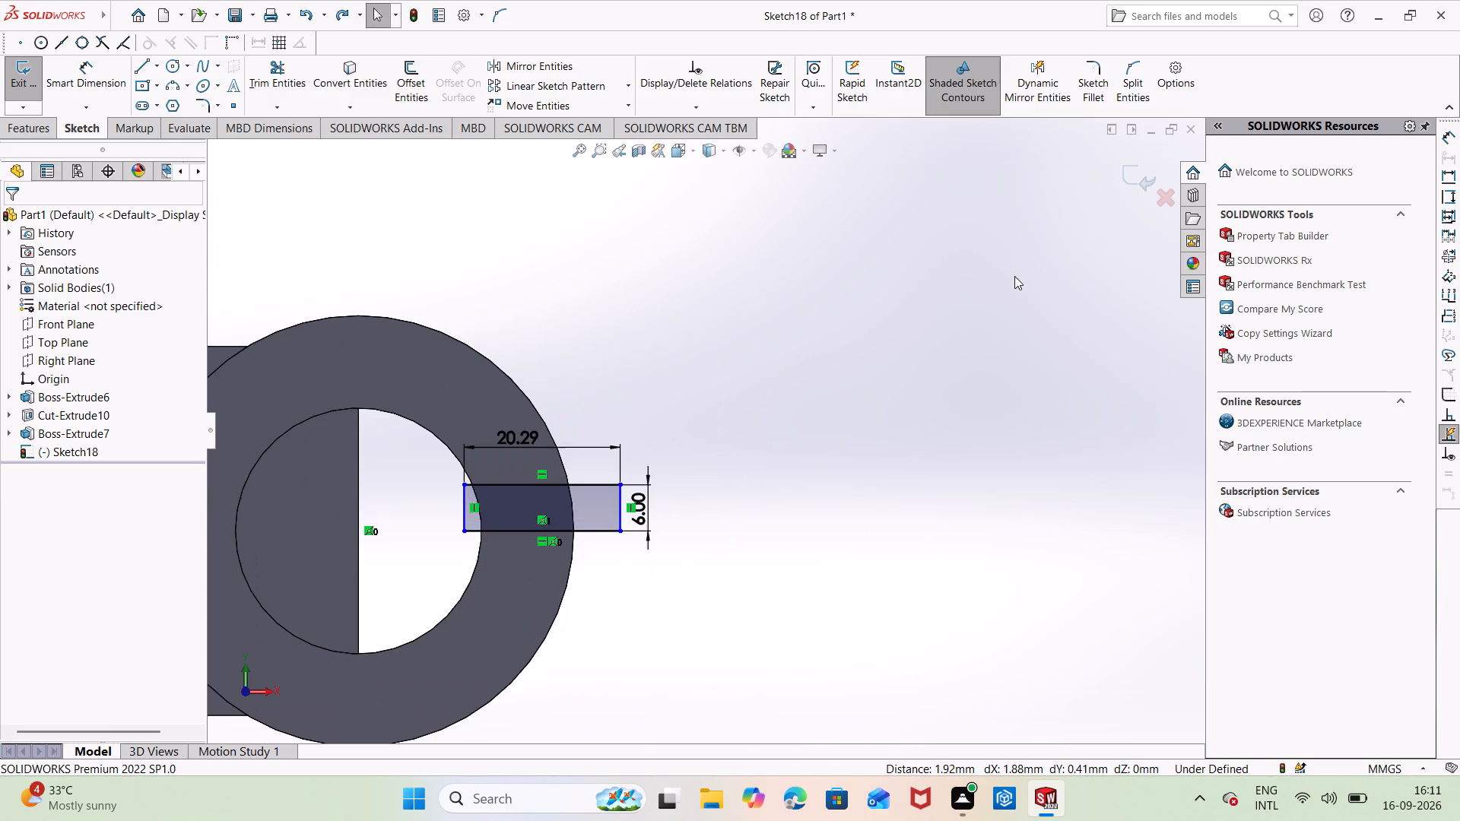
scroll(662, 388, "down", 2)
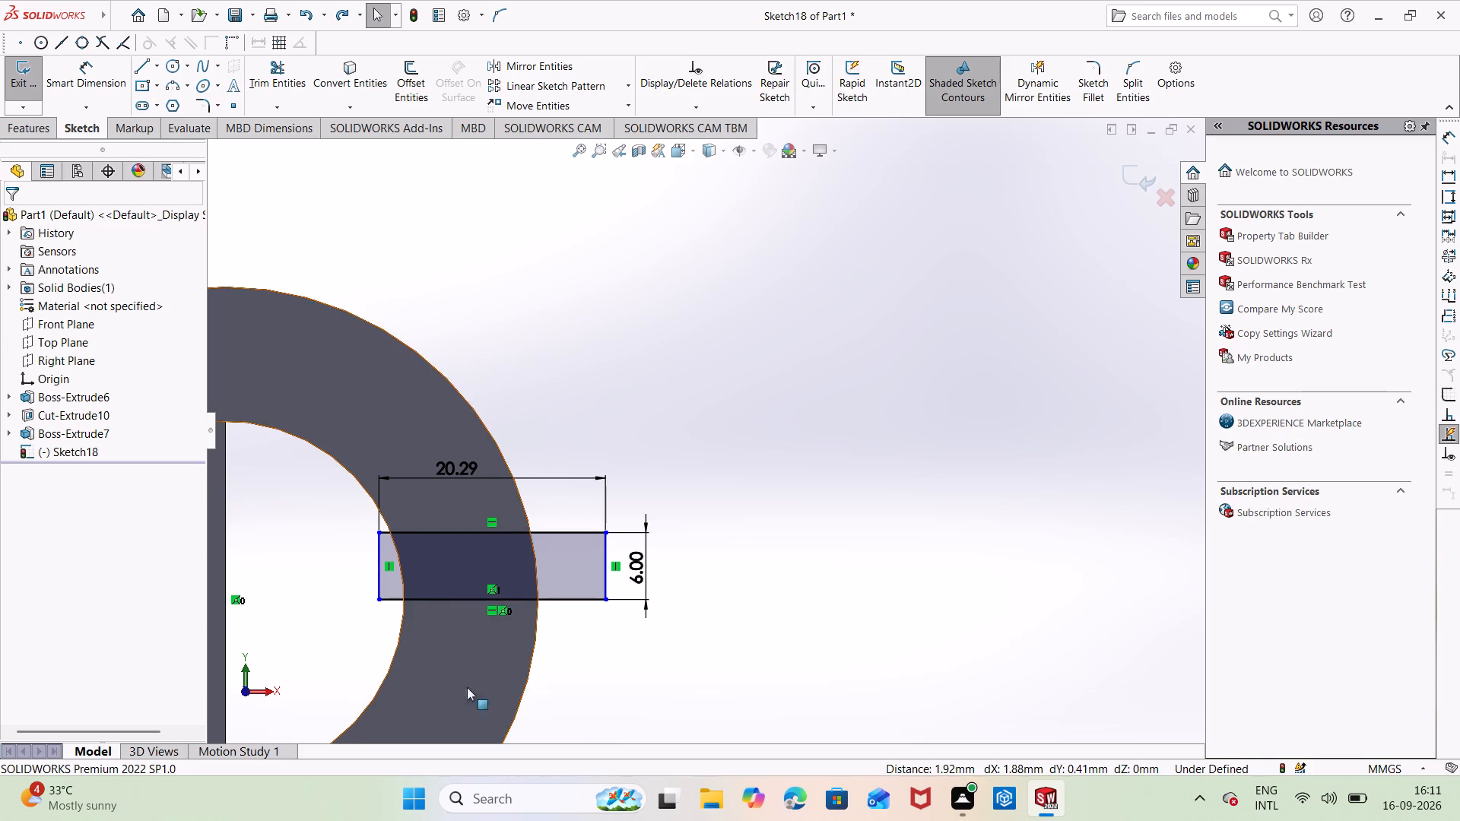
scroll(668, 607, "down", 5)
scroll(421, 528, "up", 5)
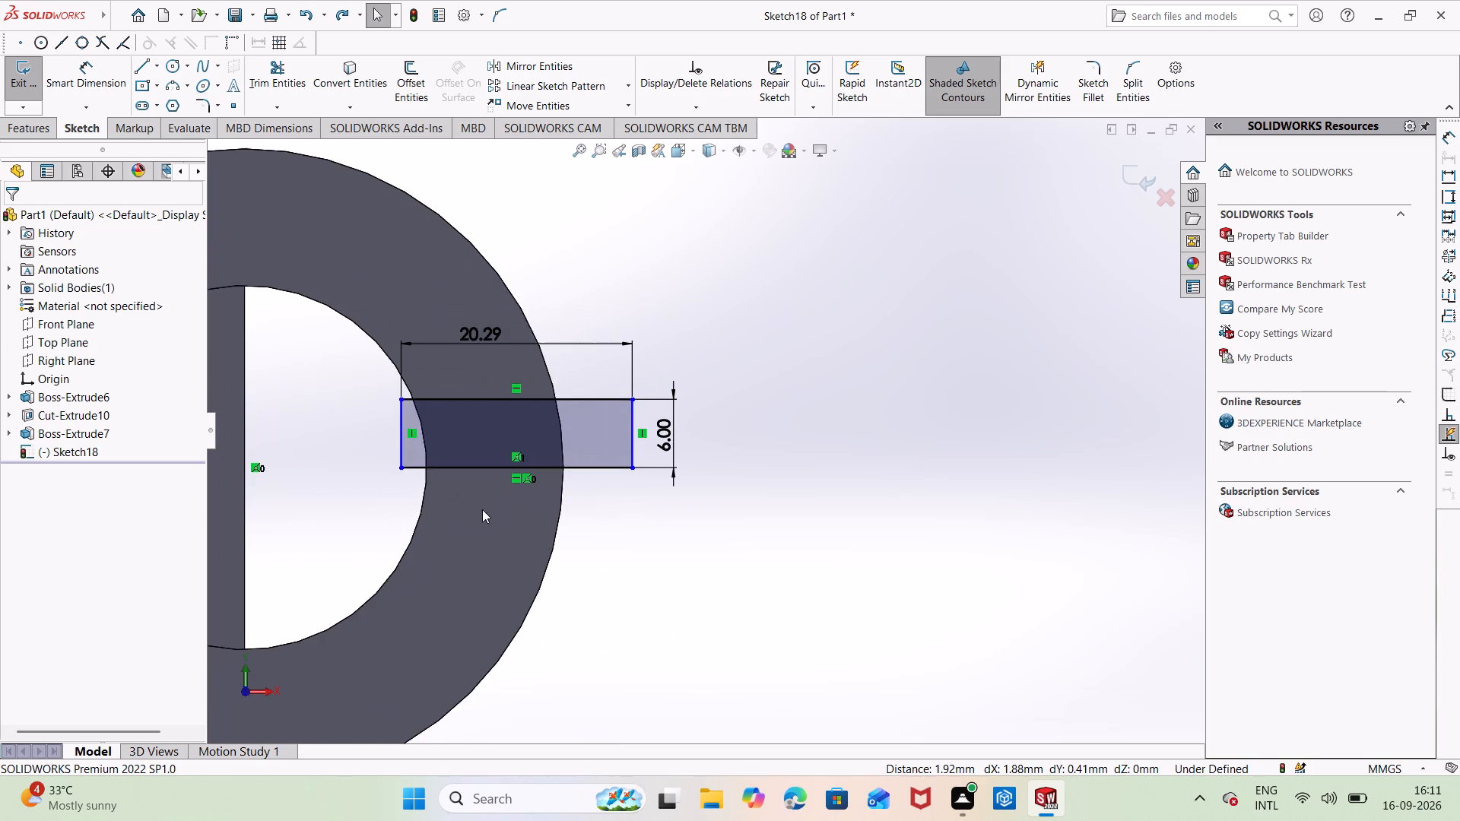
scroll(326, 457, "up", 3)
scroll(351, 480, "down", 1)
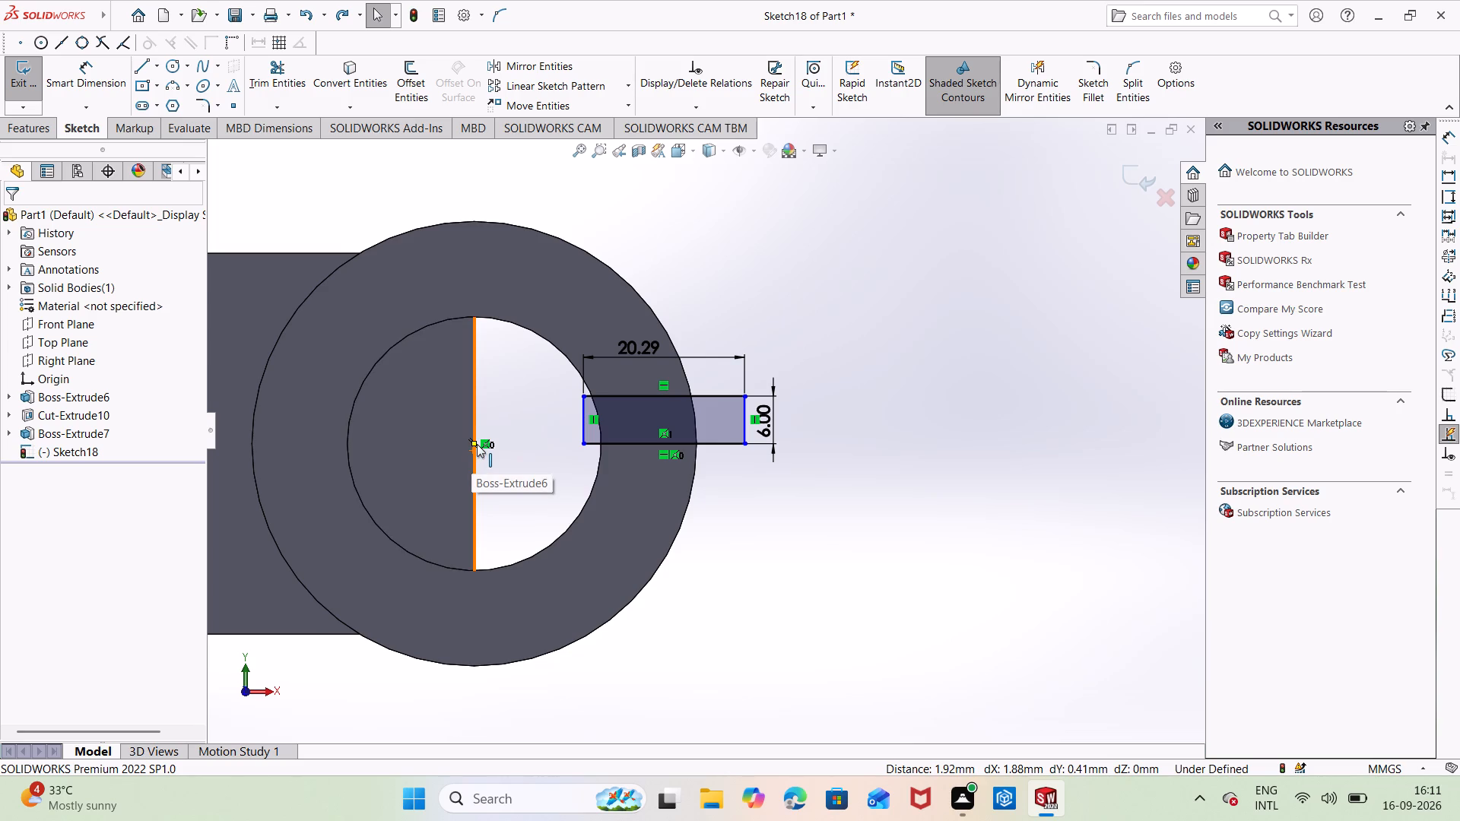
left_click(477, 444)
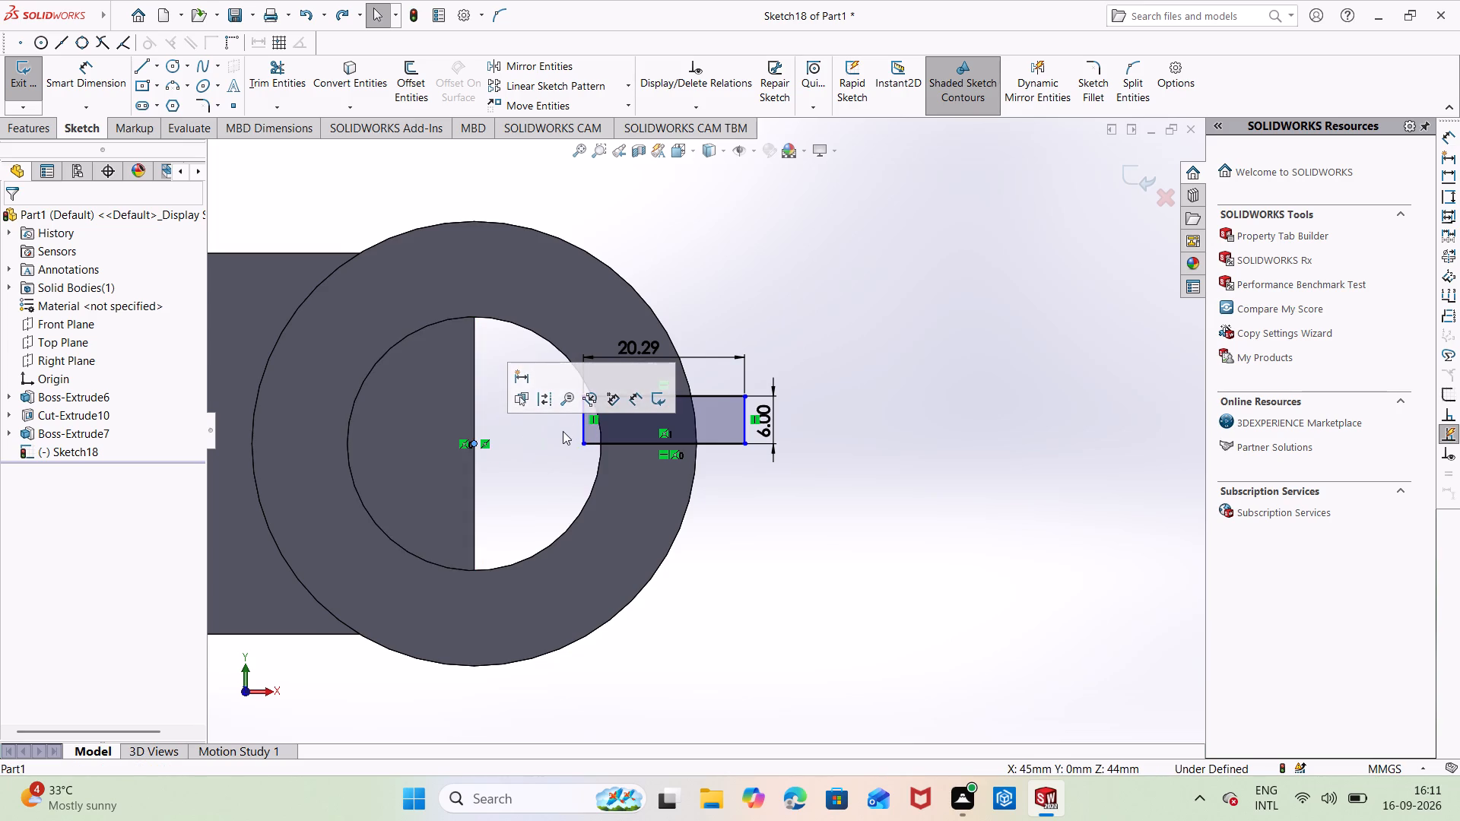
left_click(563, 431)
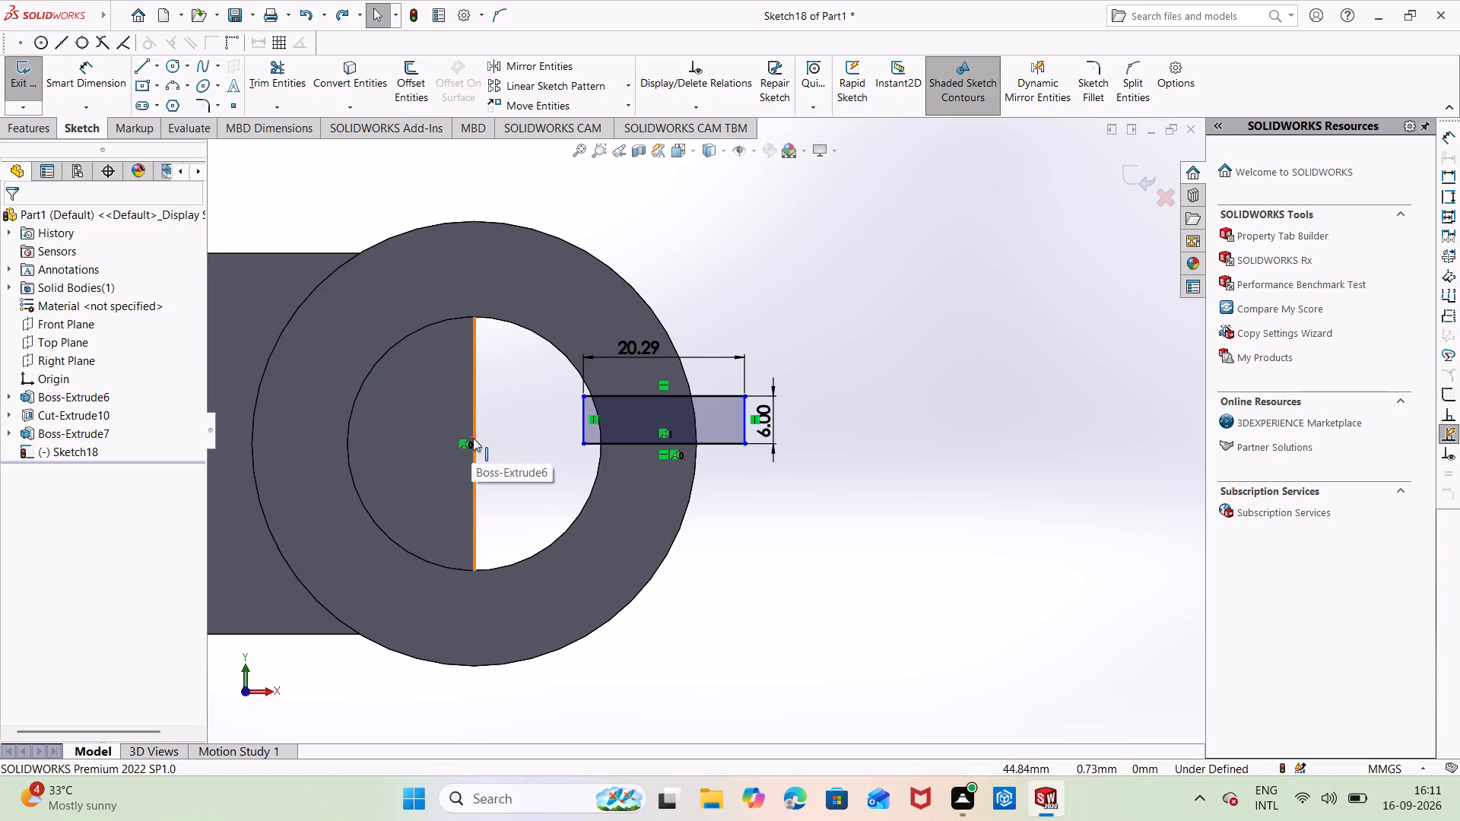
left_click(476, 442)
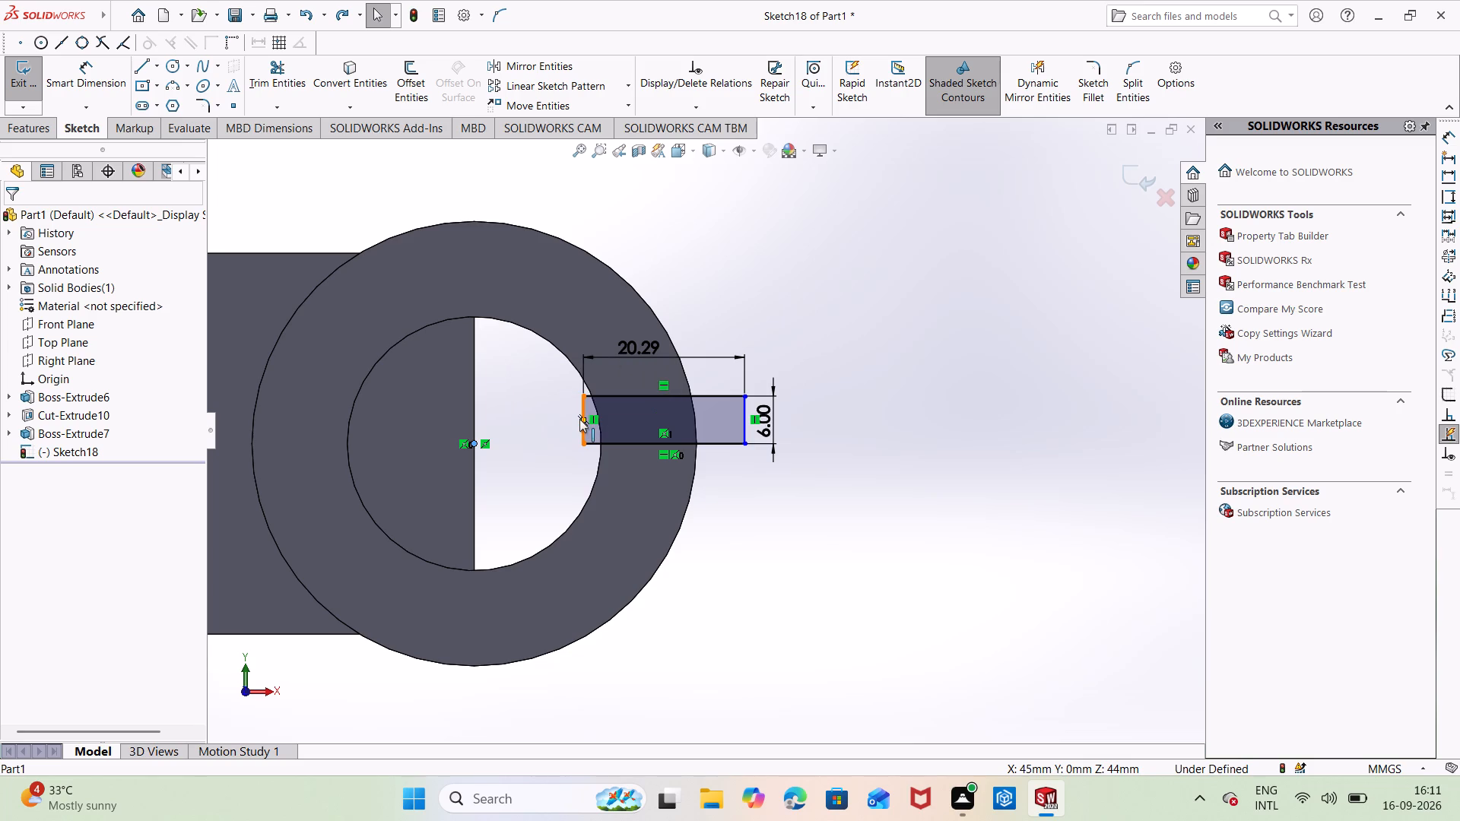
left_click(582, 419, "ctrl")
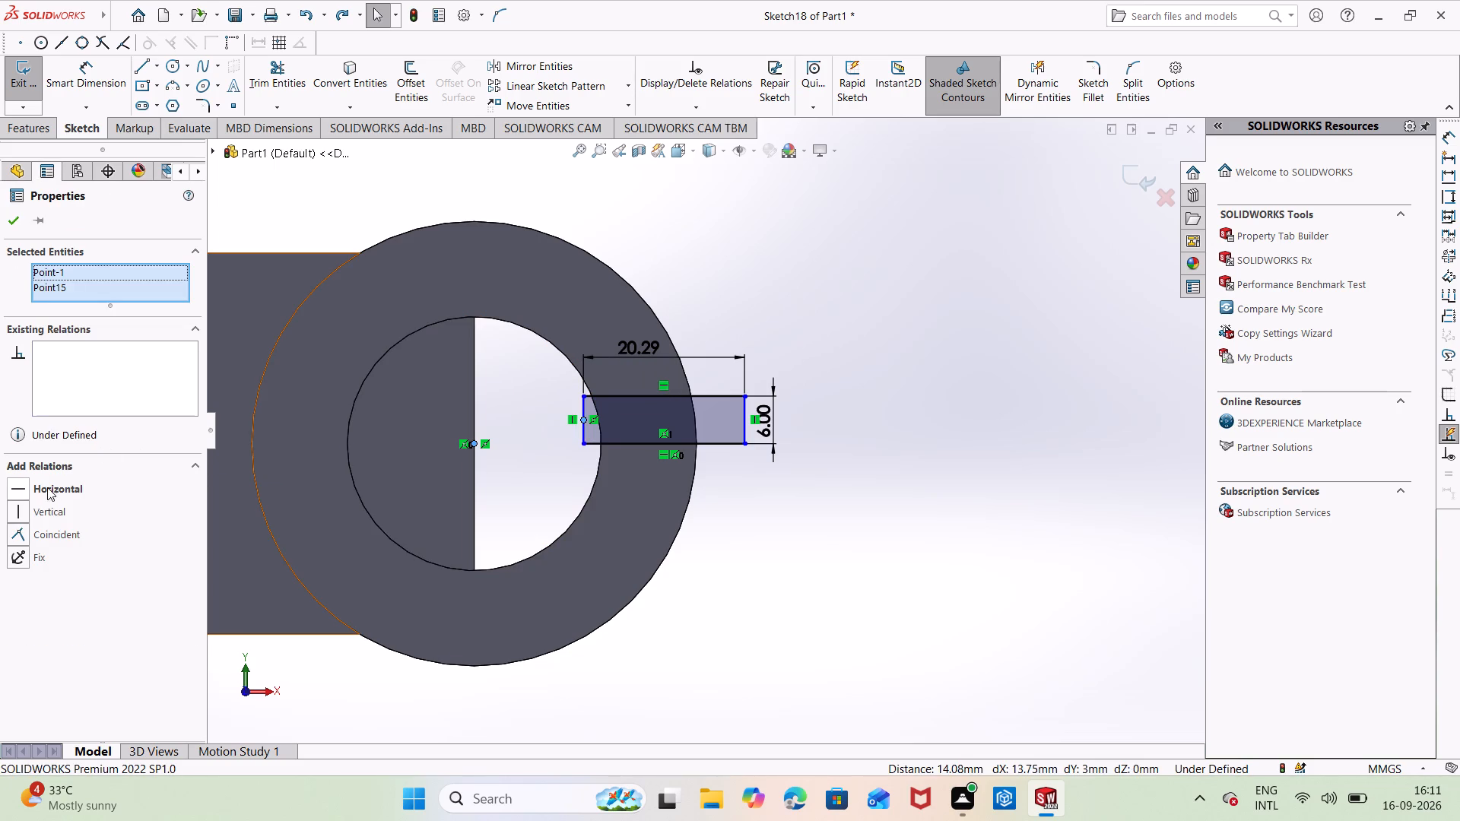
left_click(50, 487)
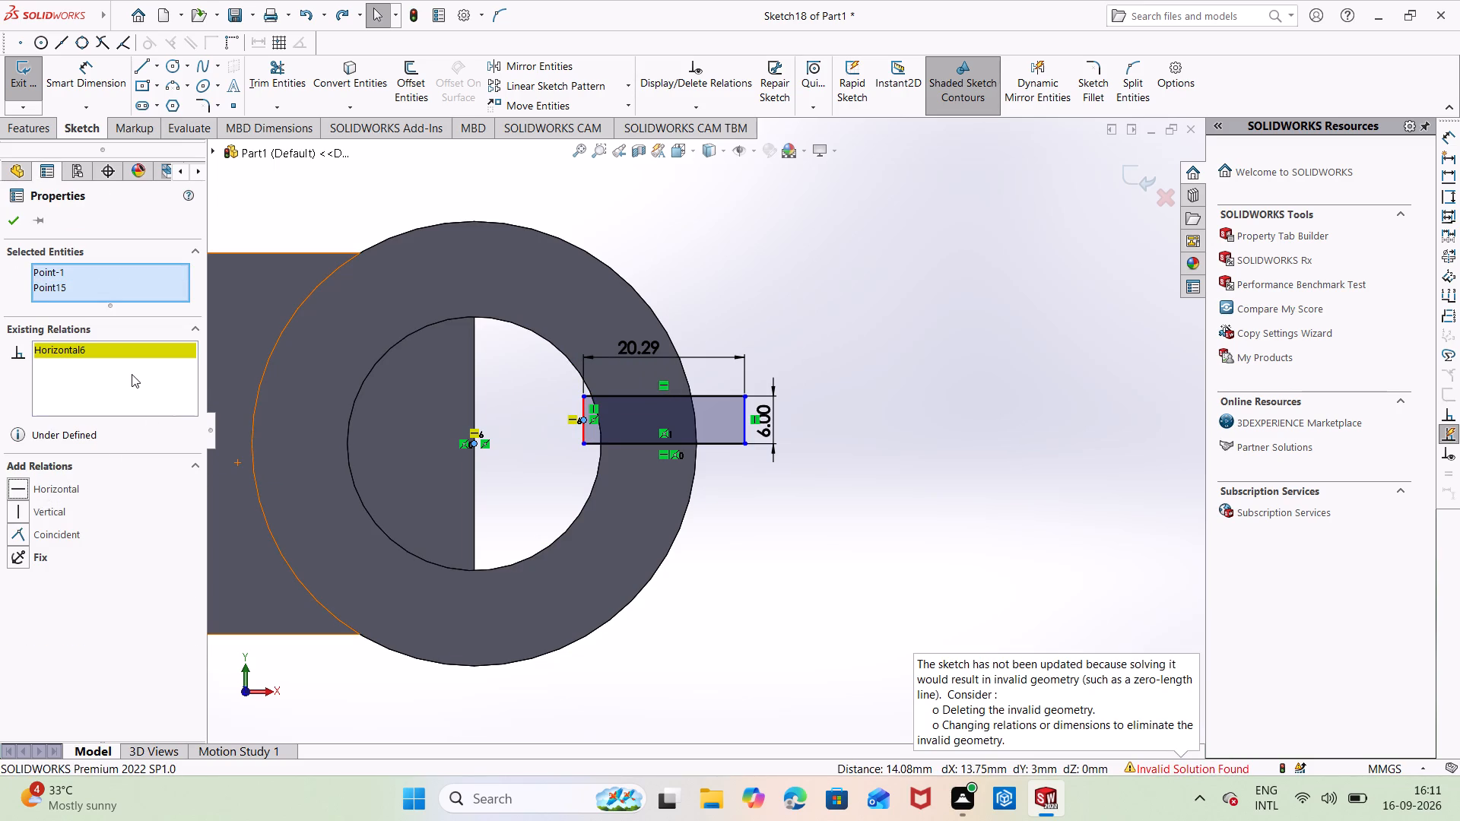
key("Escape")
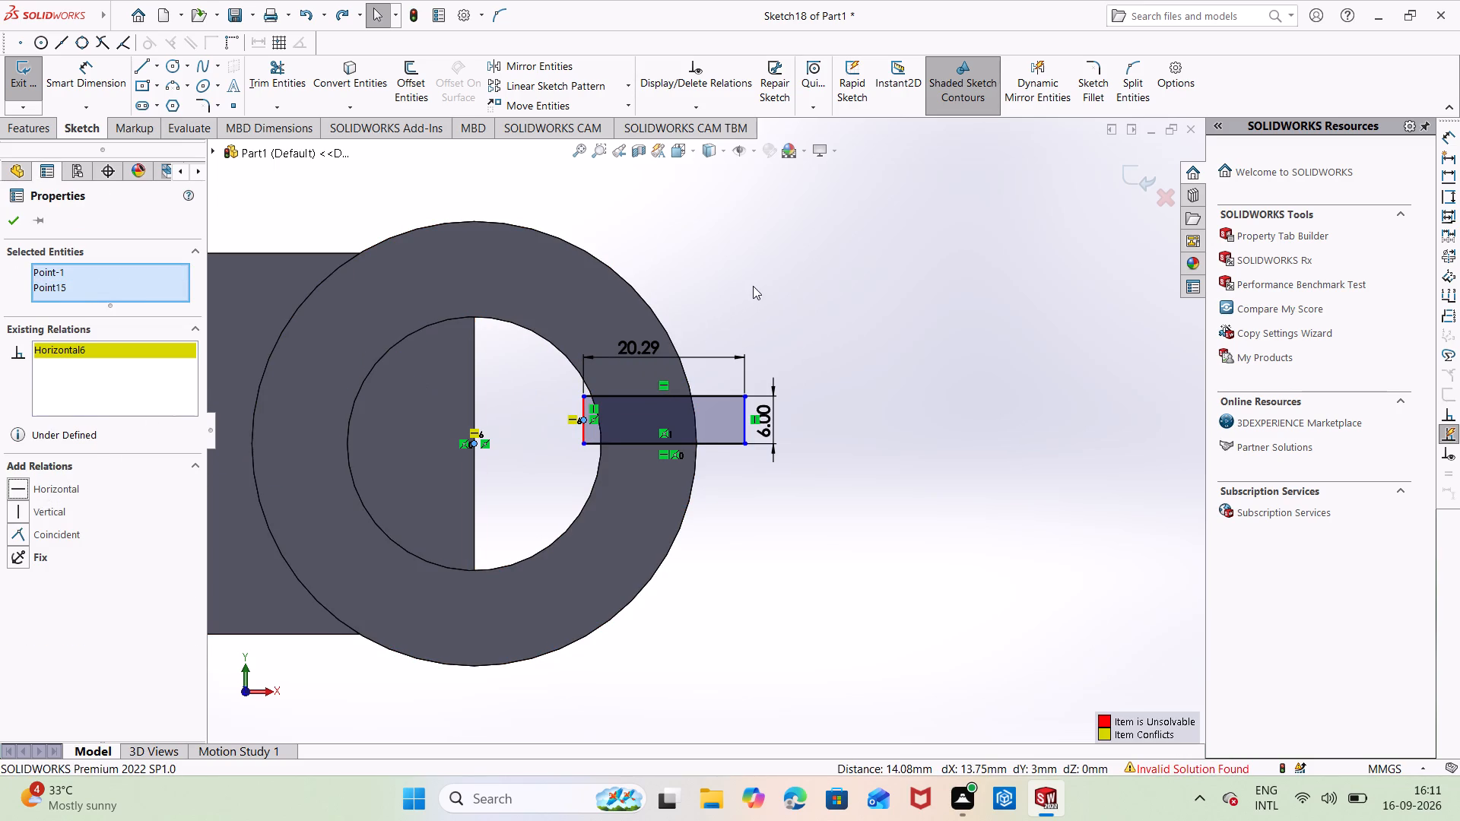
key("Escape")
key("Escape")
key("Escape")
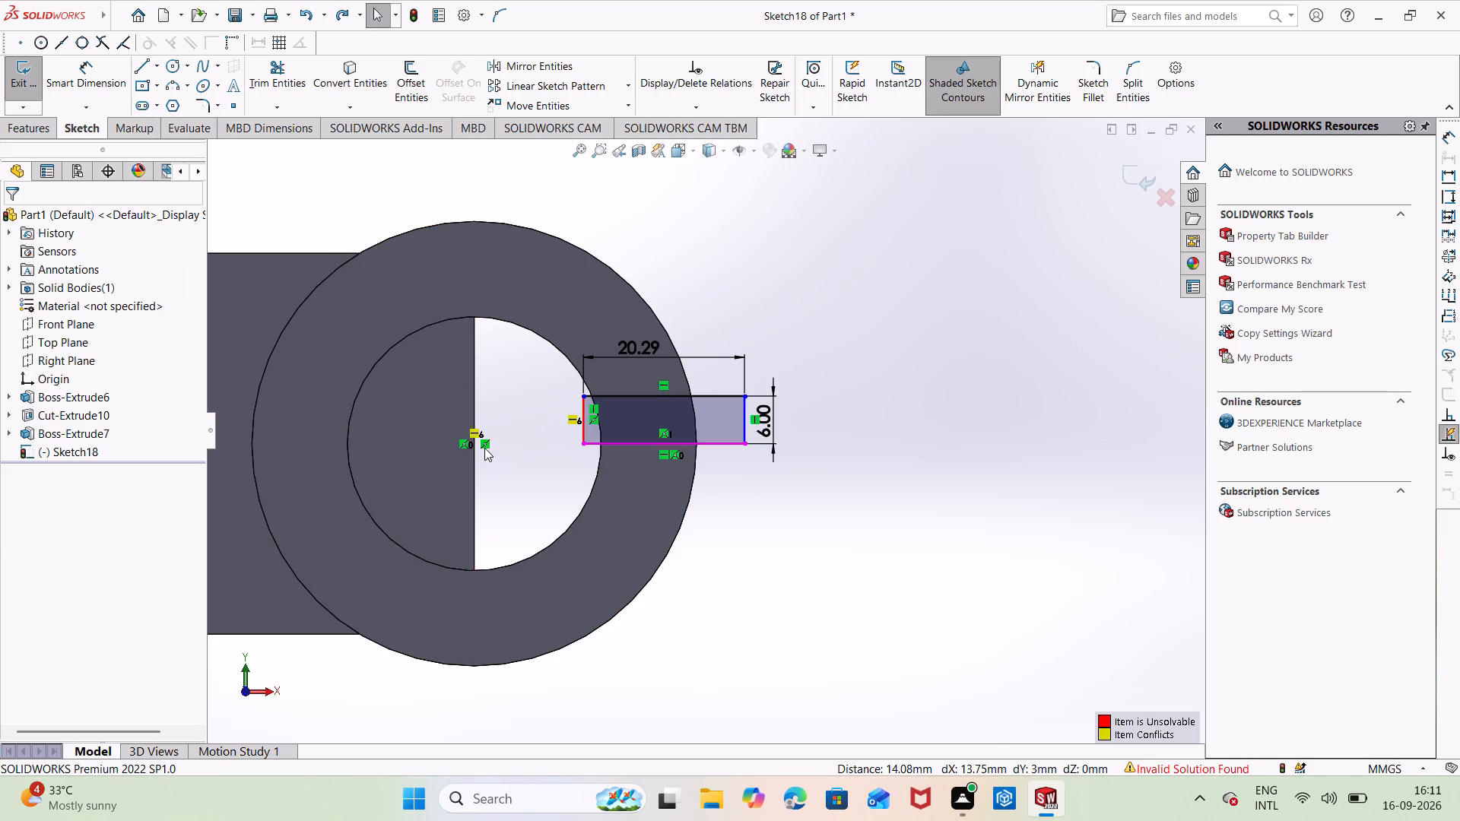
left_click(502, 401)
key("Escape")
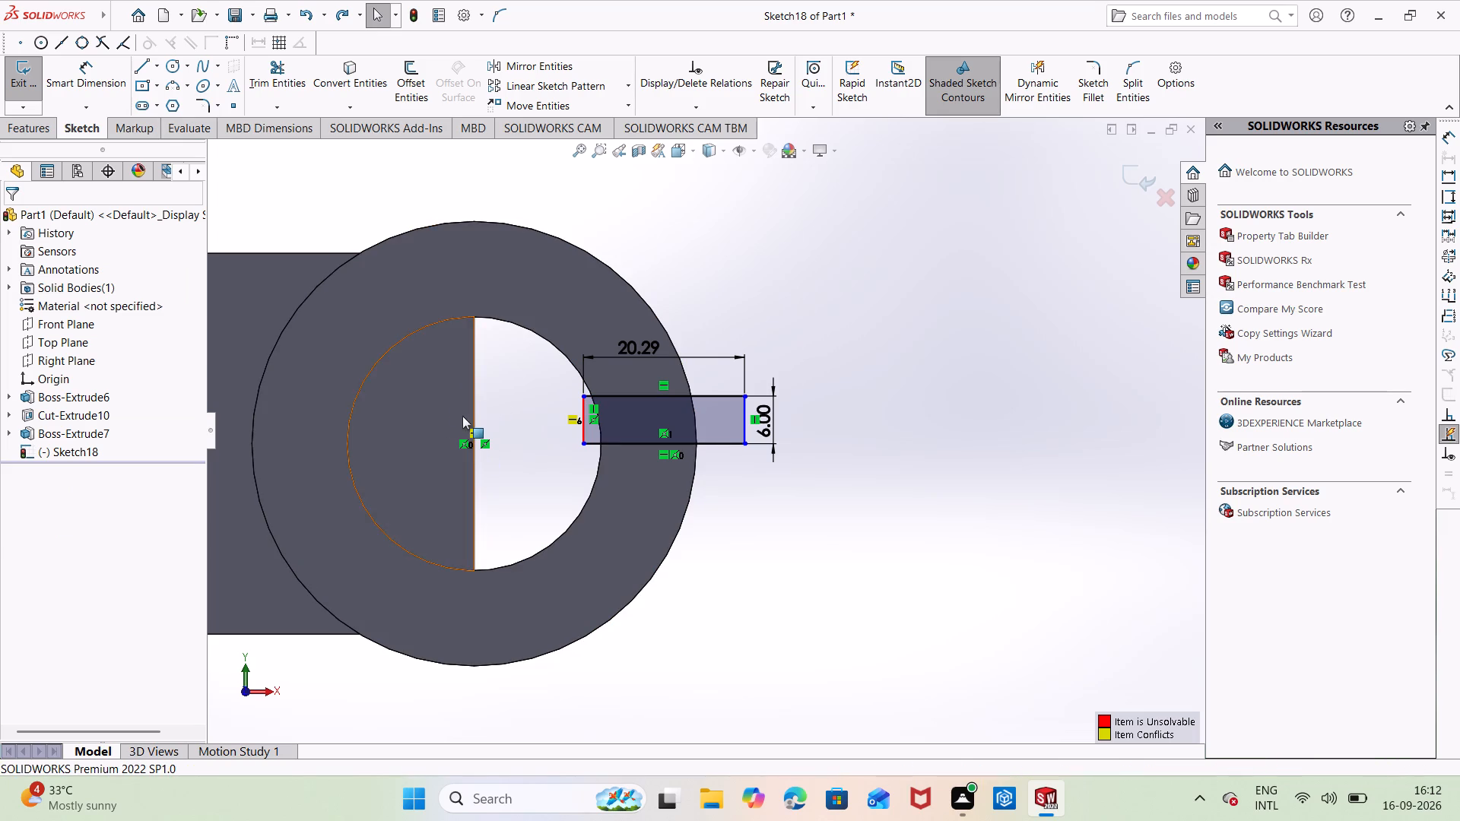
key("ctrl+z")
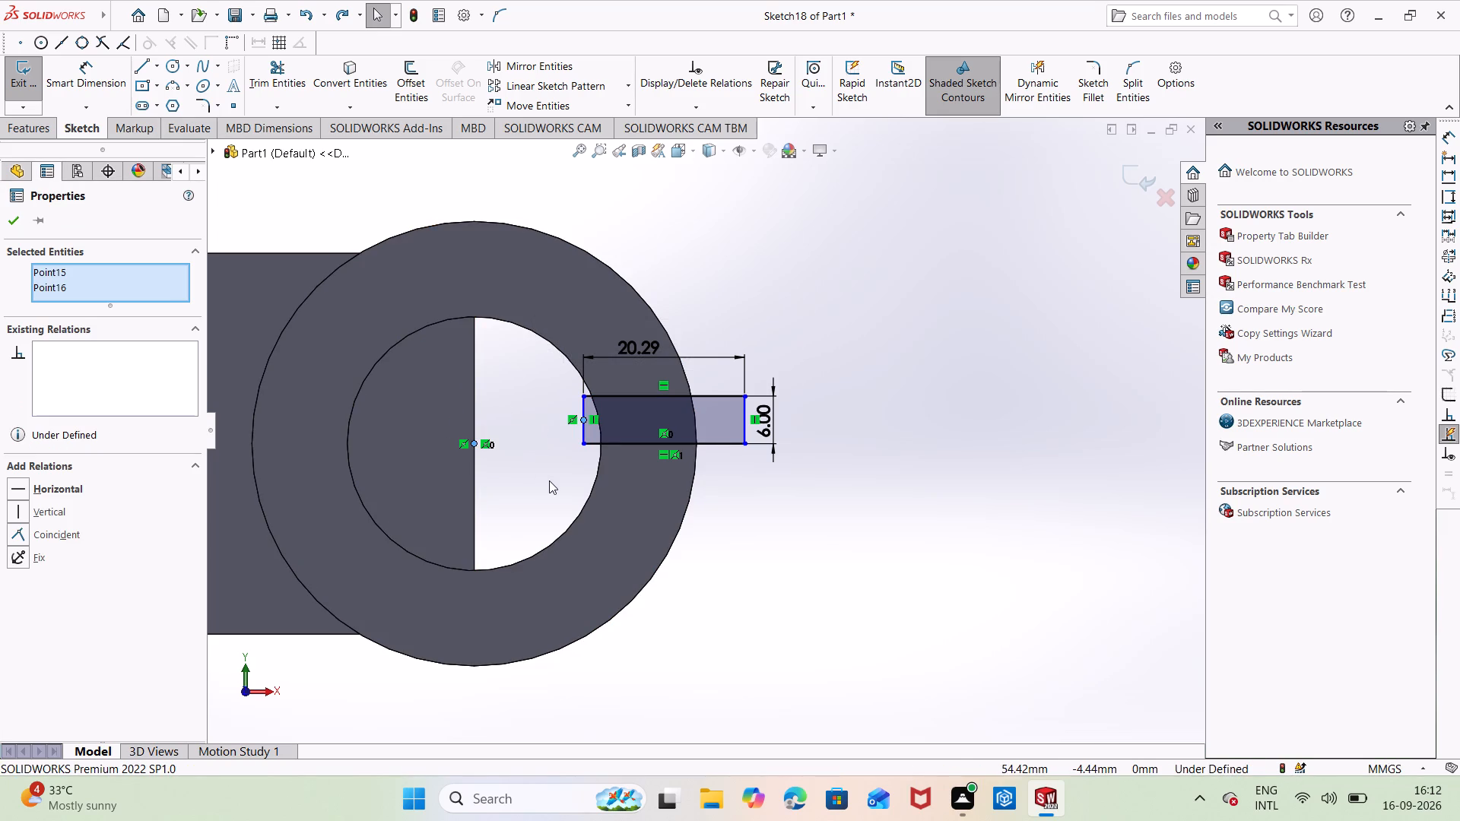
Delete the midpoint relation attached to the rectangle's inner short side.
right_click(569, 417)
left_click(592, 625)
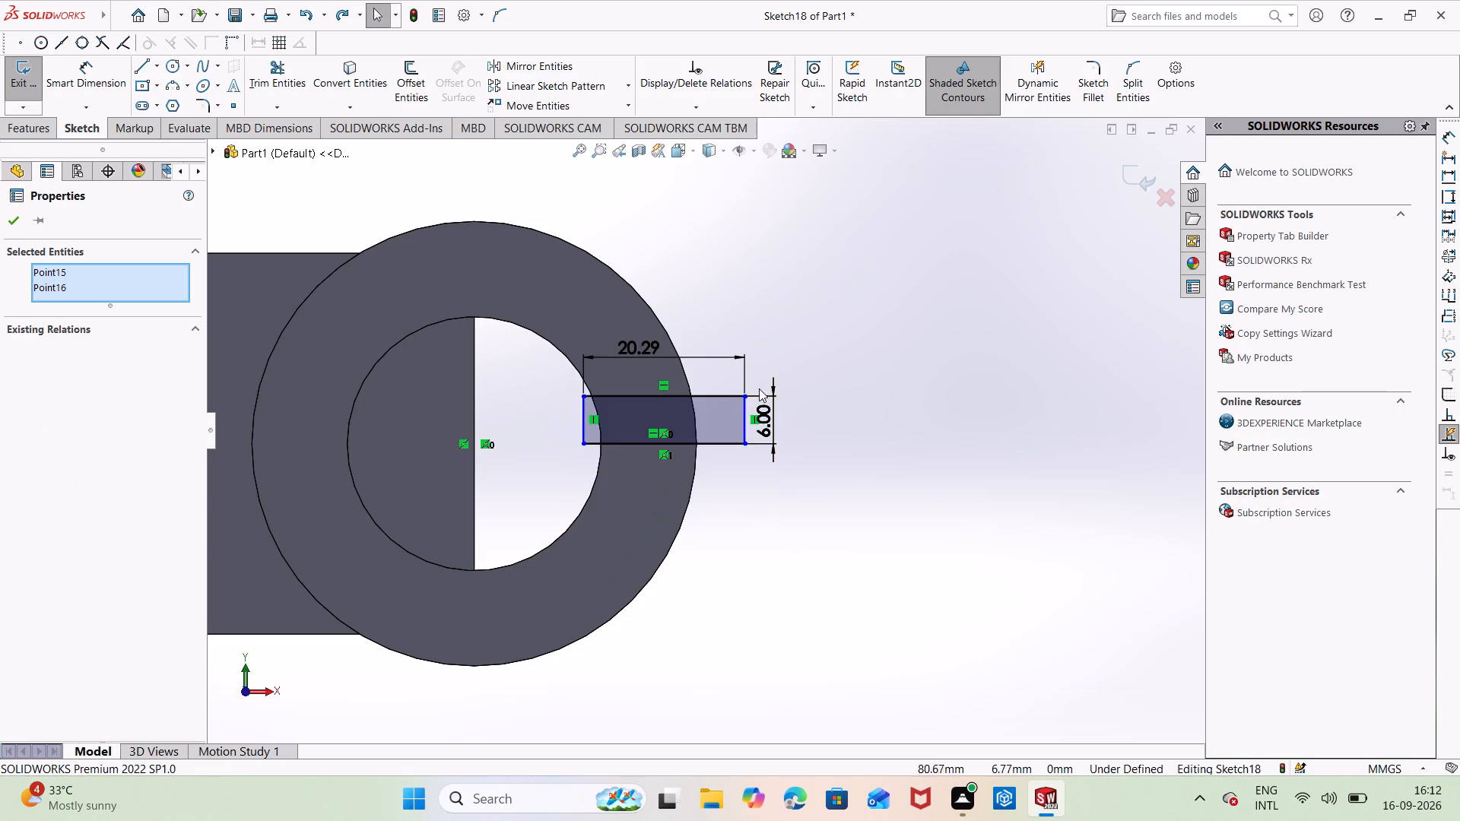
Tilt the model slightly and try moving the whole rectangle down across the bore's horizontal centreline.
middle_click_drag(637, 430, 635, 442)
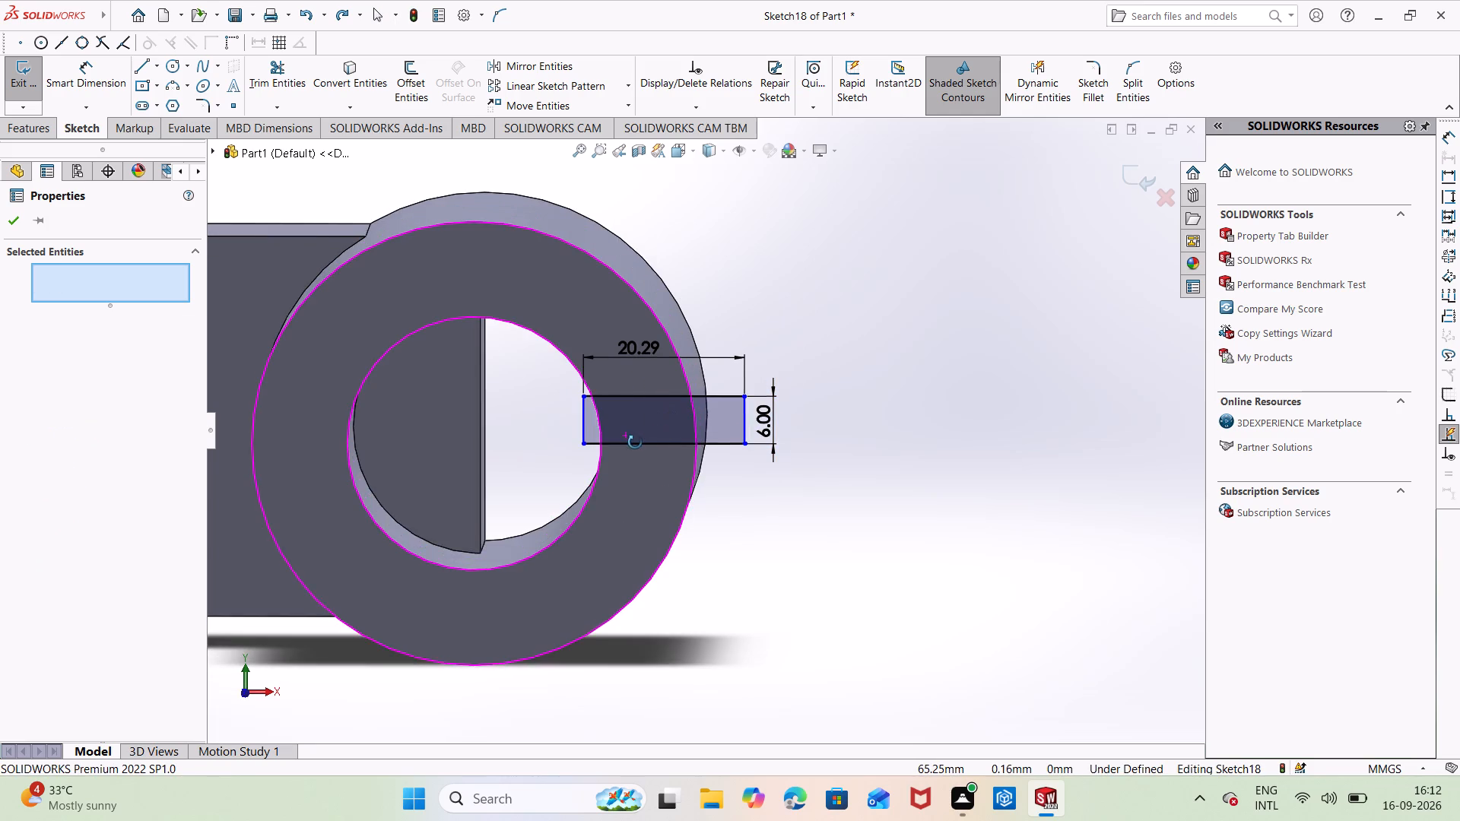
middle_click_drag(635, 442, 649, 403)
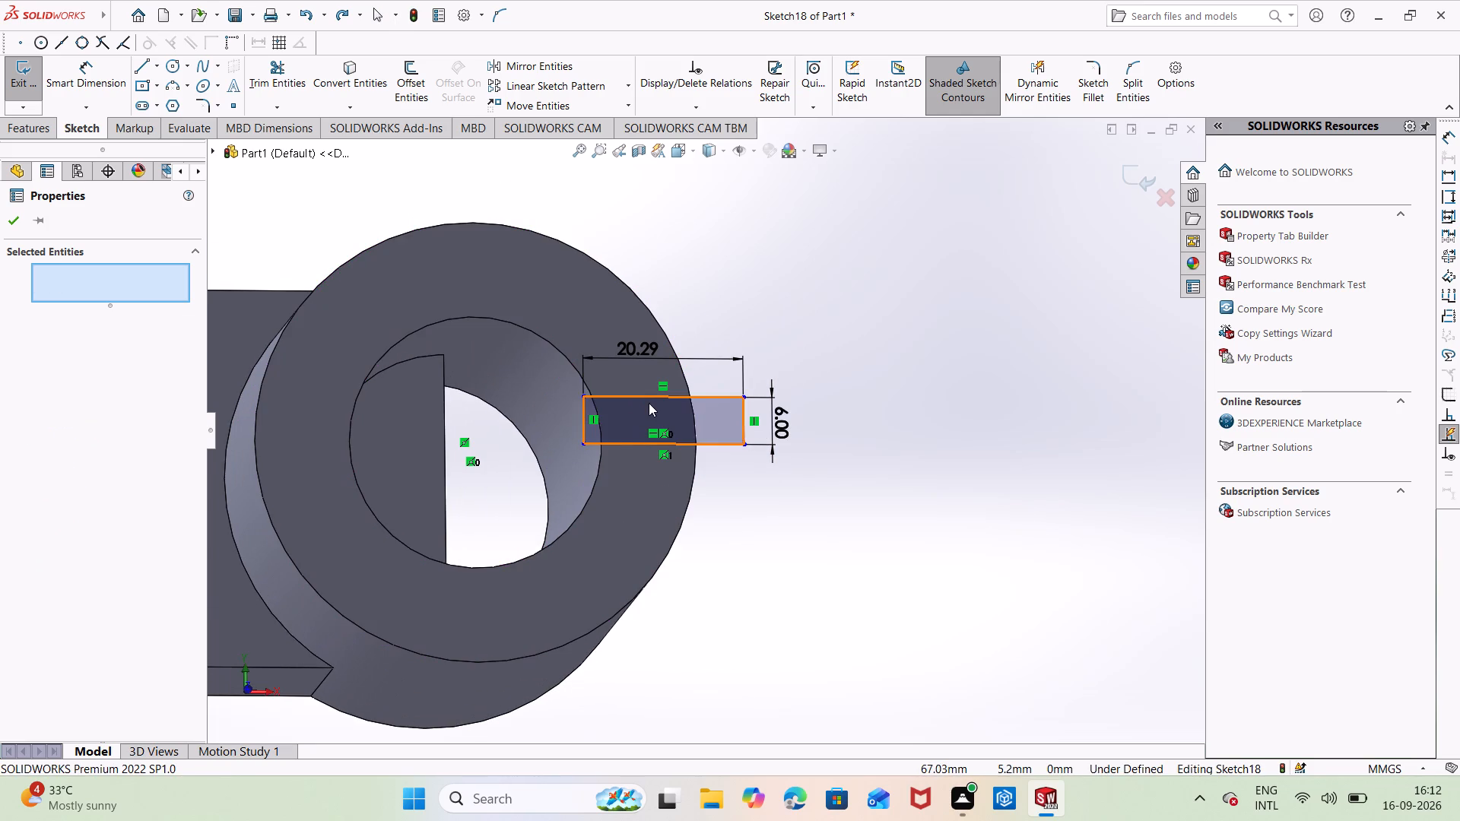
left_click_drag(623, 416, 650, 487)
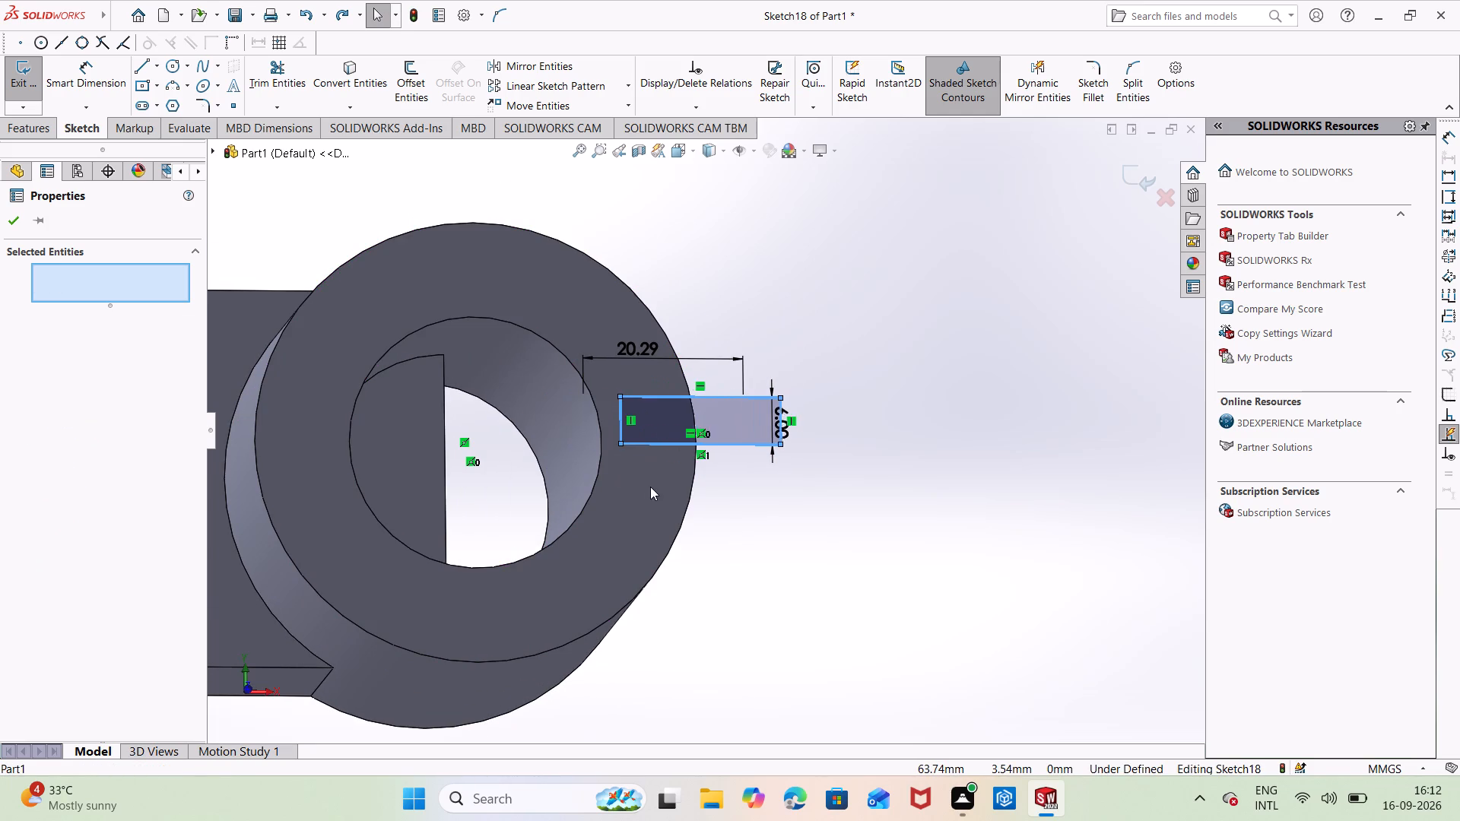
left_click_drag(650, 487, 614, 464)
Delete the relation marked under the rectangle's long side that lies on the bore's horizontal centreline.
right_click(658, 451)
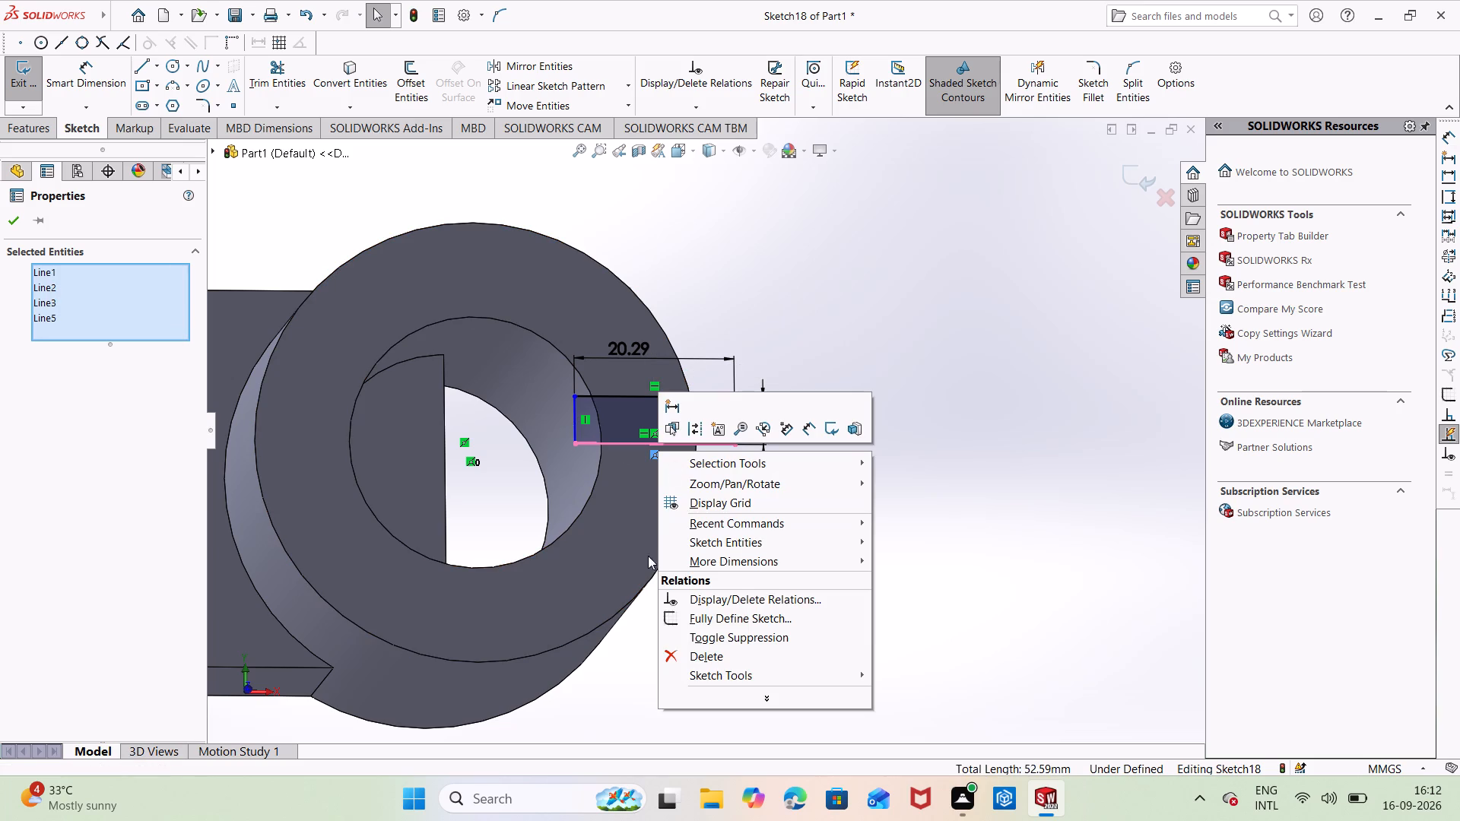
left_click(697, 653)
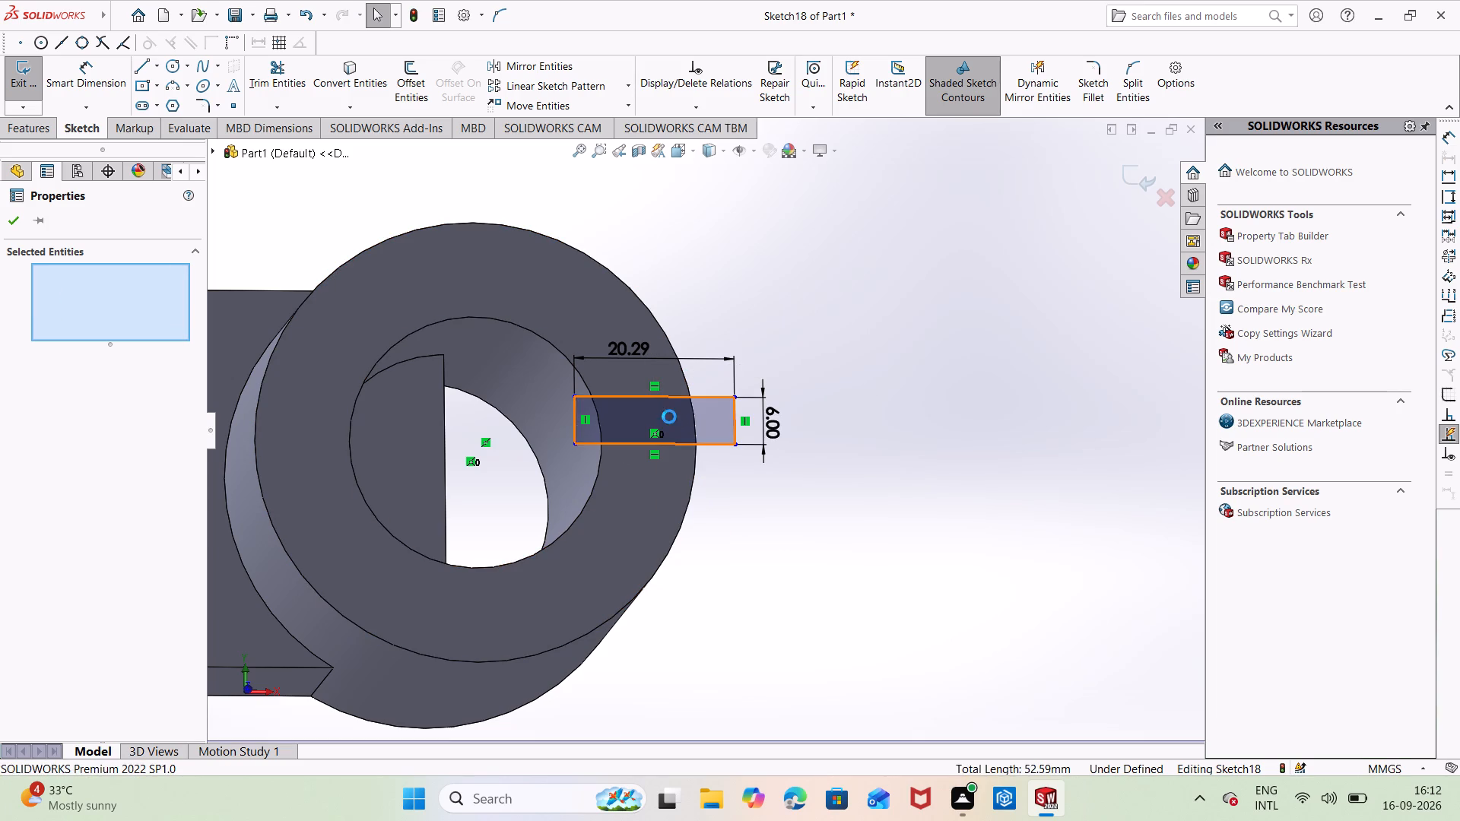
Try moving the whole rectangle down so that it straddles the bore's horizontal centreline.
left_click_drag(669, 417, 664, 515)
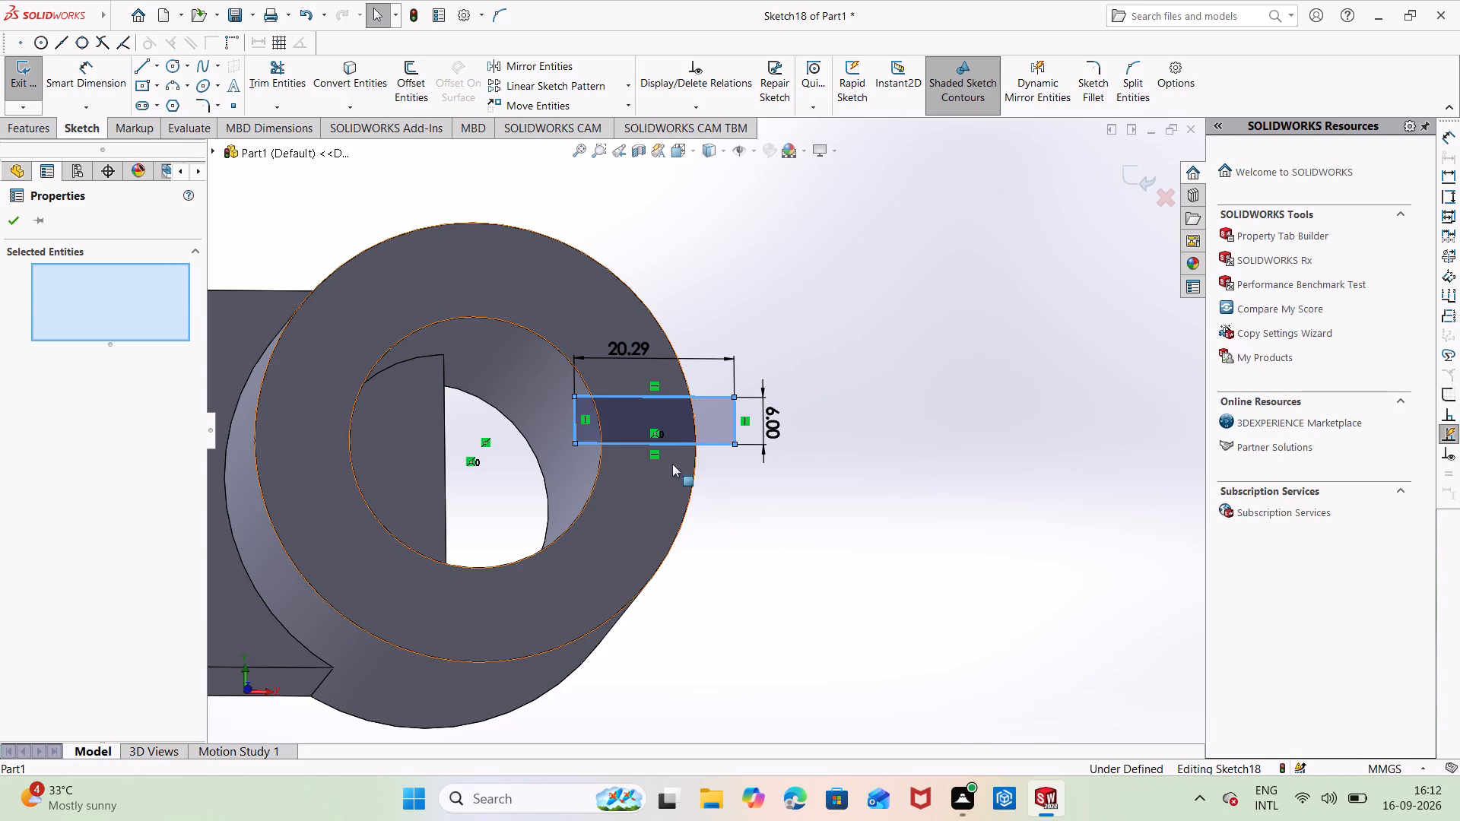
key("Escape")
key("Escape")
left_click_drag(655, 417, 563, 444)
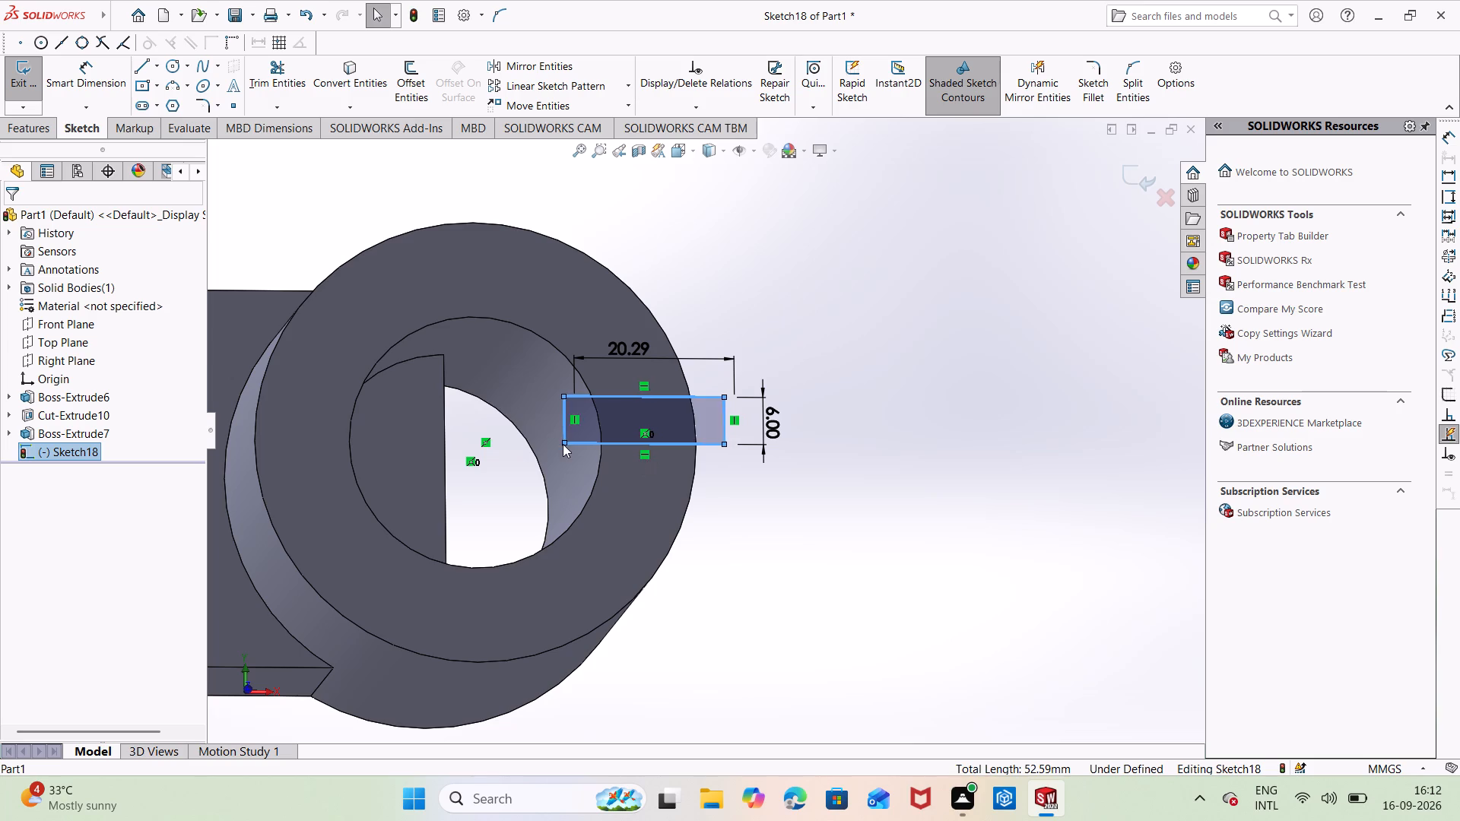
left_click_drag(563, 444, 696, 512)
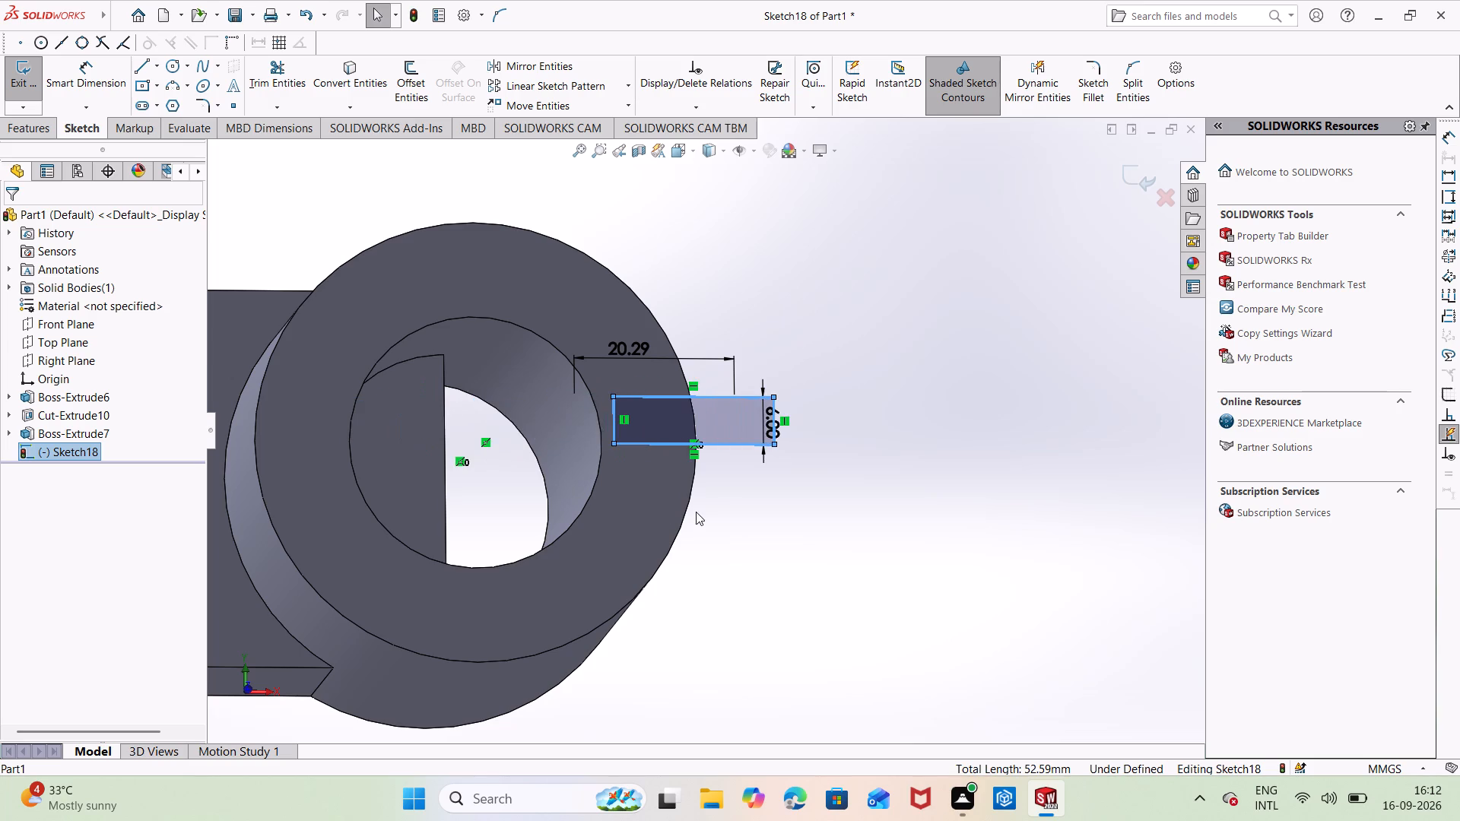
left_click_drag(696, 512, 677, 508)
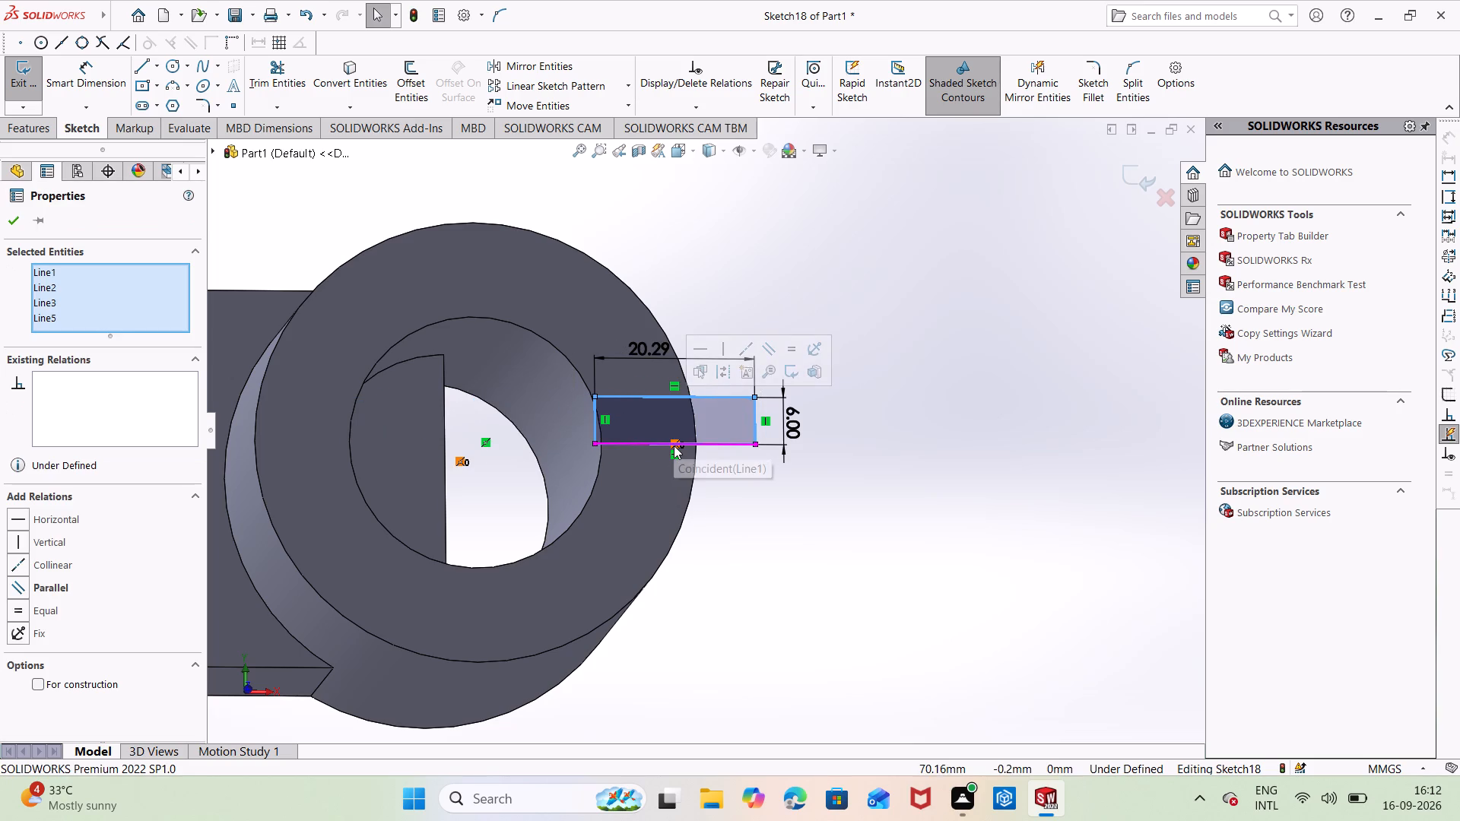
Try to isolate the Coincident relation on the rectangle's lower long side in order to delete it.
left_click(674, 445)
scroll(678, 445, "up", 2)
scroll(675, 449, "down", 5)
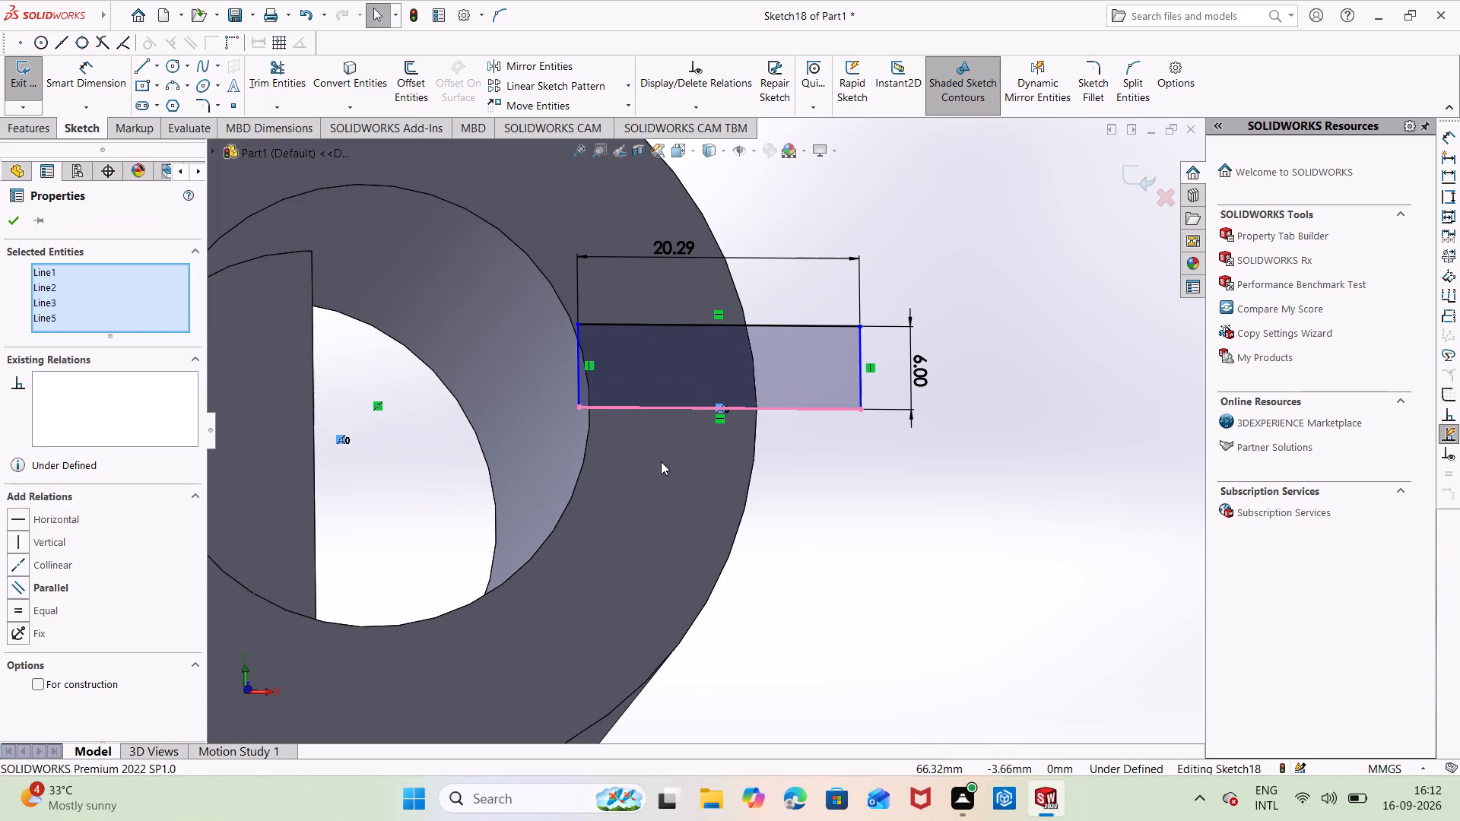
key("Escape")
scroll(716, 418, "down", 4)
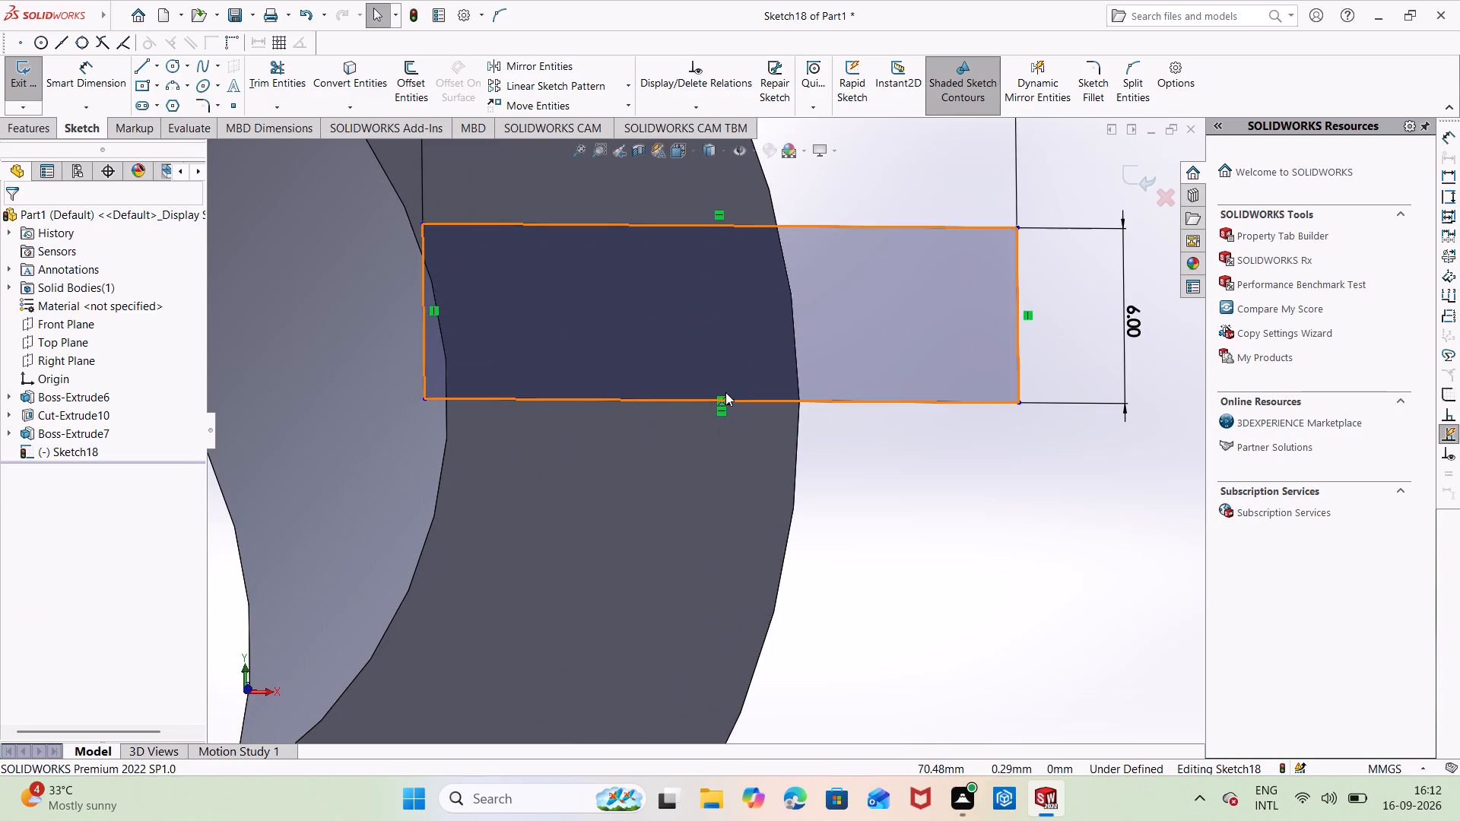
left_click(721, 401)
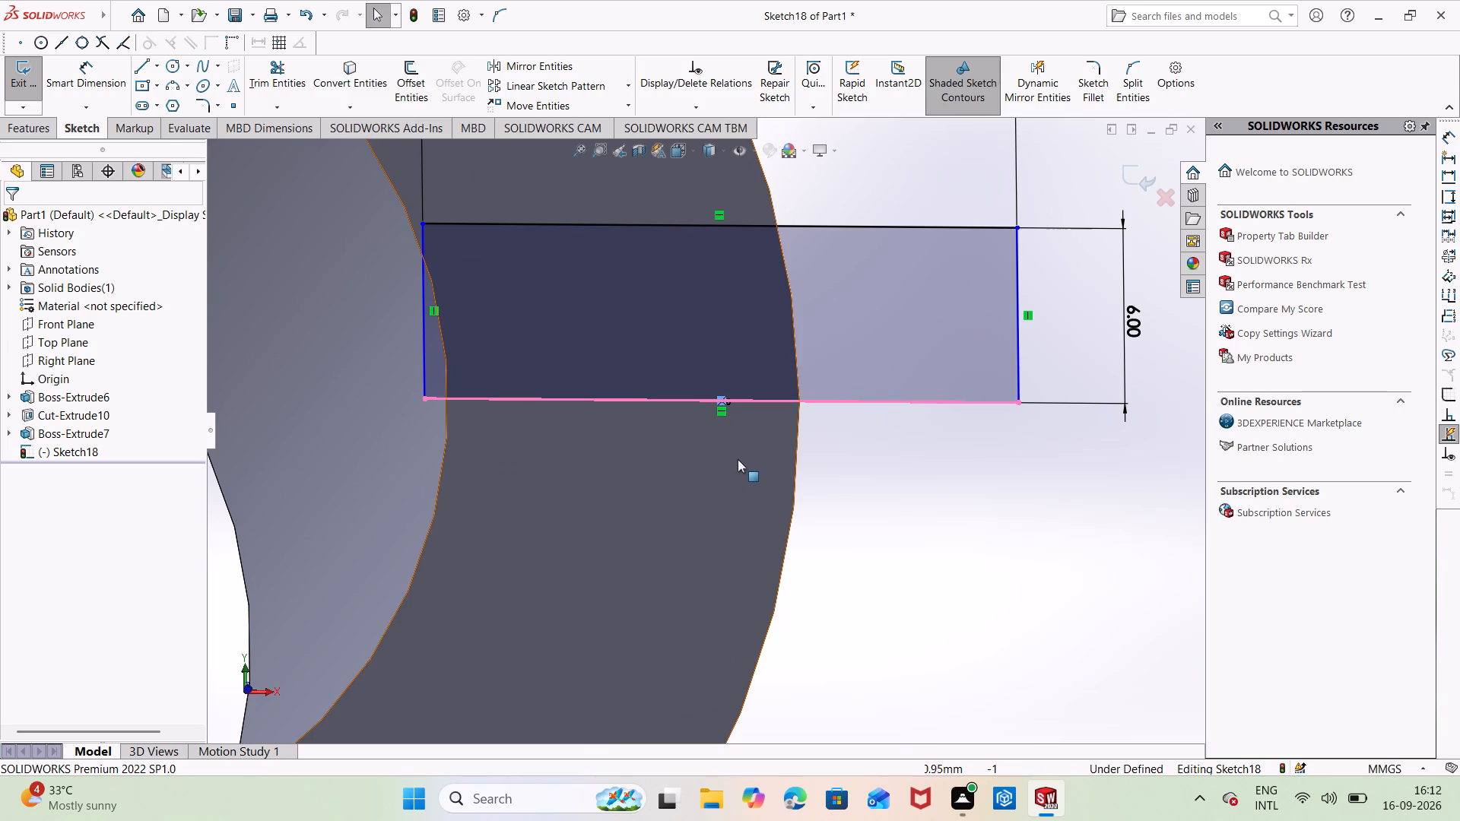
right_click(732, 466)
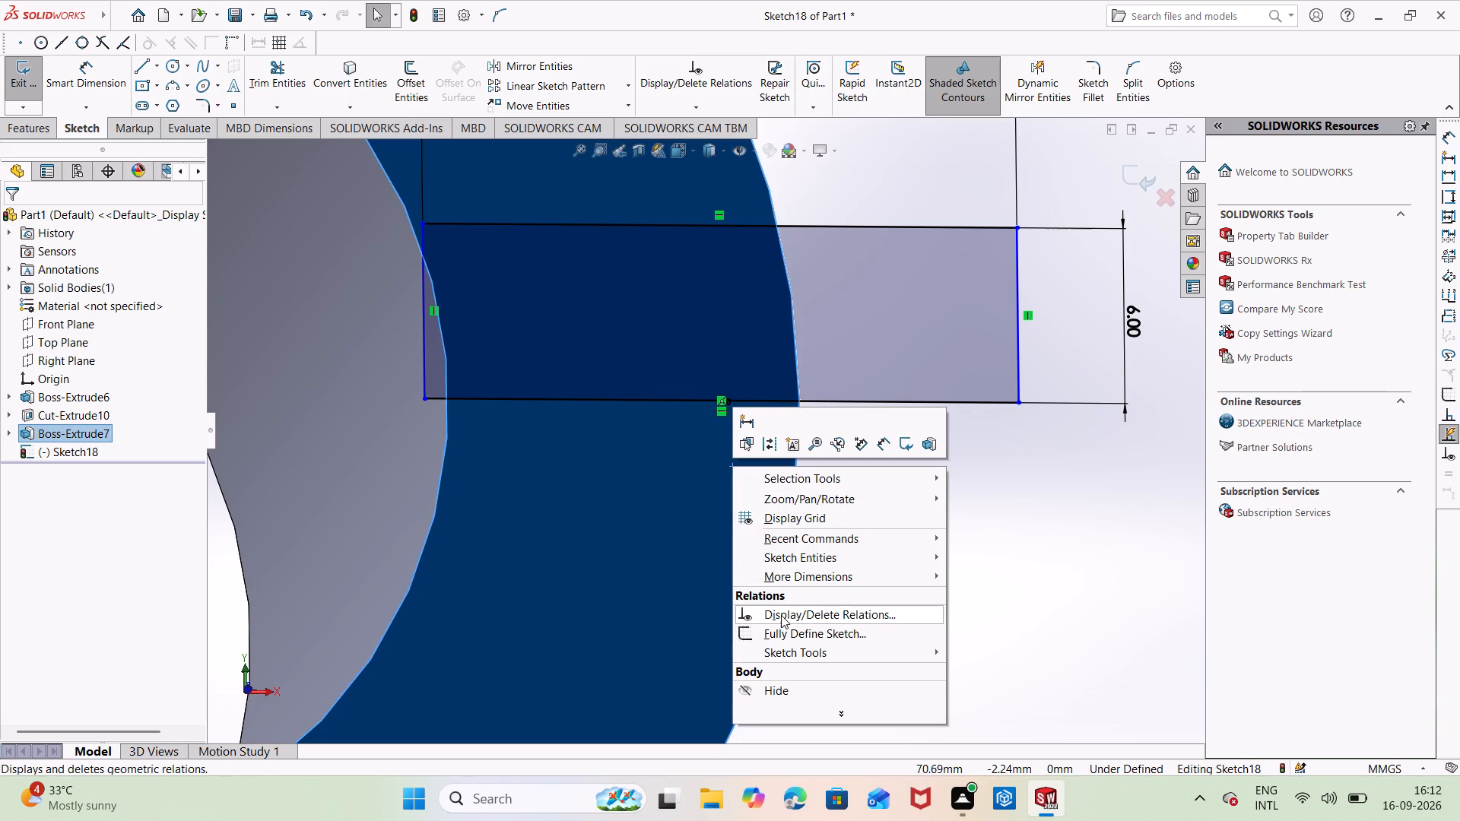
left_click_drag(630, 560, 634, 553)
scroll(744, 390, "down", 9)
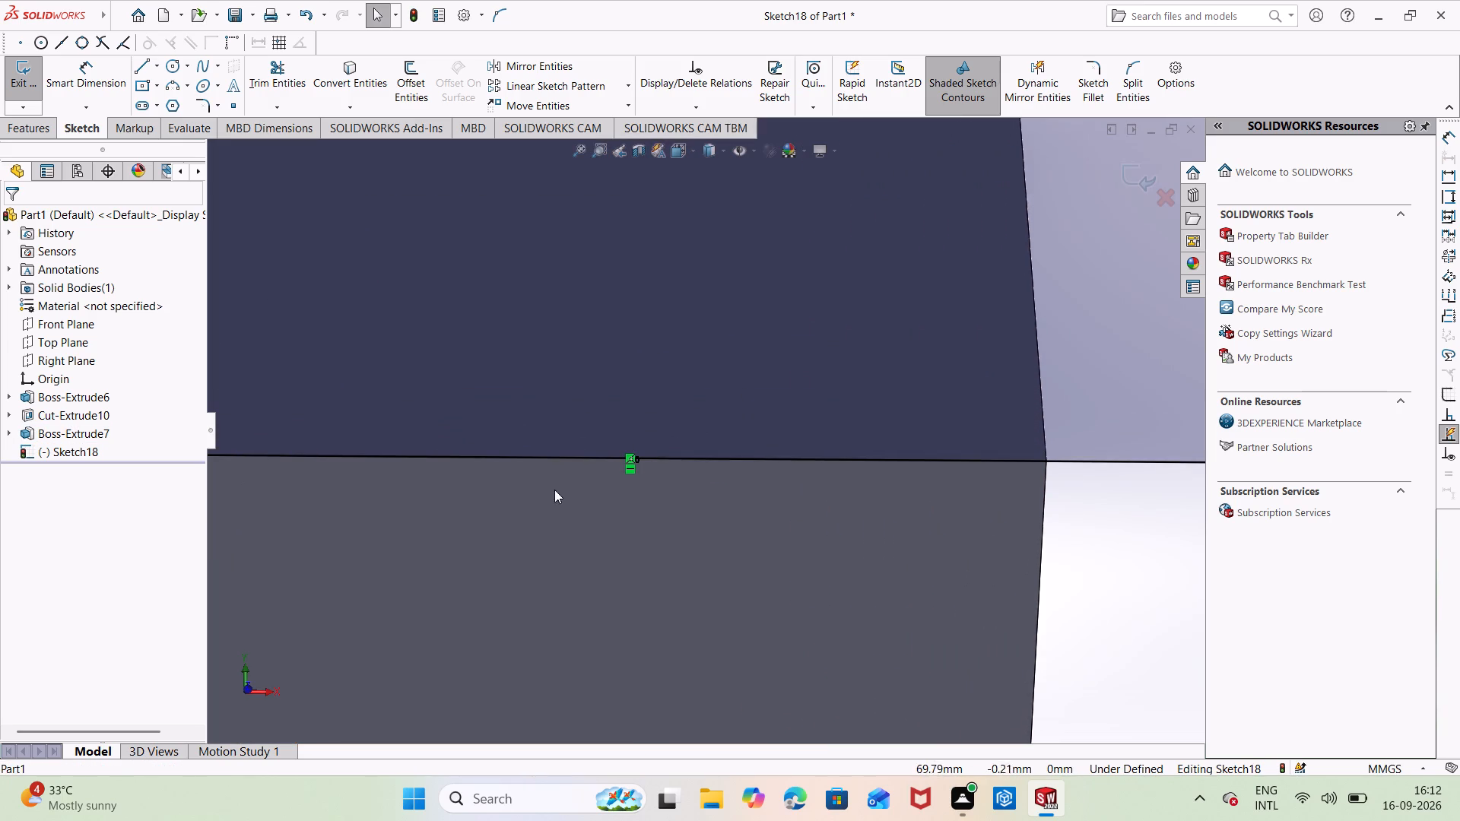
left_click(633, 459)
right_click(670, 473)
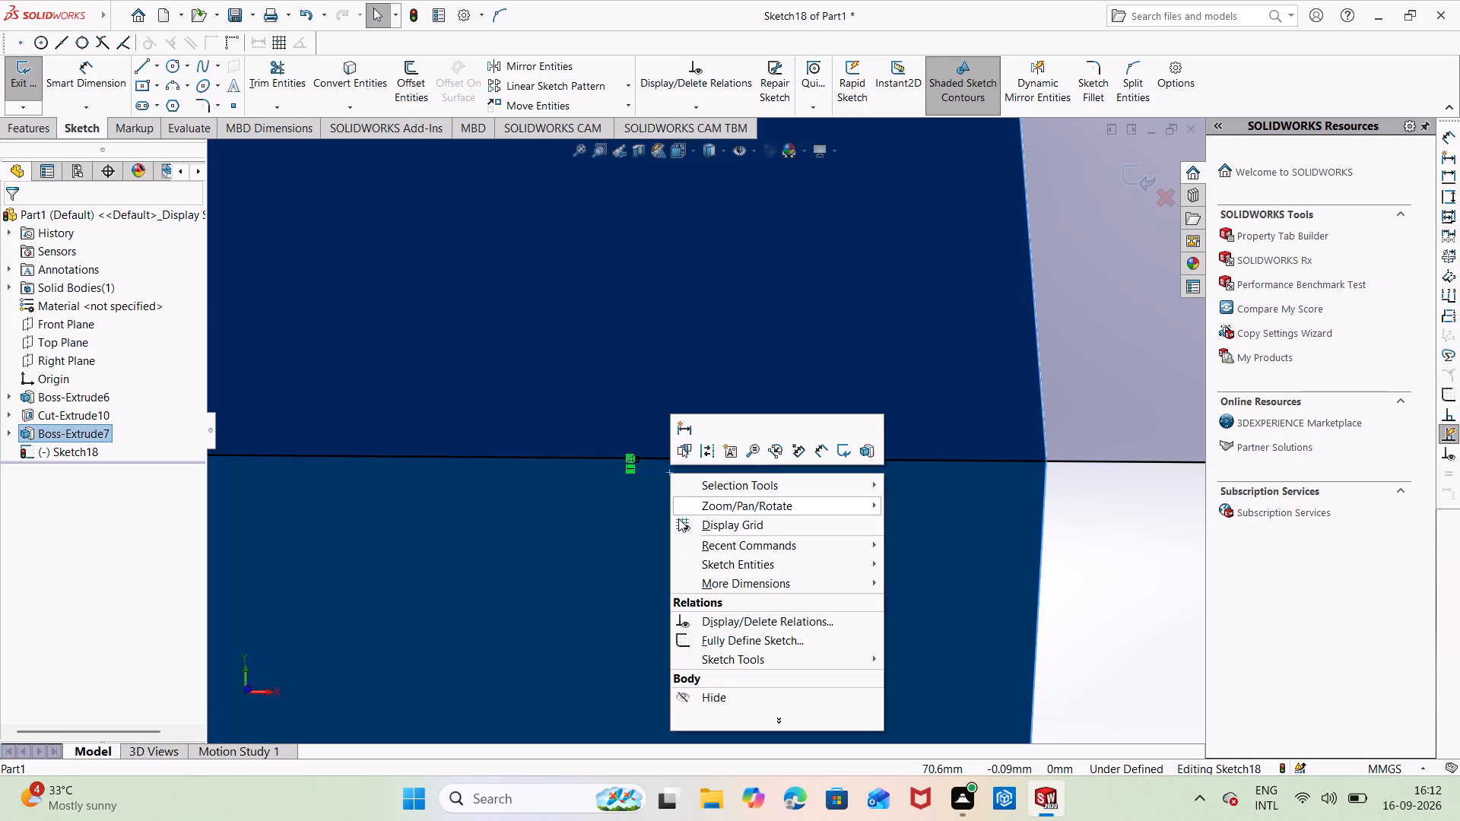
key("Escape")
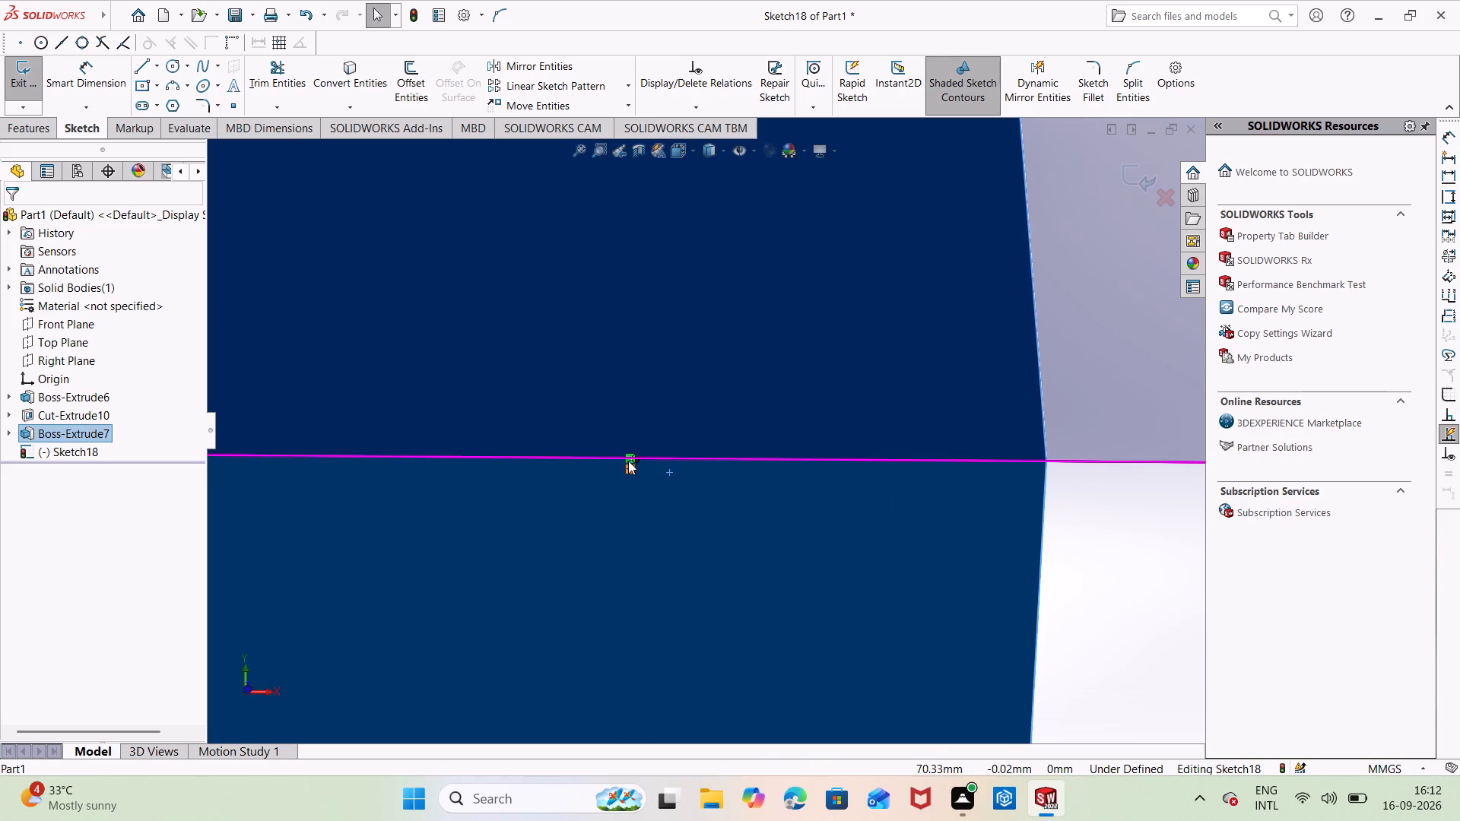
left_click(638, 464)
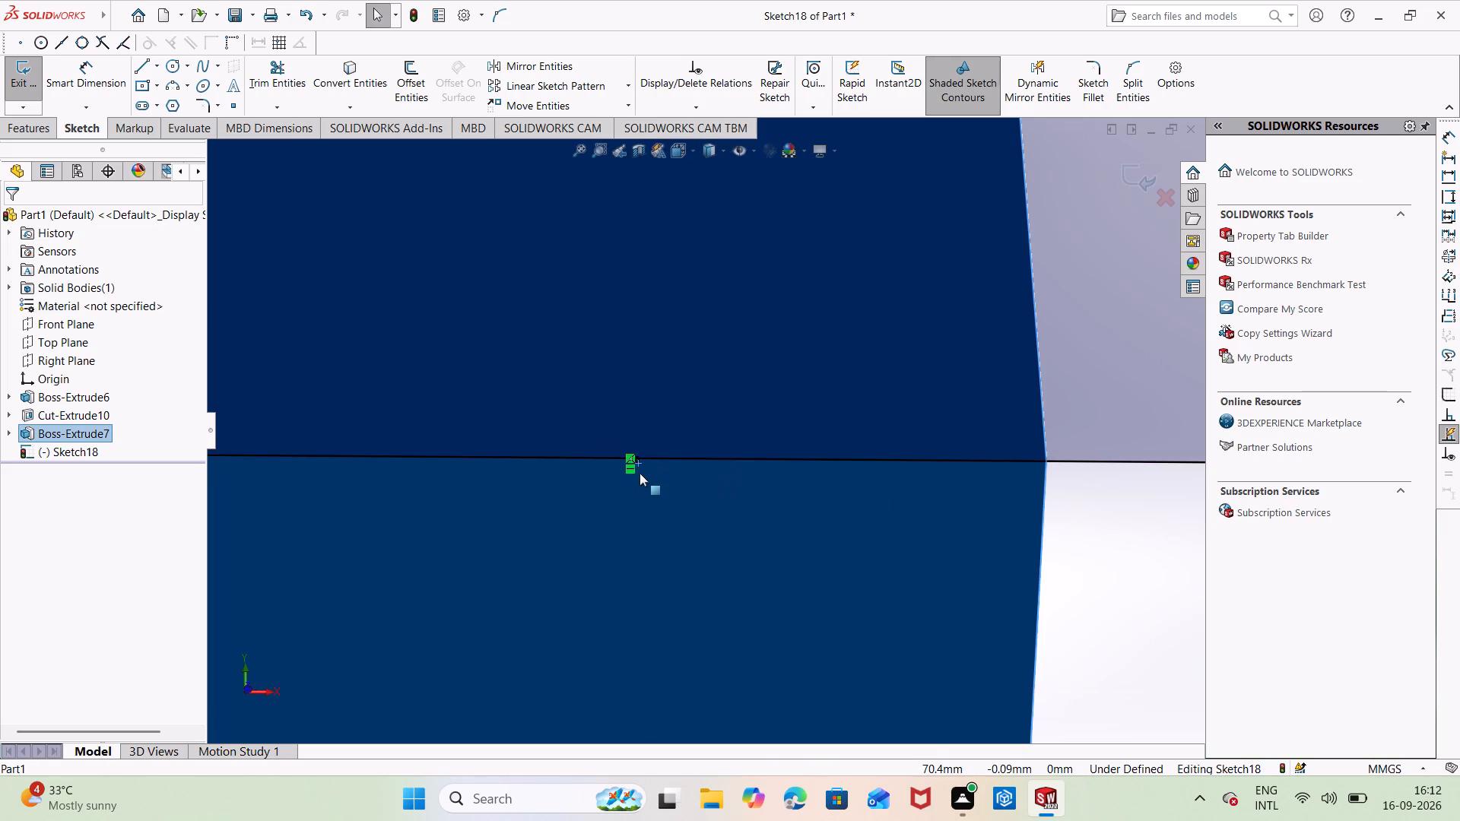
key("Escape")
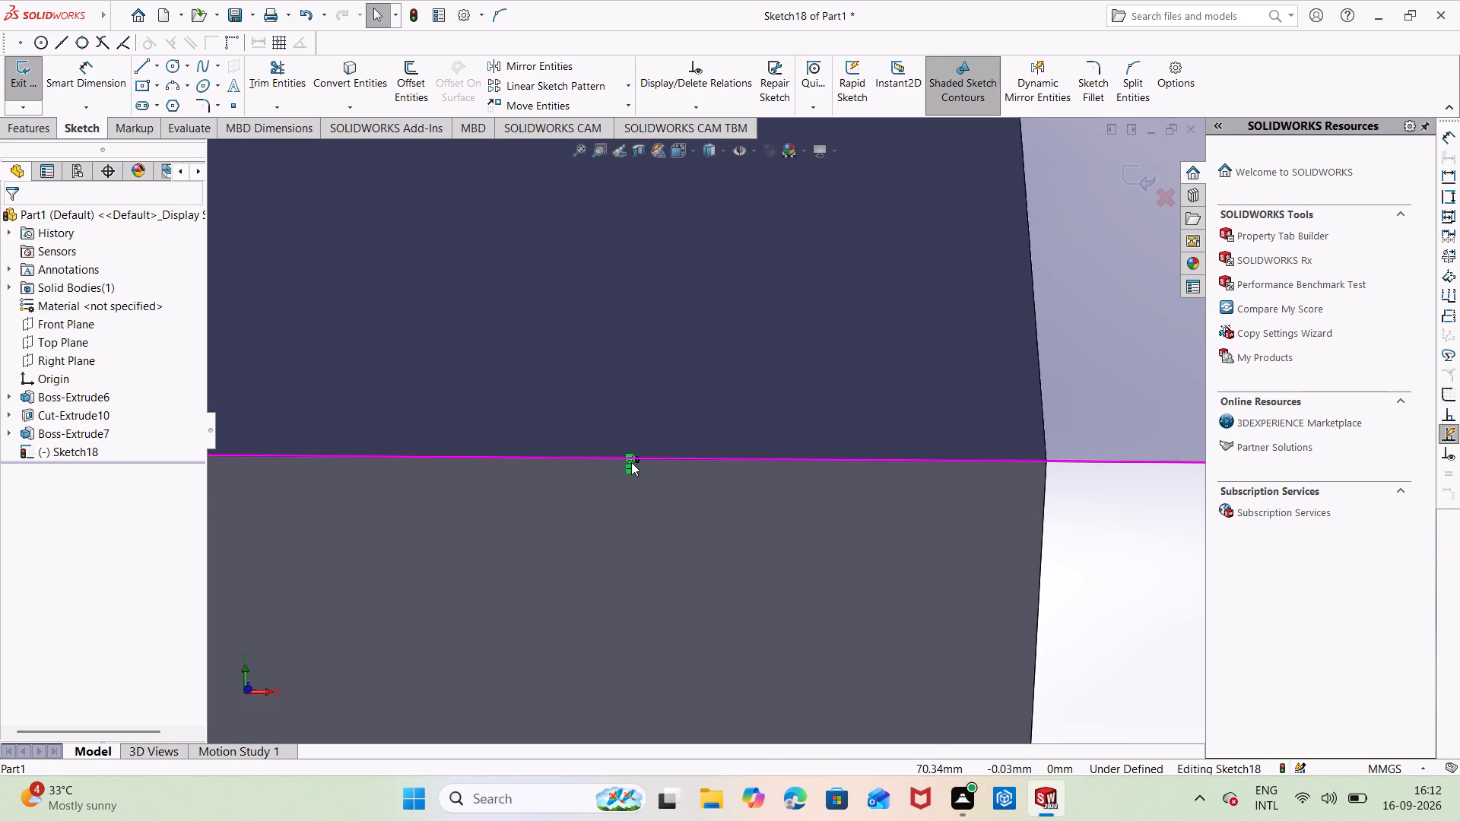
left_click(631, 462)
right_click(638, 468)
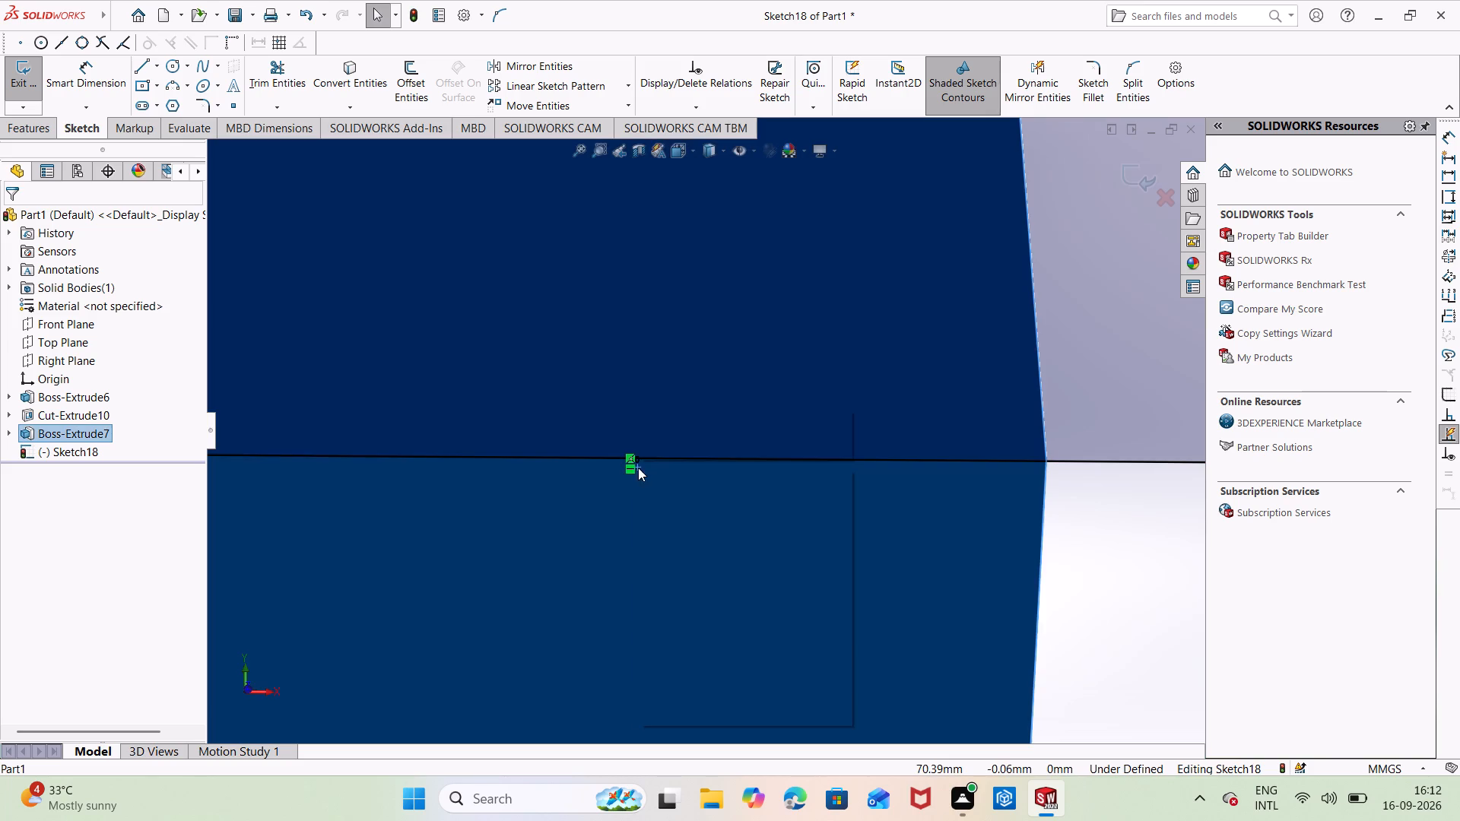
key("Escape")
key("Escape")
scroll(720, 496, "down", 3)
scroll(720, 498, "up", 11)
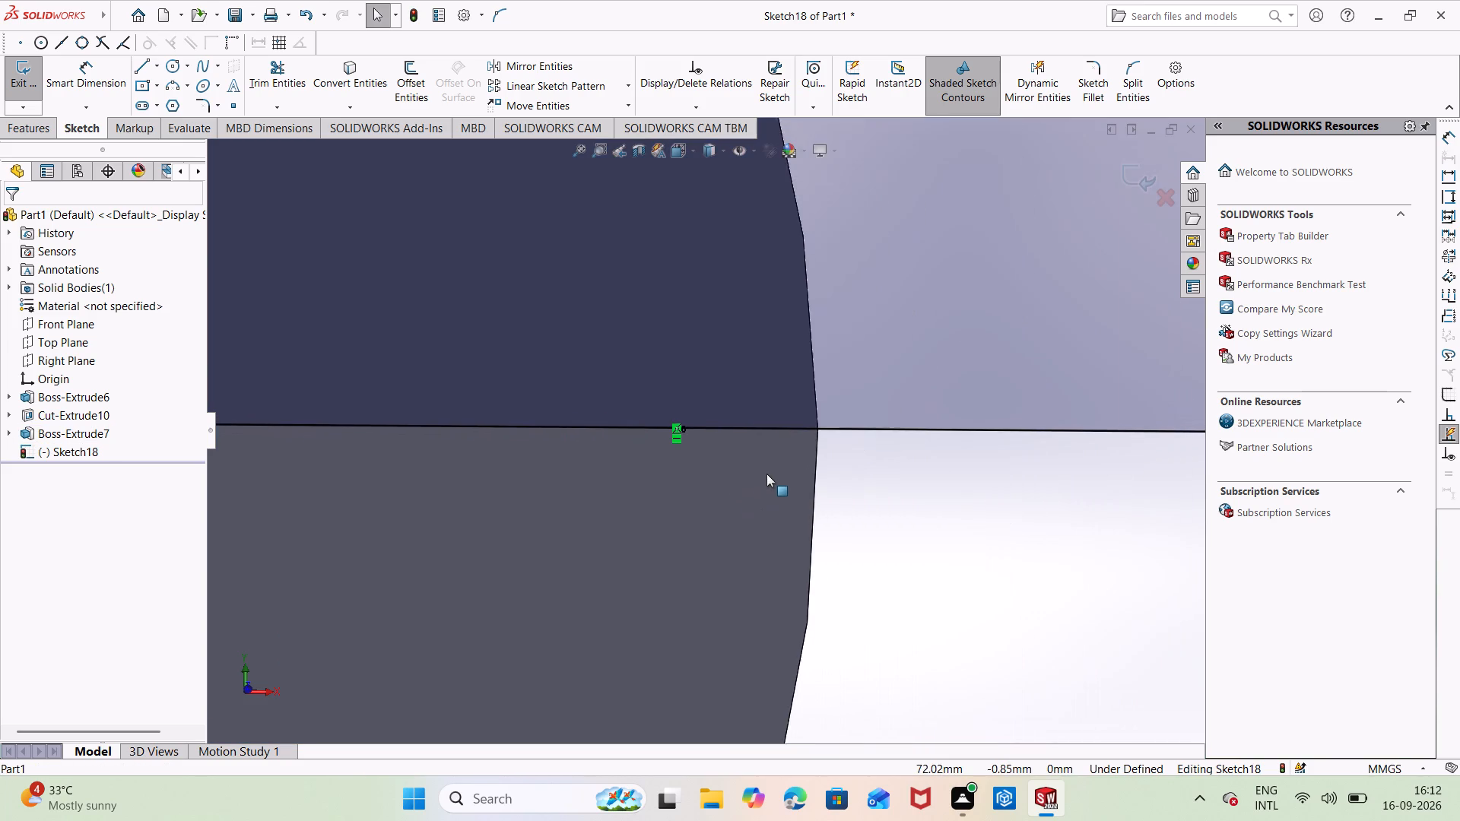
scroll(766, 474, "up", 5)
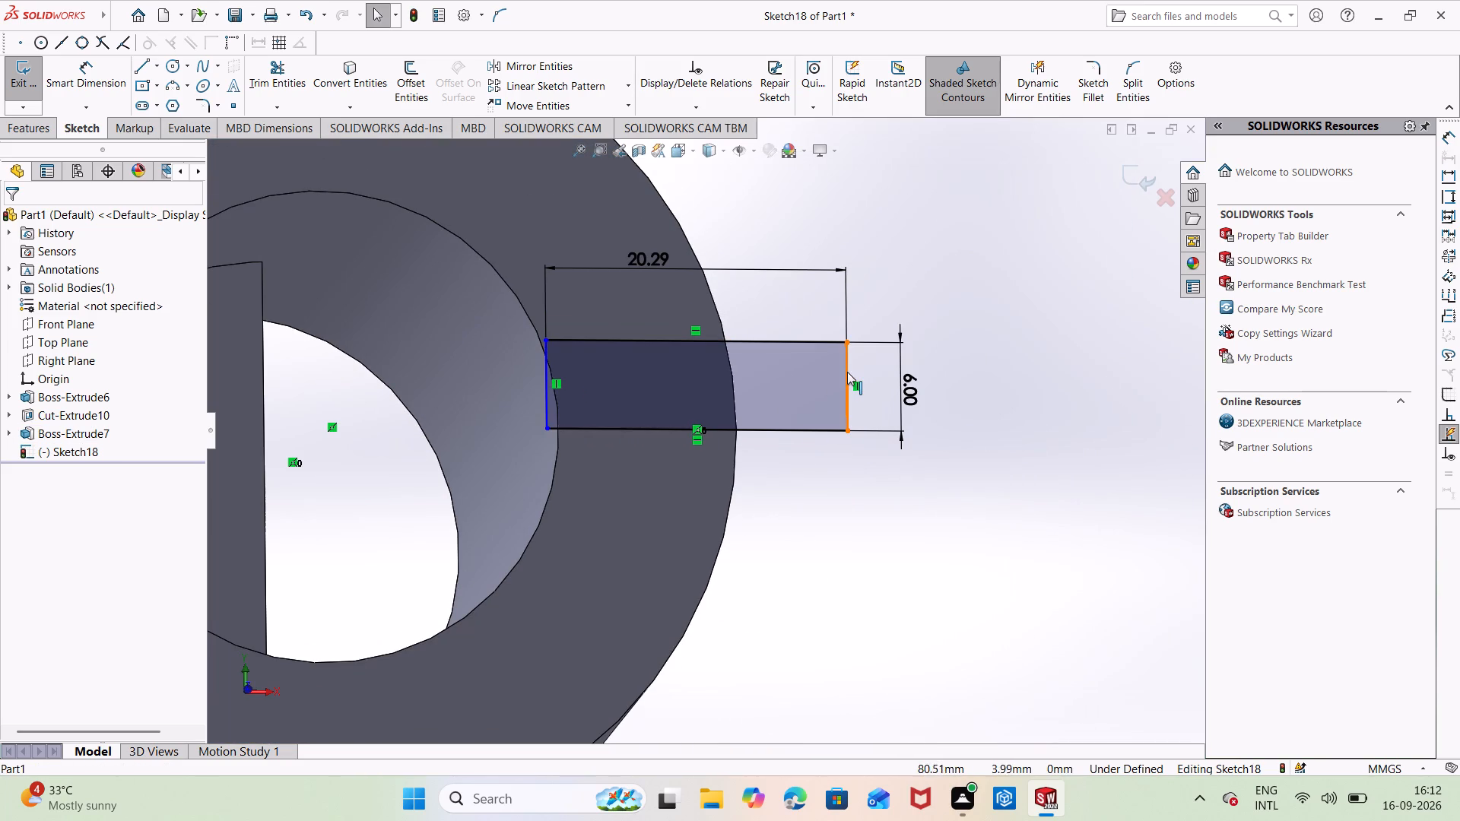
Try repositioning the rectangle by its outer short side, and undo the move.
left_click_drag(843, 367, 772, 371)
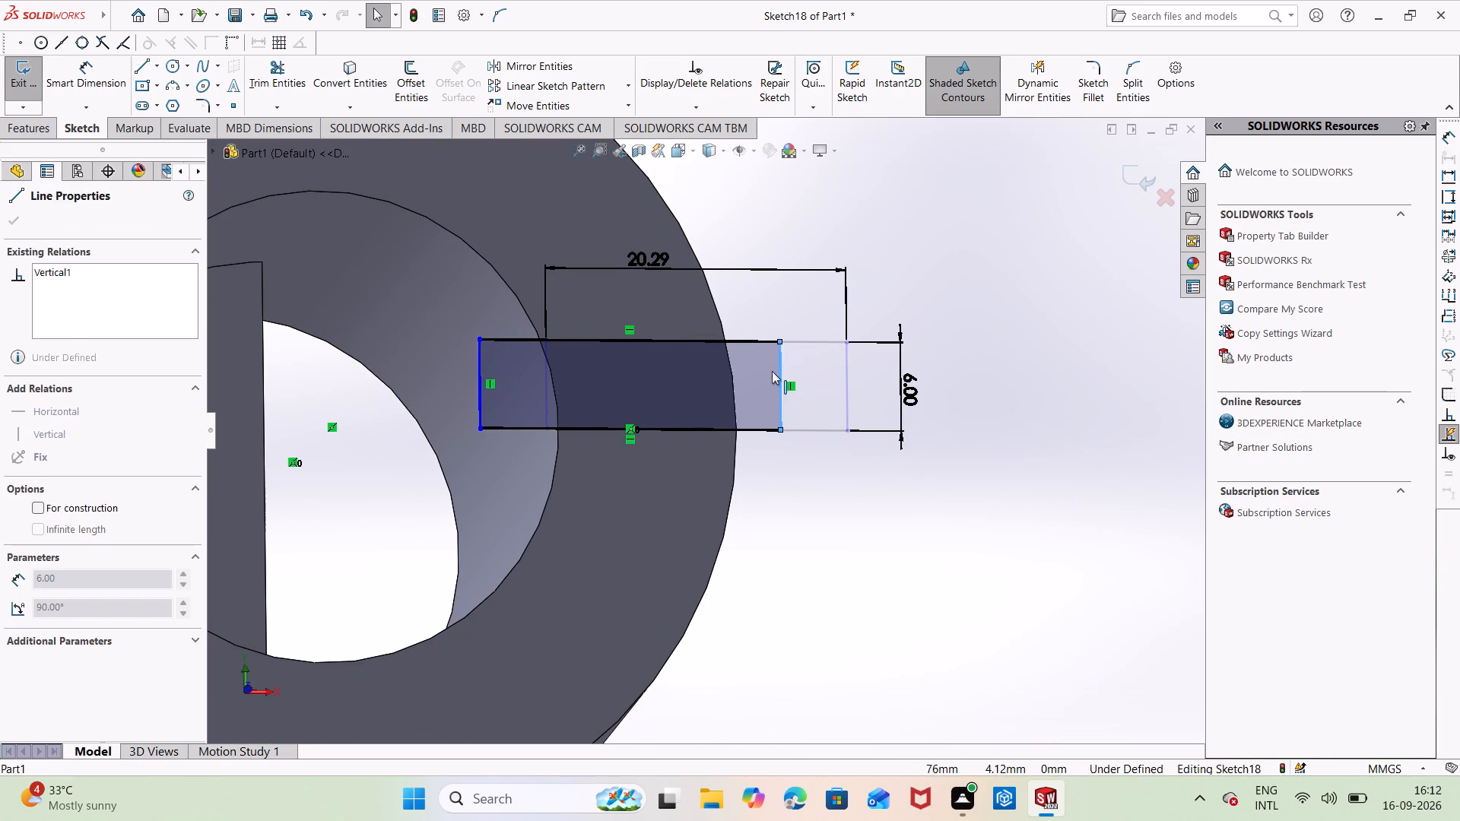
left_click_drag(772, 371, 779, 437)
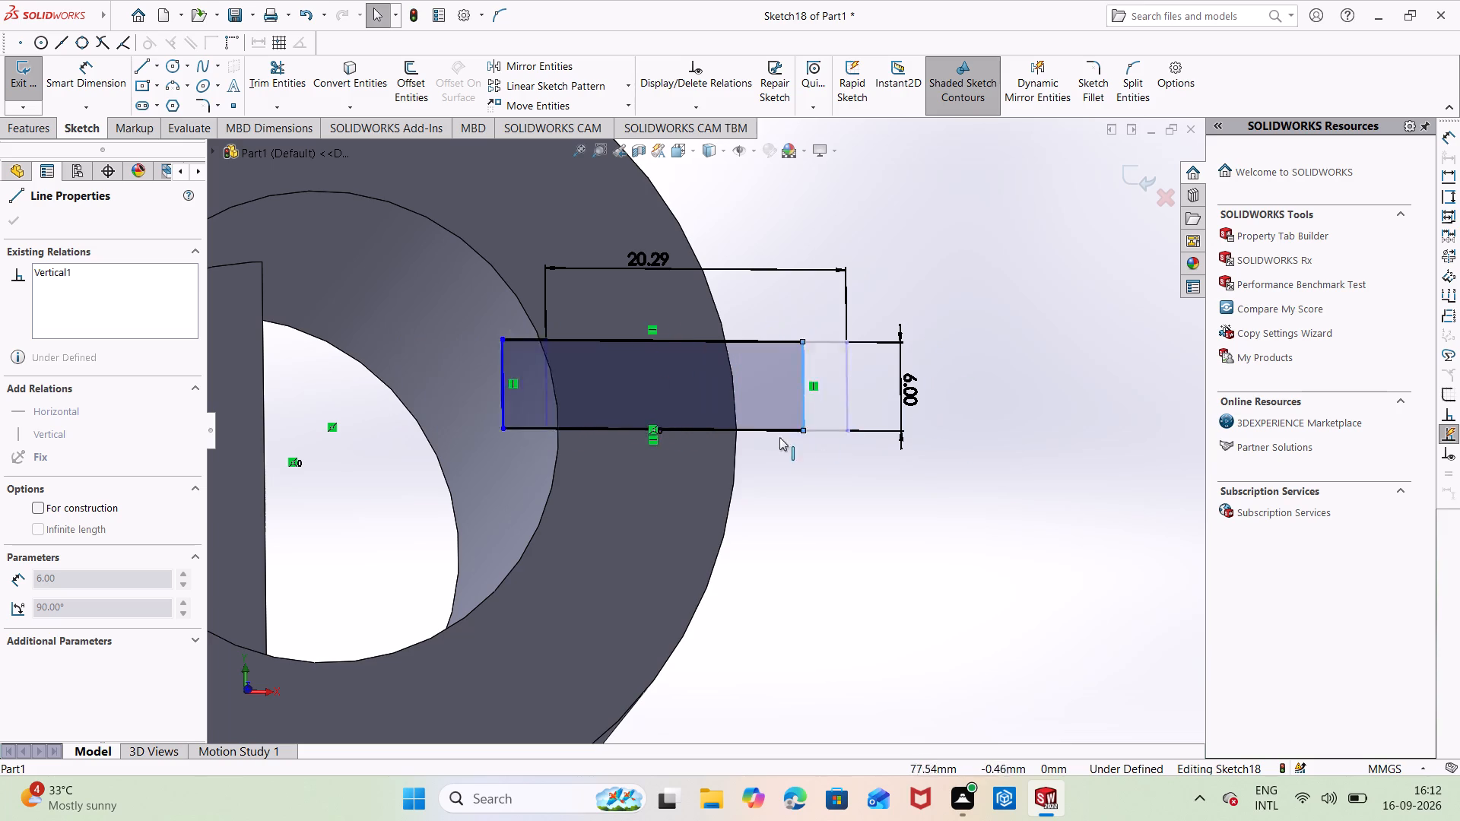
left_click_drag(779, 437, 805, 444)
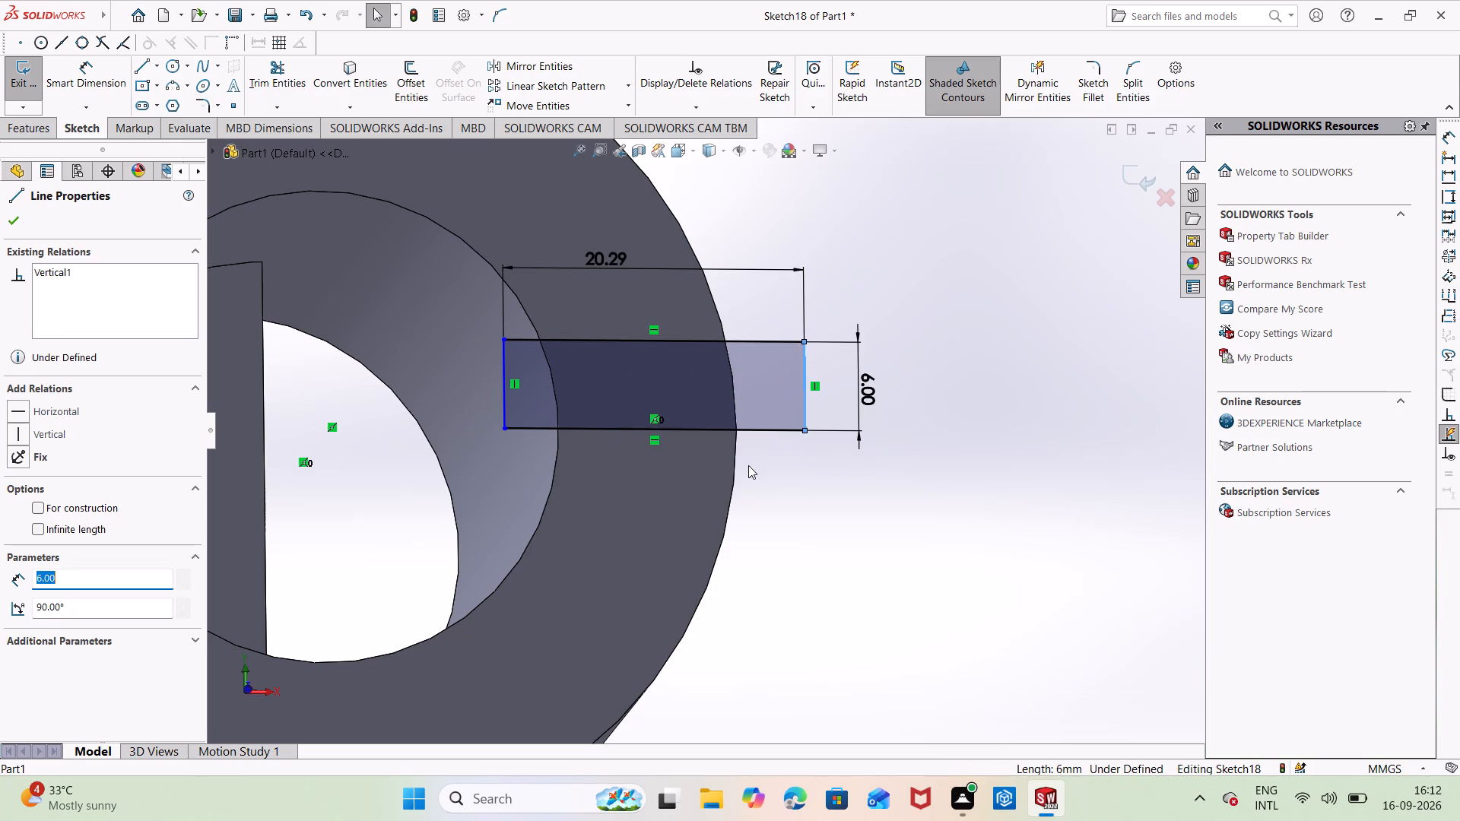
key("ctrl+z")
Delete all four lines of the rectangle across the boss wall, including their associated dimensions.
right_click(769, 391)
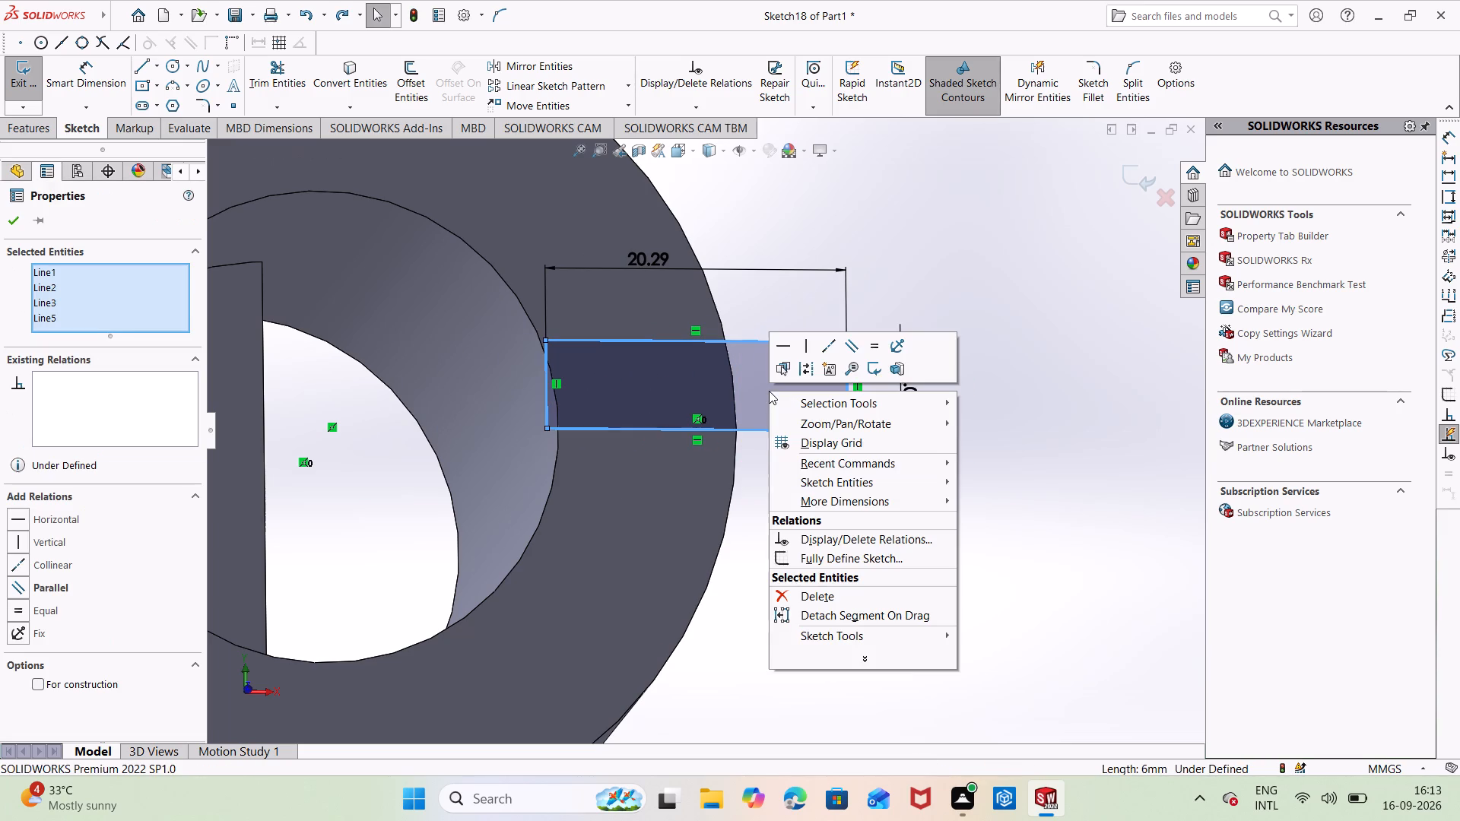
left_click(820, 599)
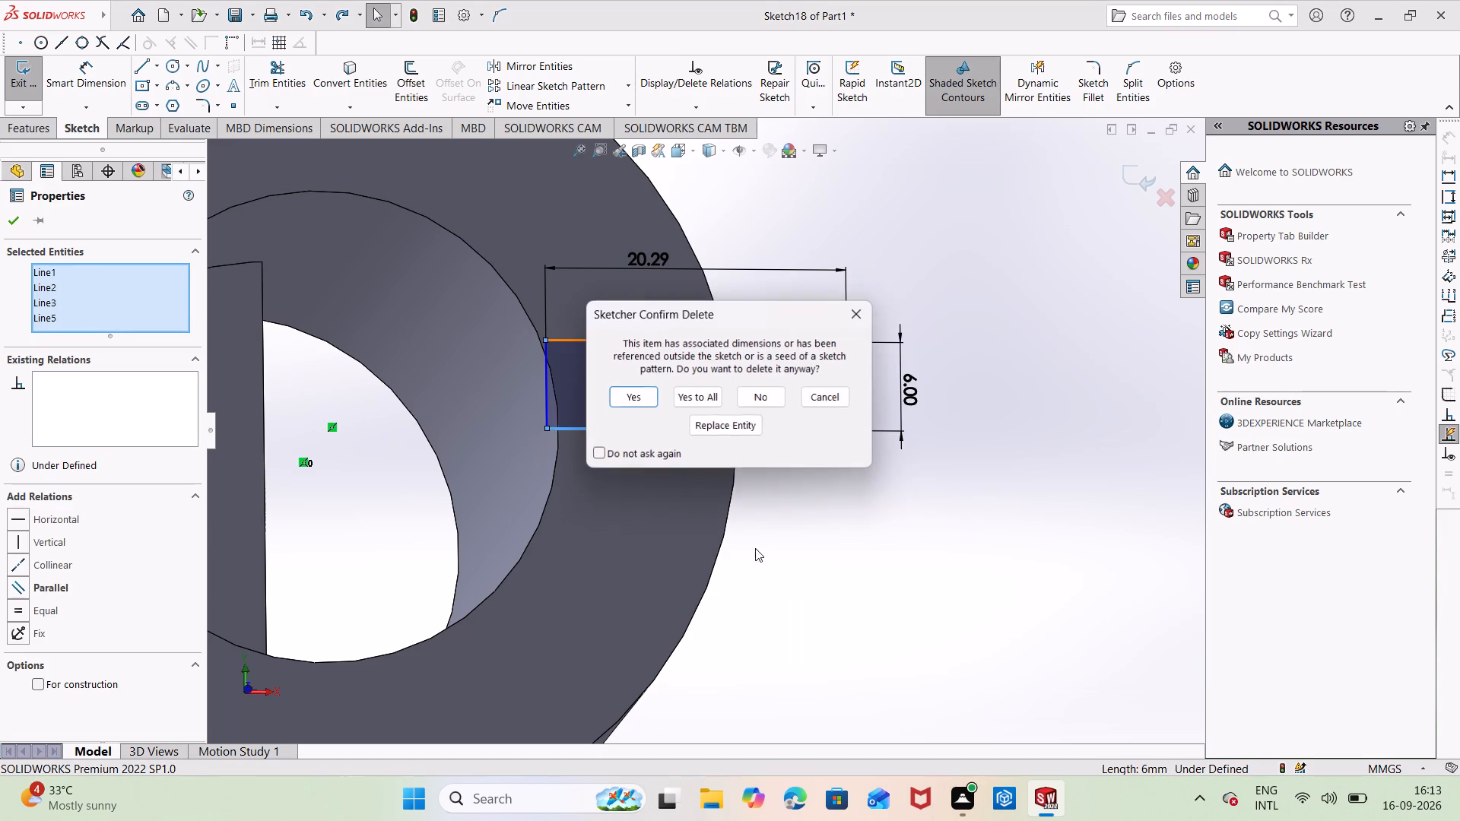
left_click(640, 400)
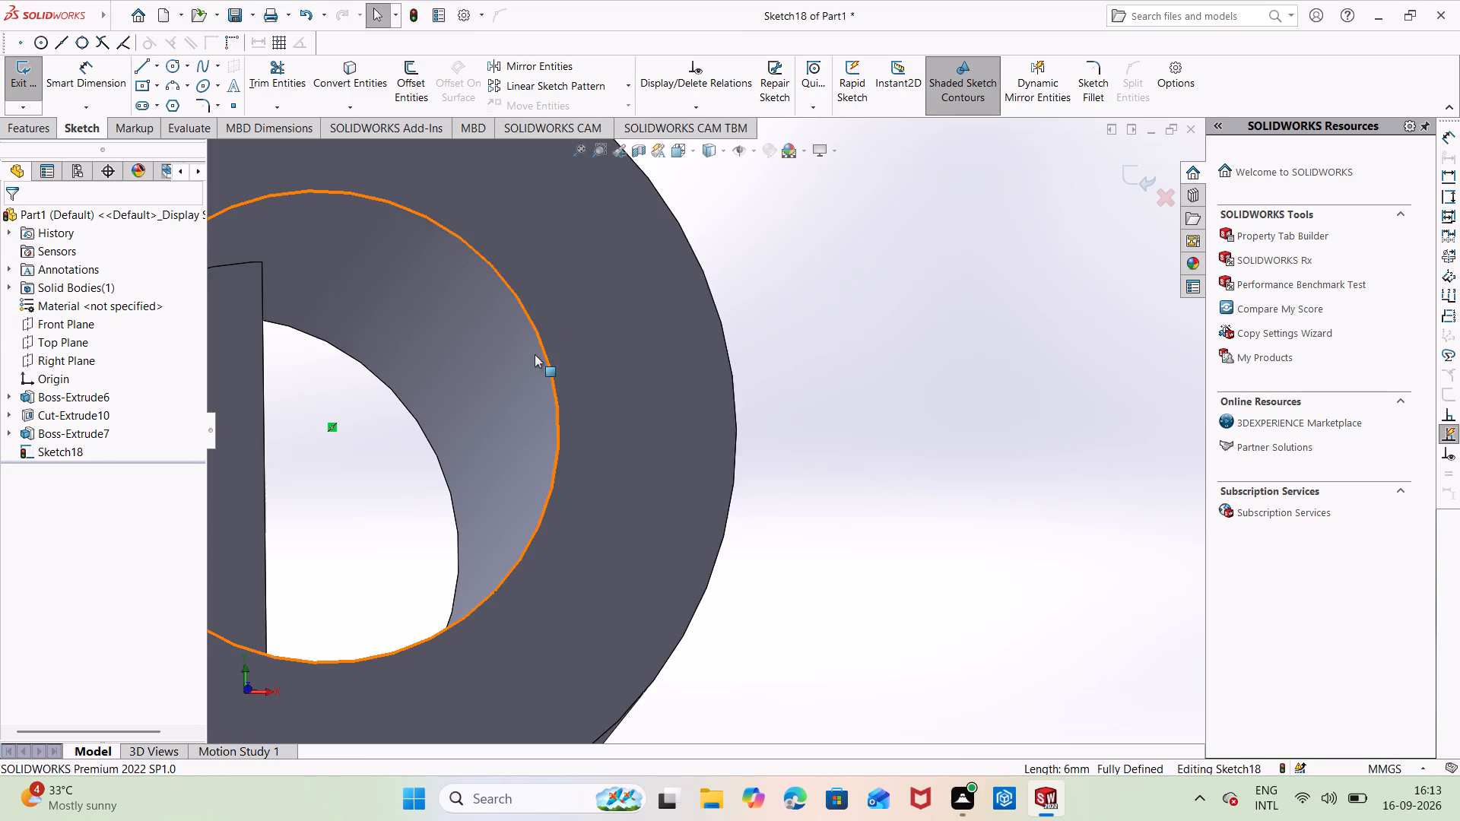
Draw a closed rectangle of lines about 19 by 9.4 mm across the boss wall, its inner side split at the bore's horizontal centreline.
key("ctrl+8")
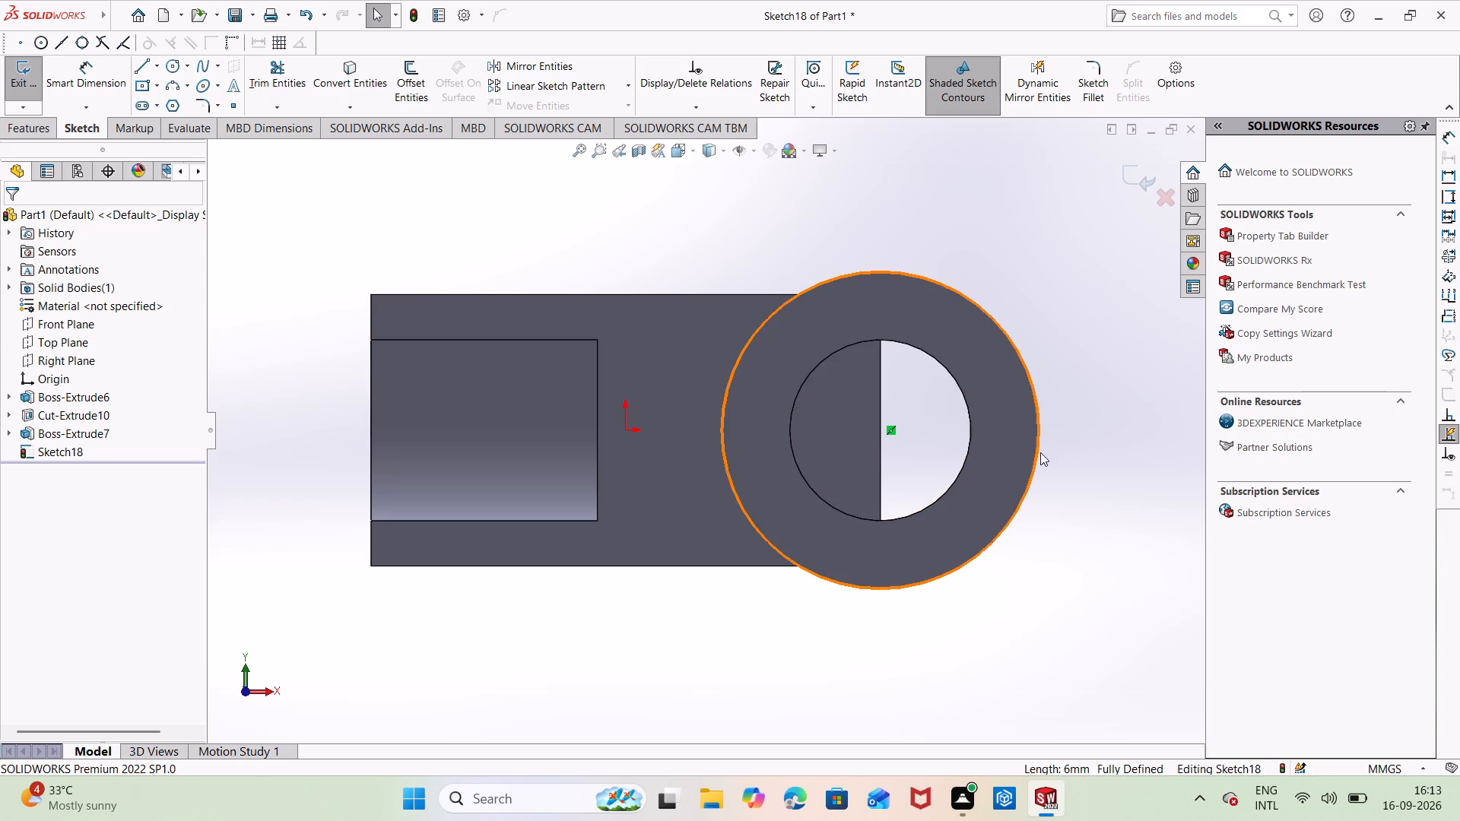
right_click_drag(1045, 251, 922, 216)
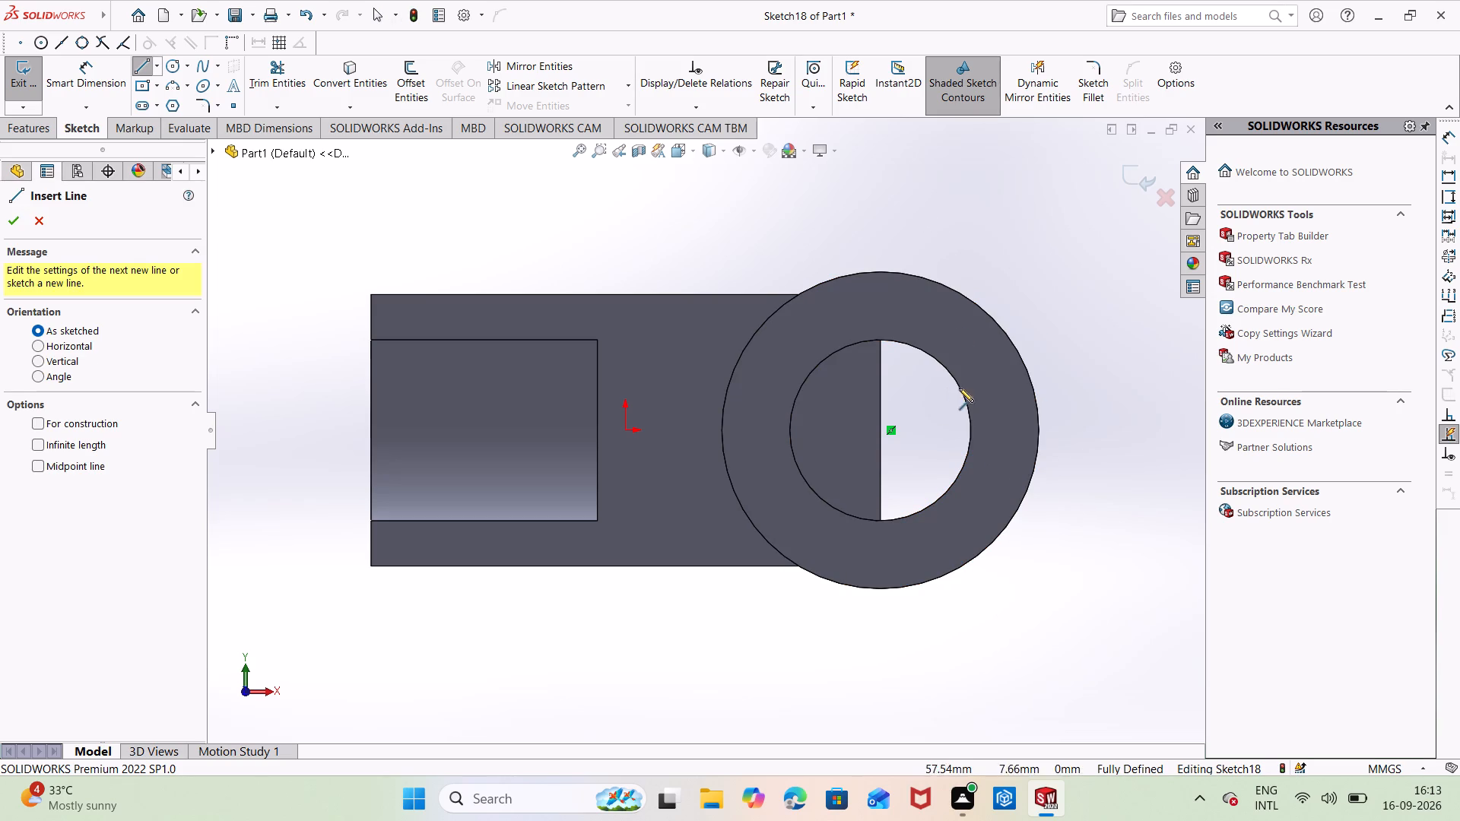
left_click(952, 430)
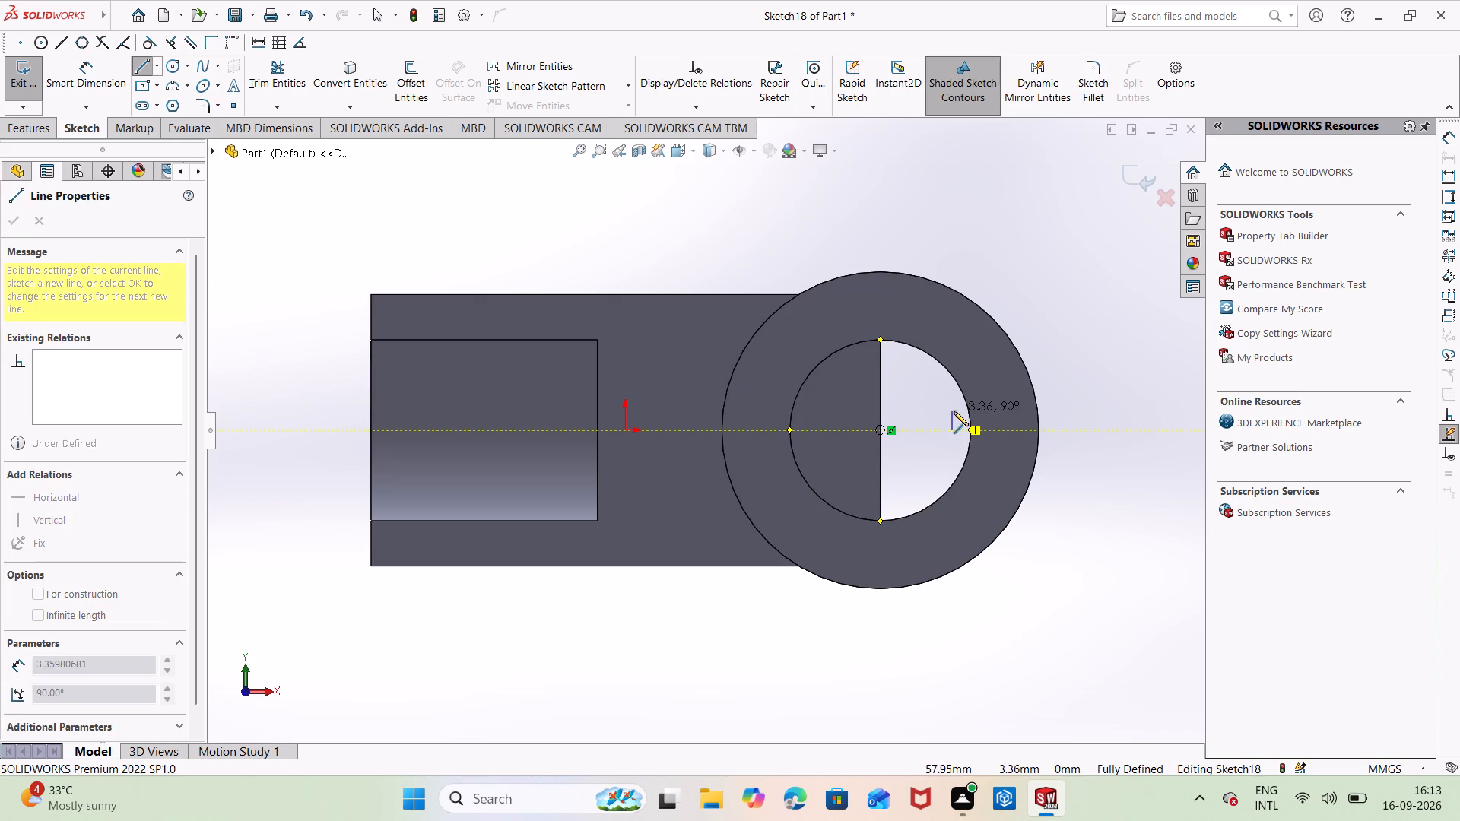
left_click(953, 407)
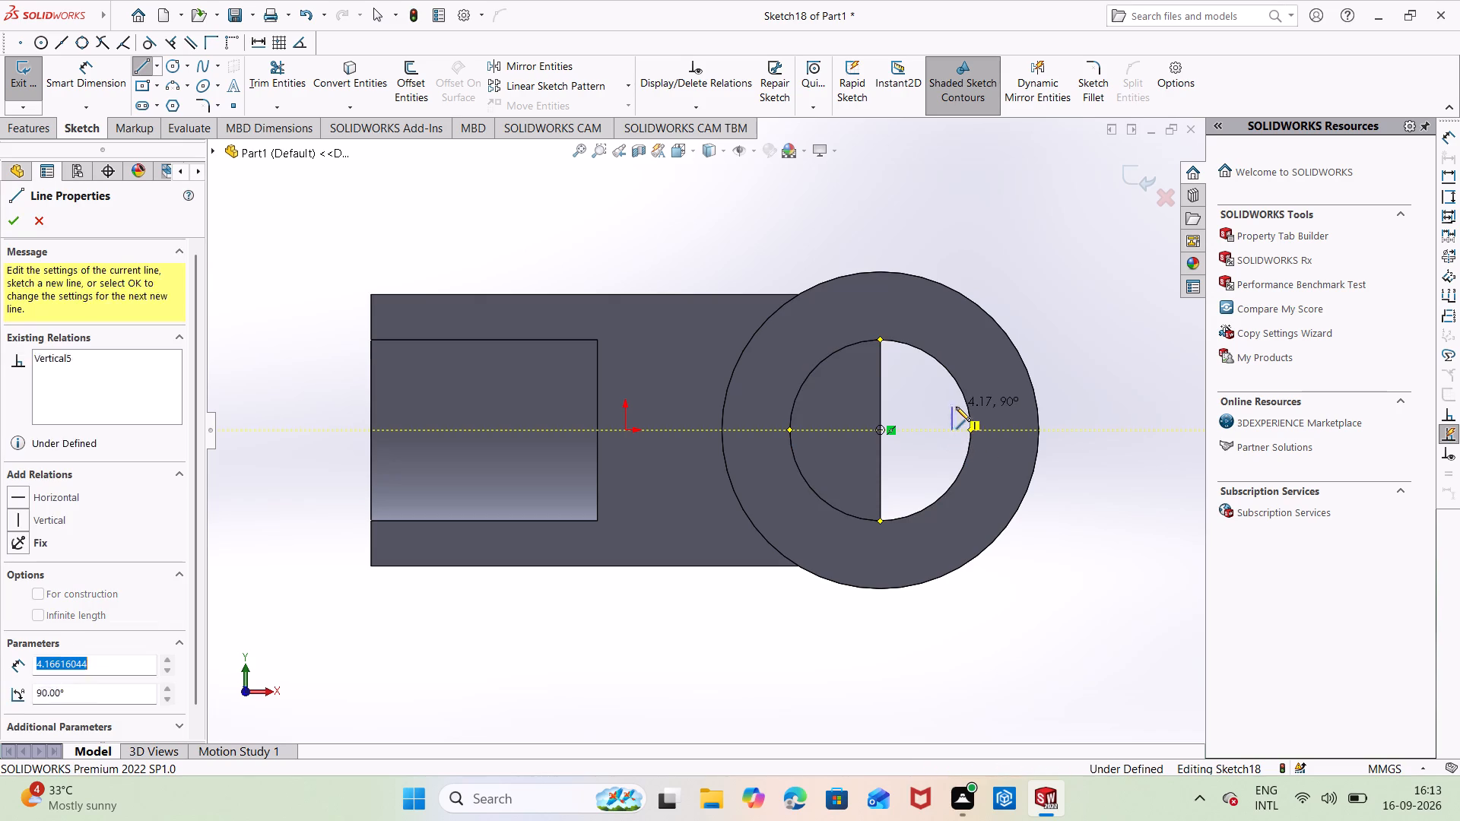
left_click(1059, 407)
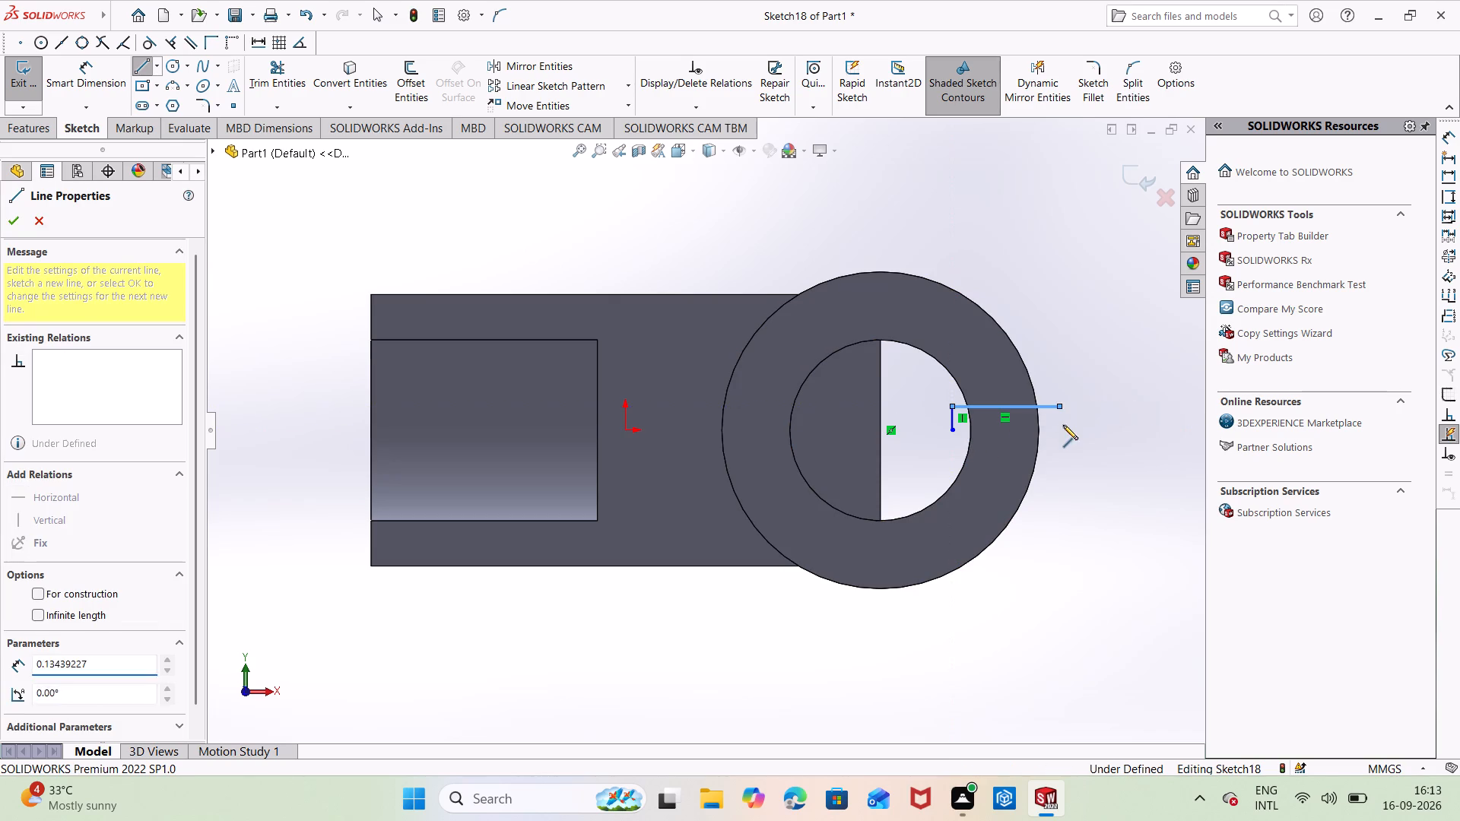
left_click(1061, 460)
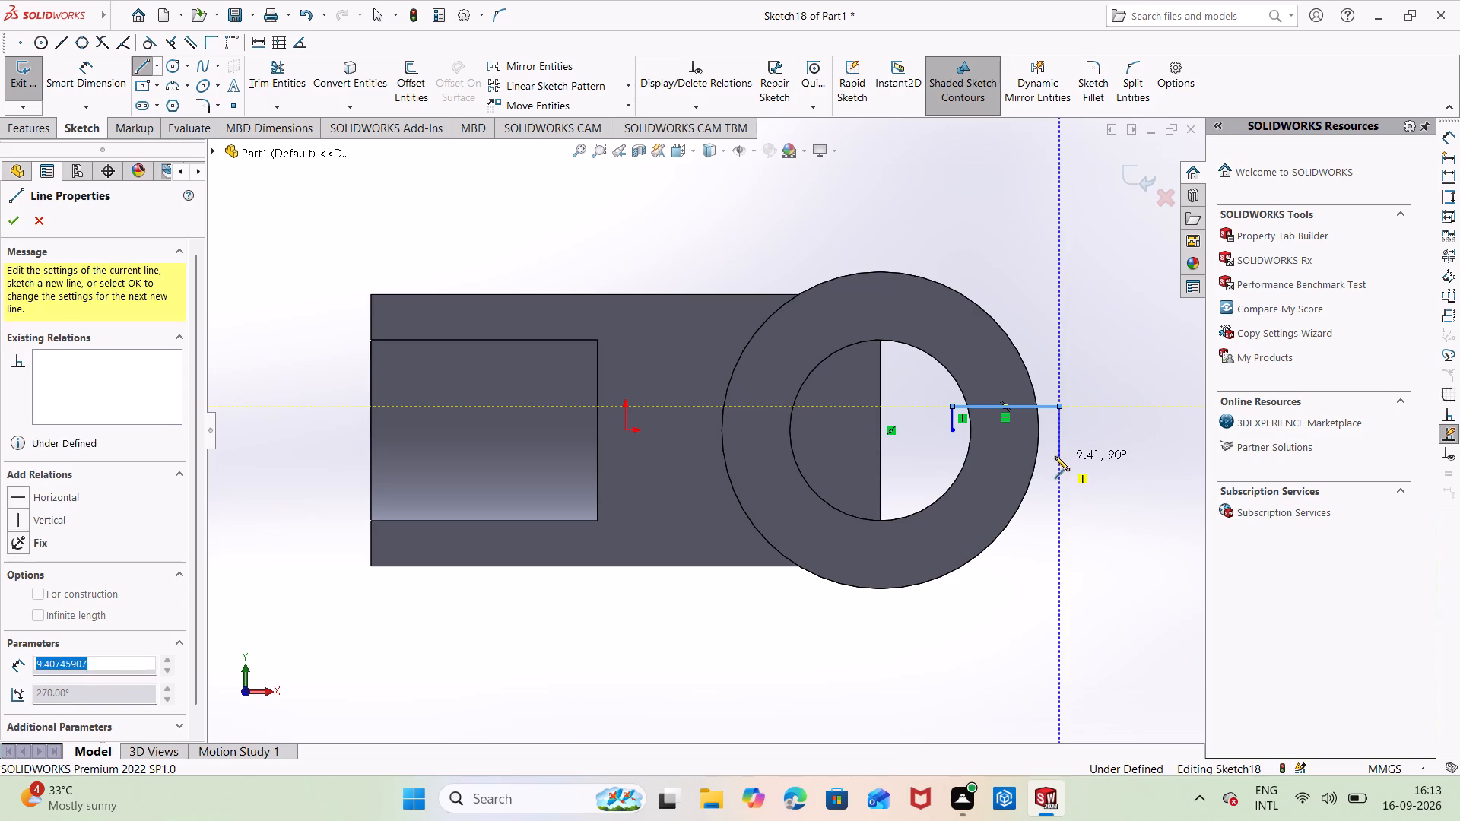
left_click(953, 458)
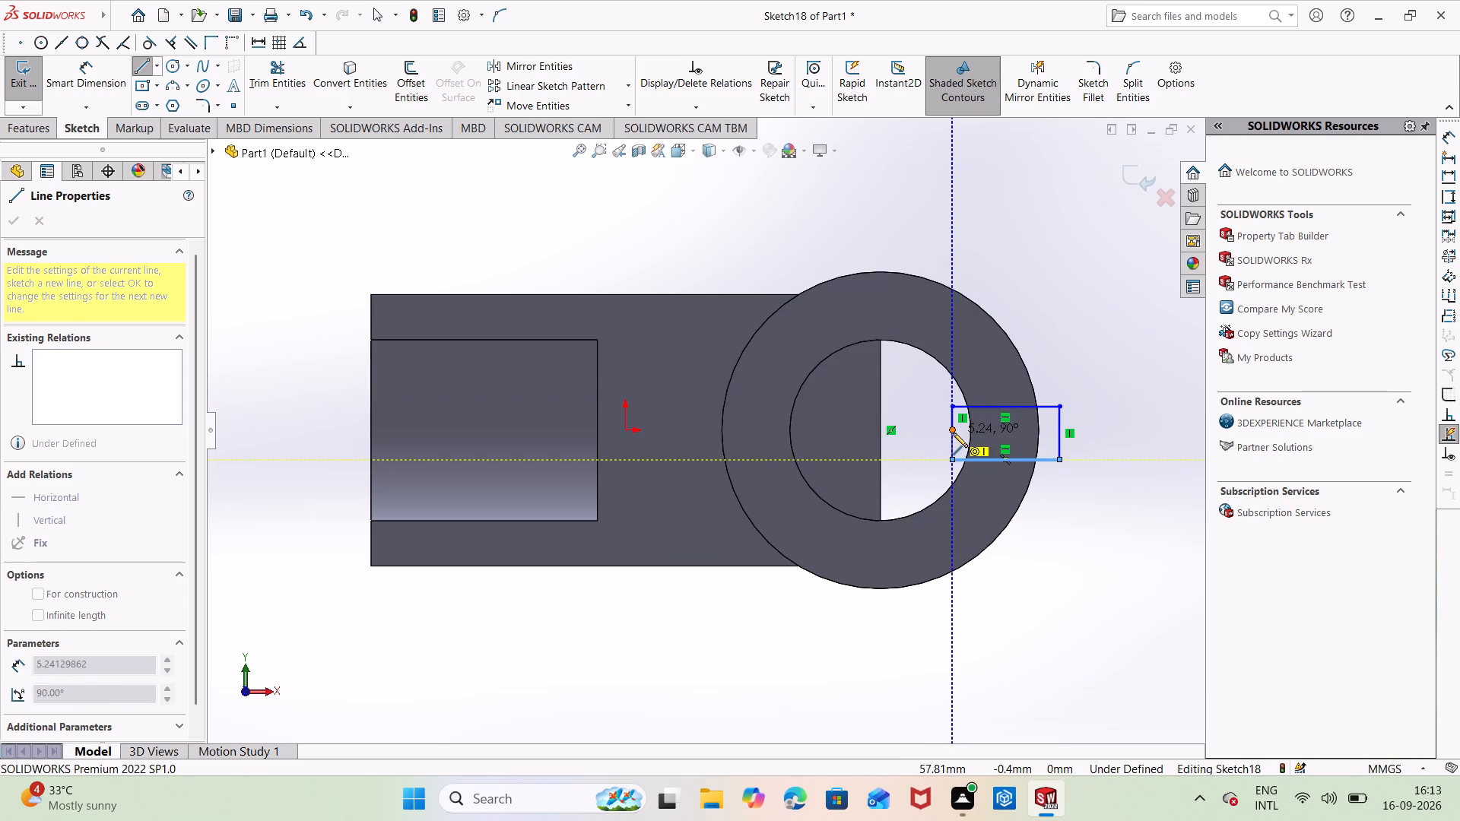
left_click(953, 433)
key("Escape")
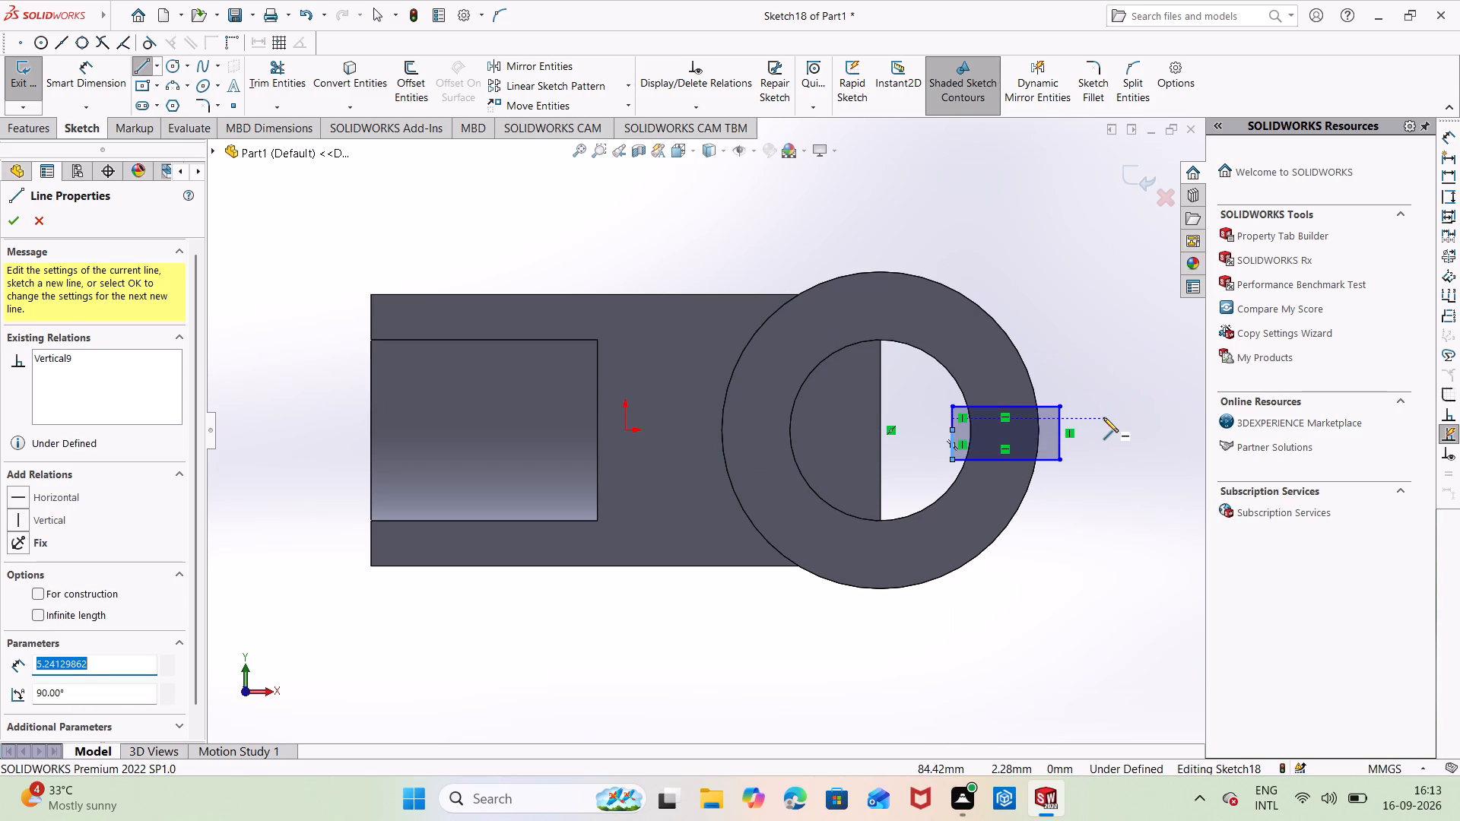
key("Escape")
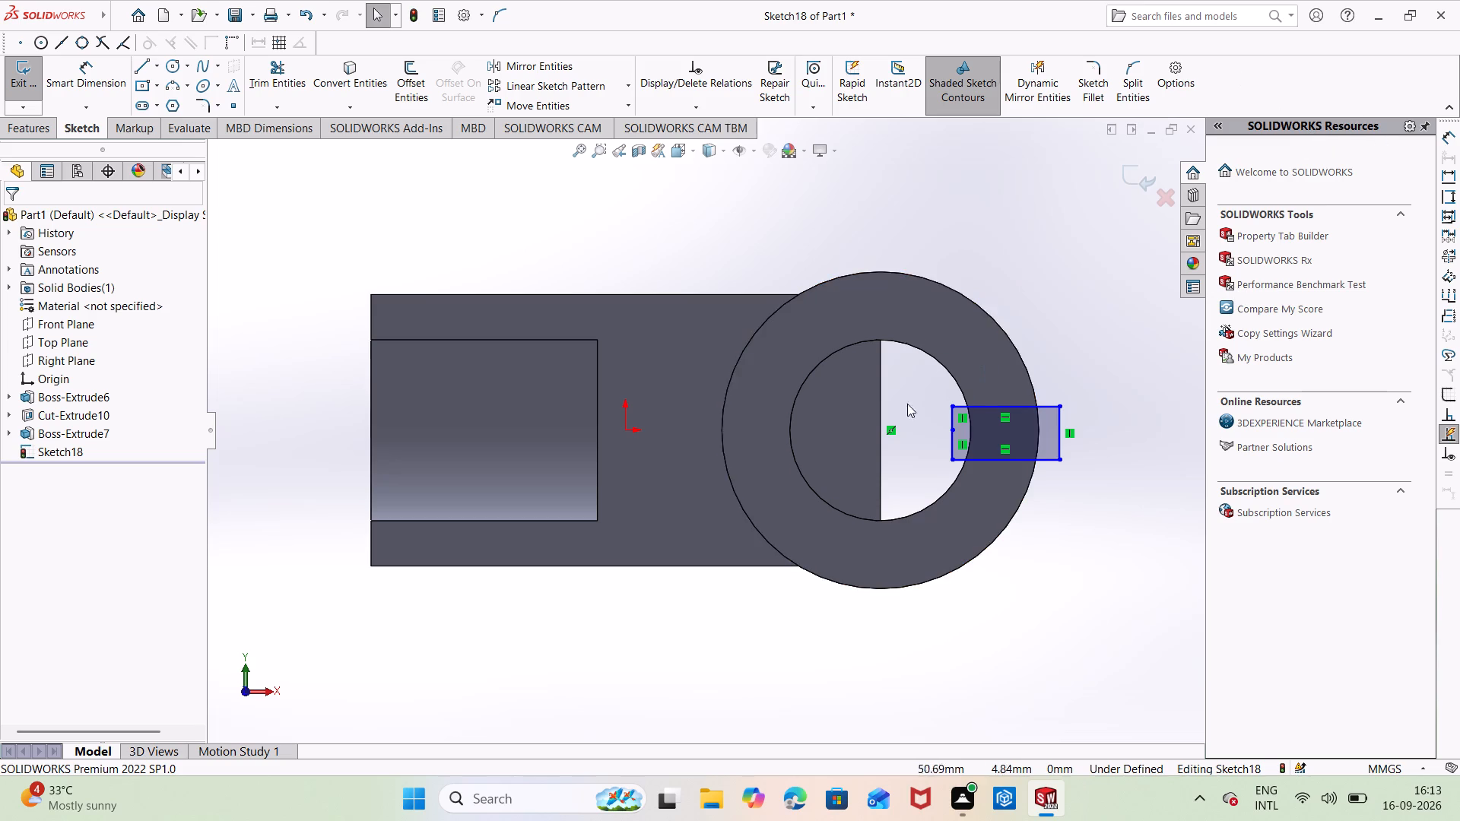
Dimension the upper segment of the rectangle's split inner side to 3 mm.
right_click_drag(1098, 303, 1144, 219)
left_click(952, 417)
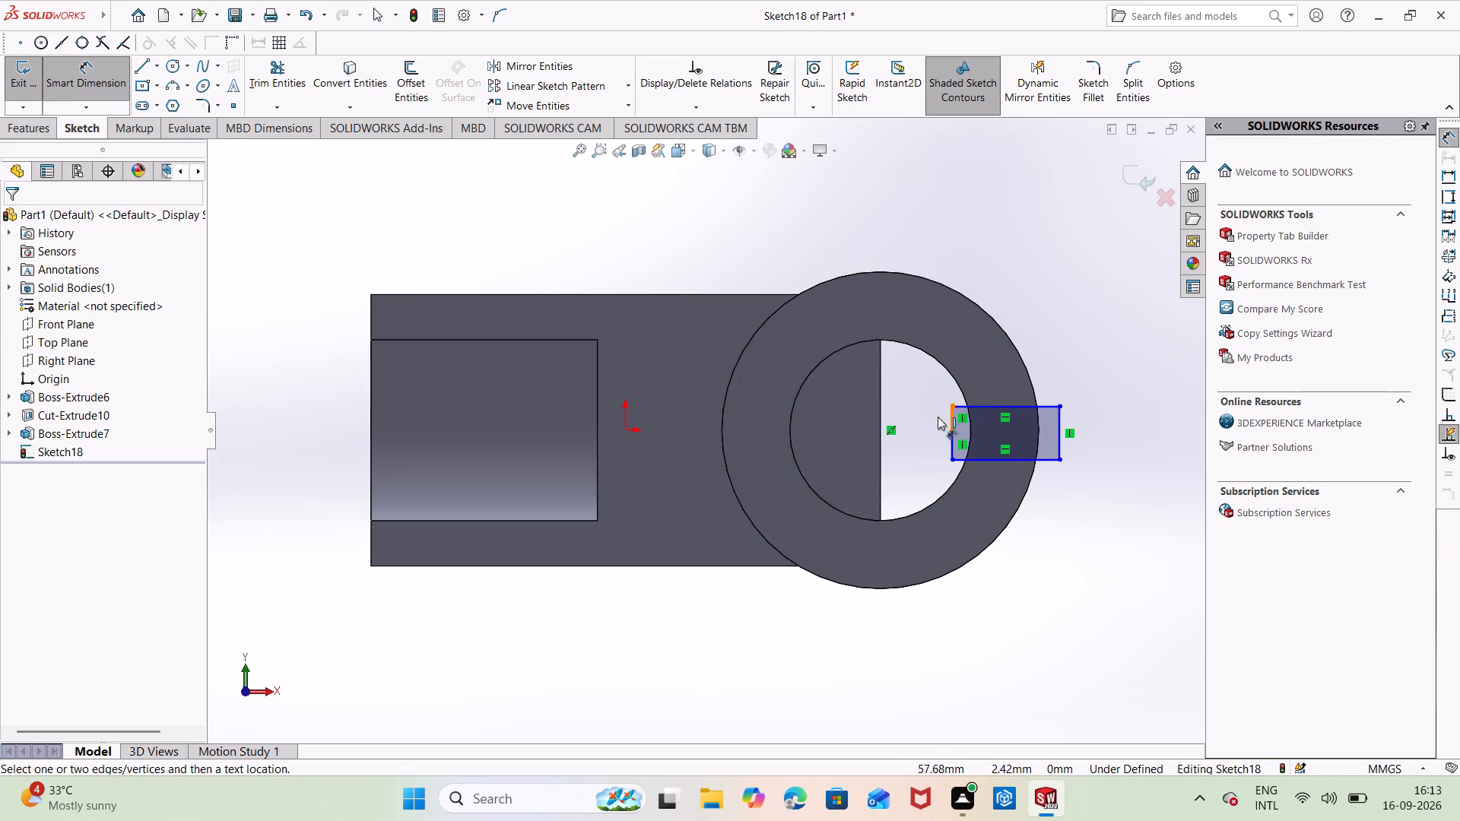
left_click(930, 415)
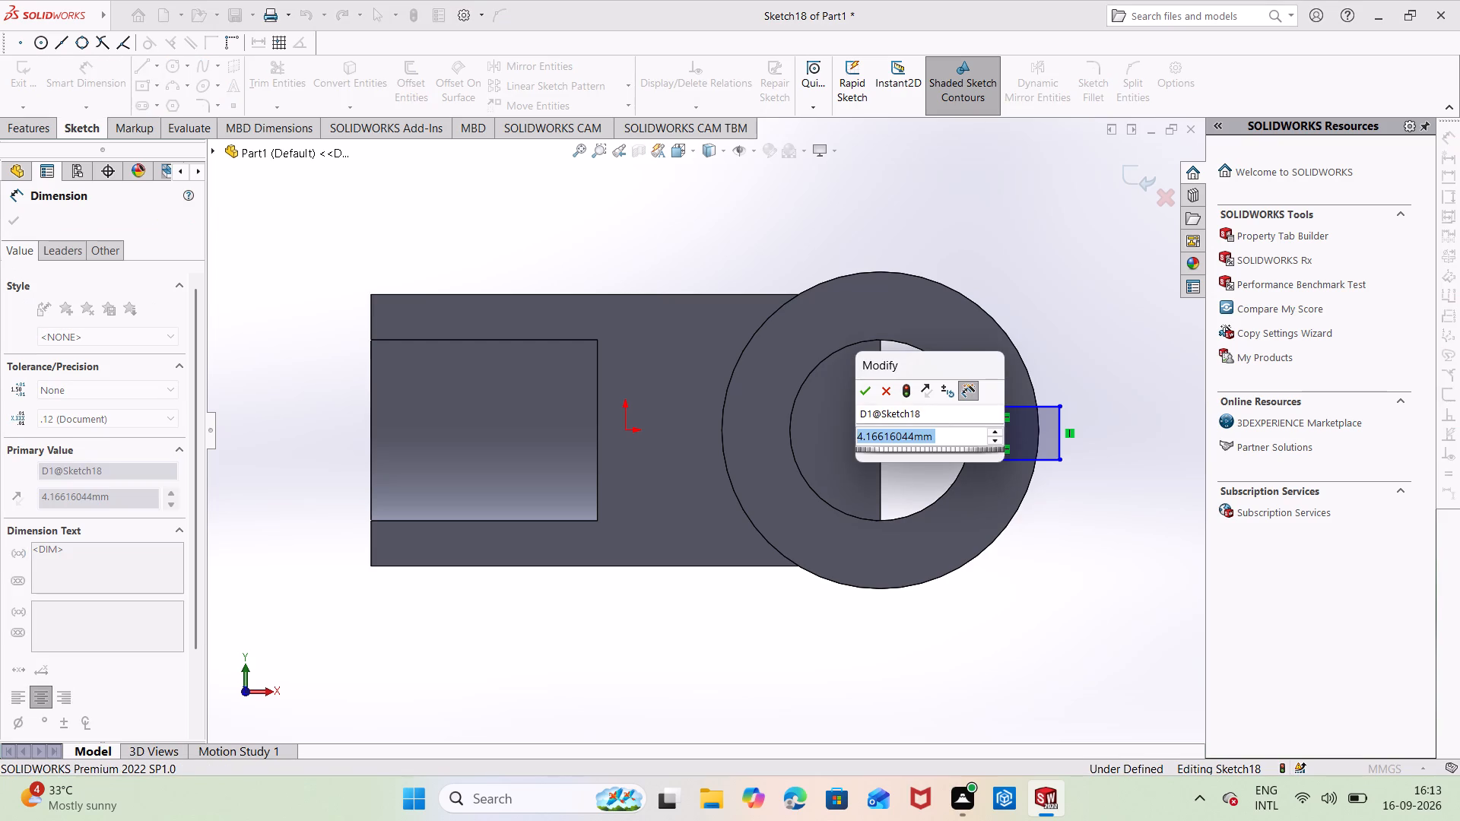
key("BackSpace")
key("3")
key("Return")
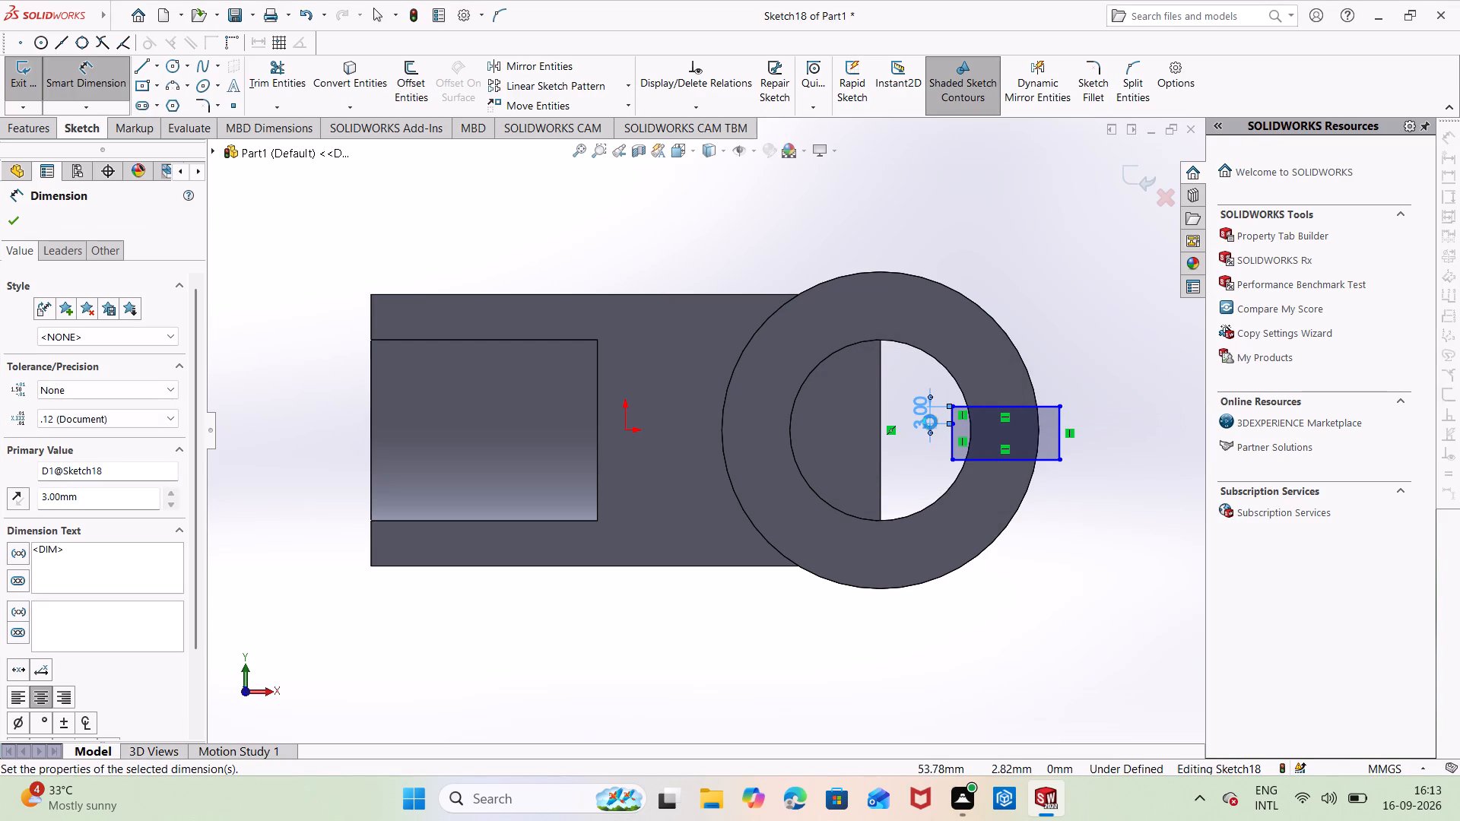
Dimension the lower segment of the rectangle's split inner side to 3 mm.
left_click(954, 440)
left_click(929, 448)
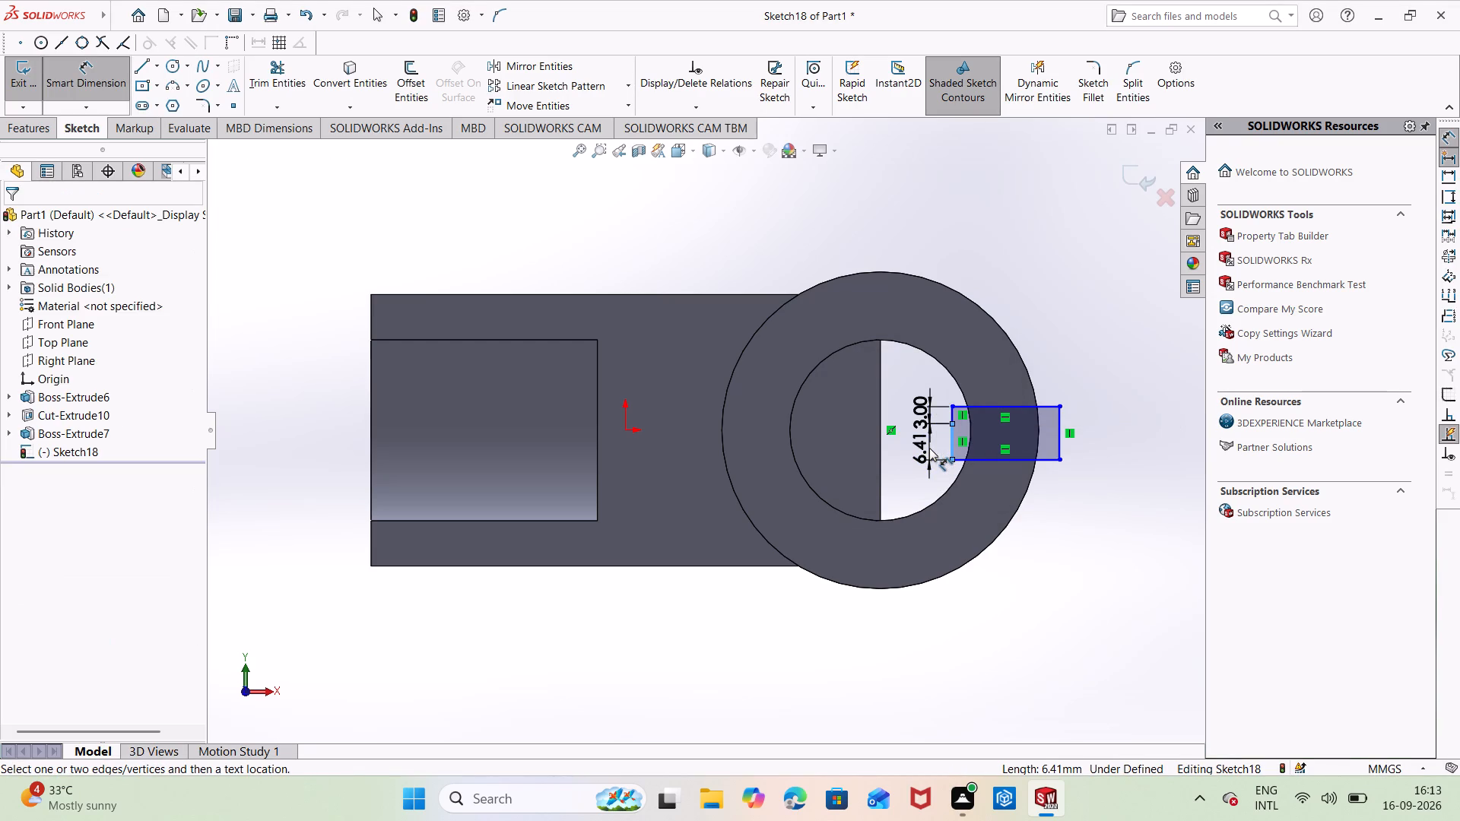
key("BackSpace")
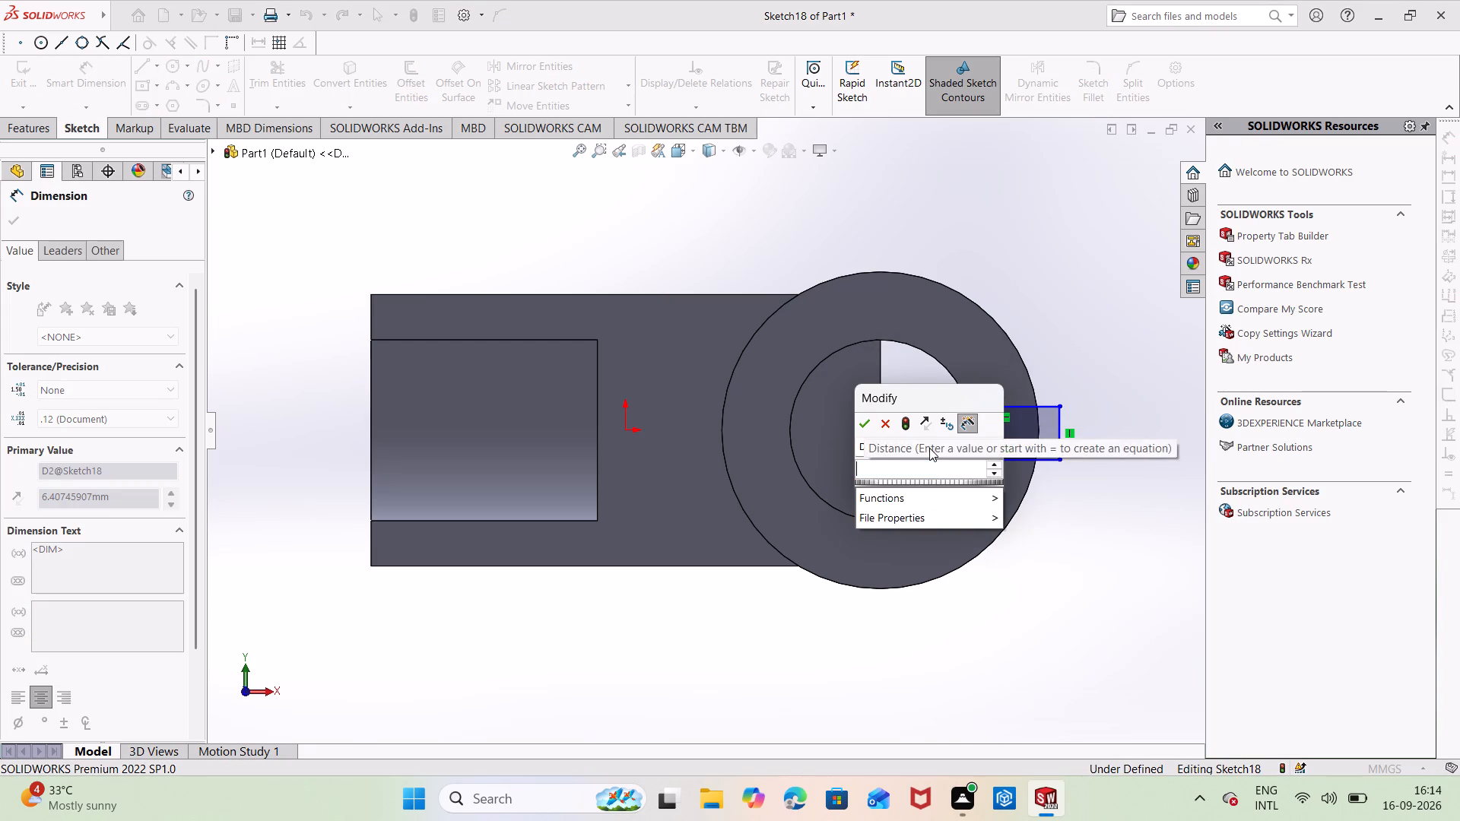
key("3")
key("Return")
left_click(1072, 367)
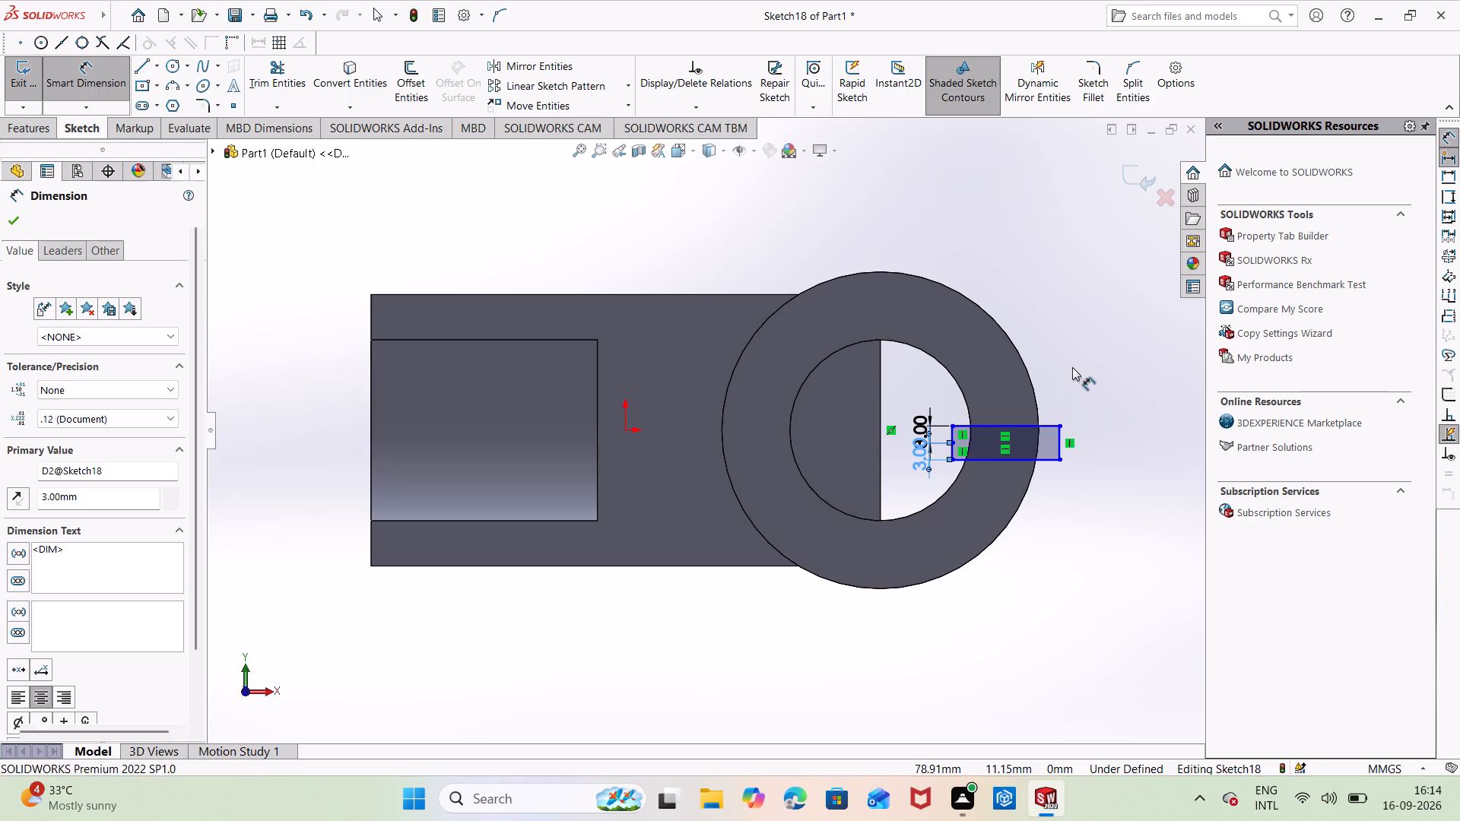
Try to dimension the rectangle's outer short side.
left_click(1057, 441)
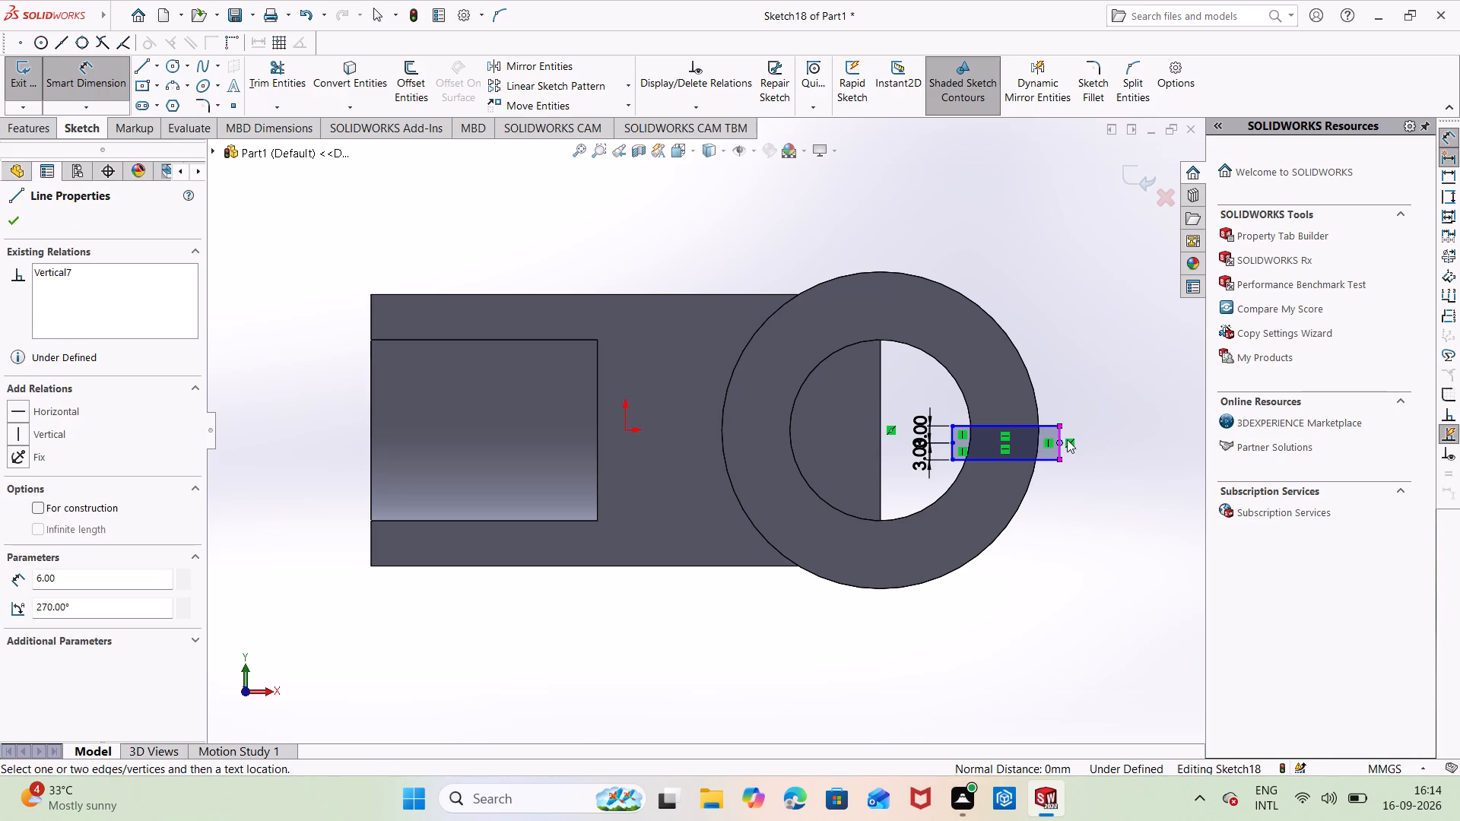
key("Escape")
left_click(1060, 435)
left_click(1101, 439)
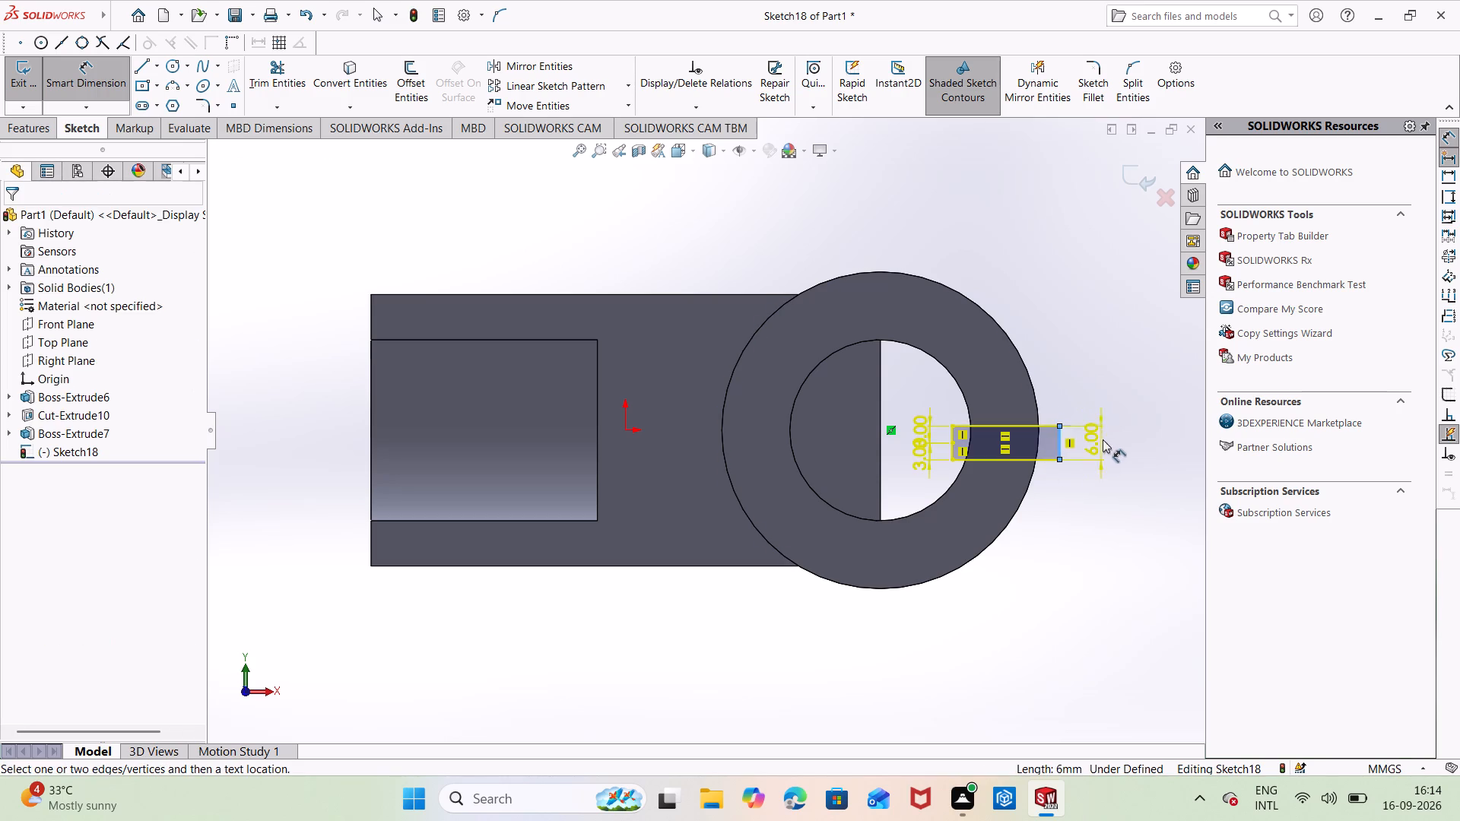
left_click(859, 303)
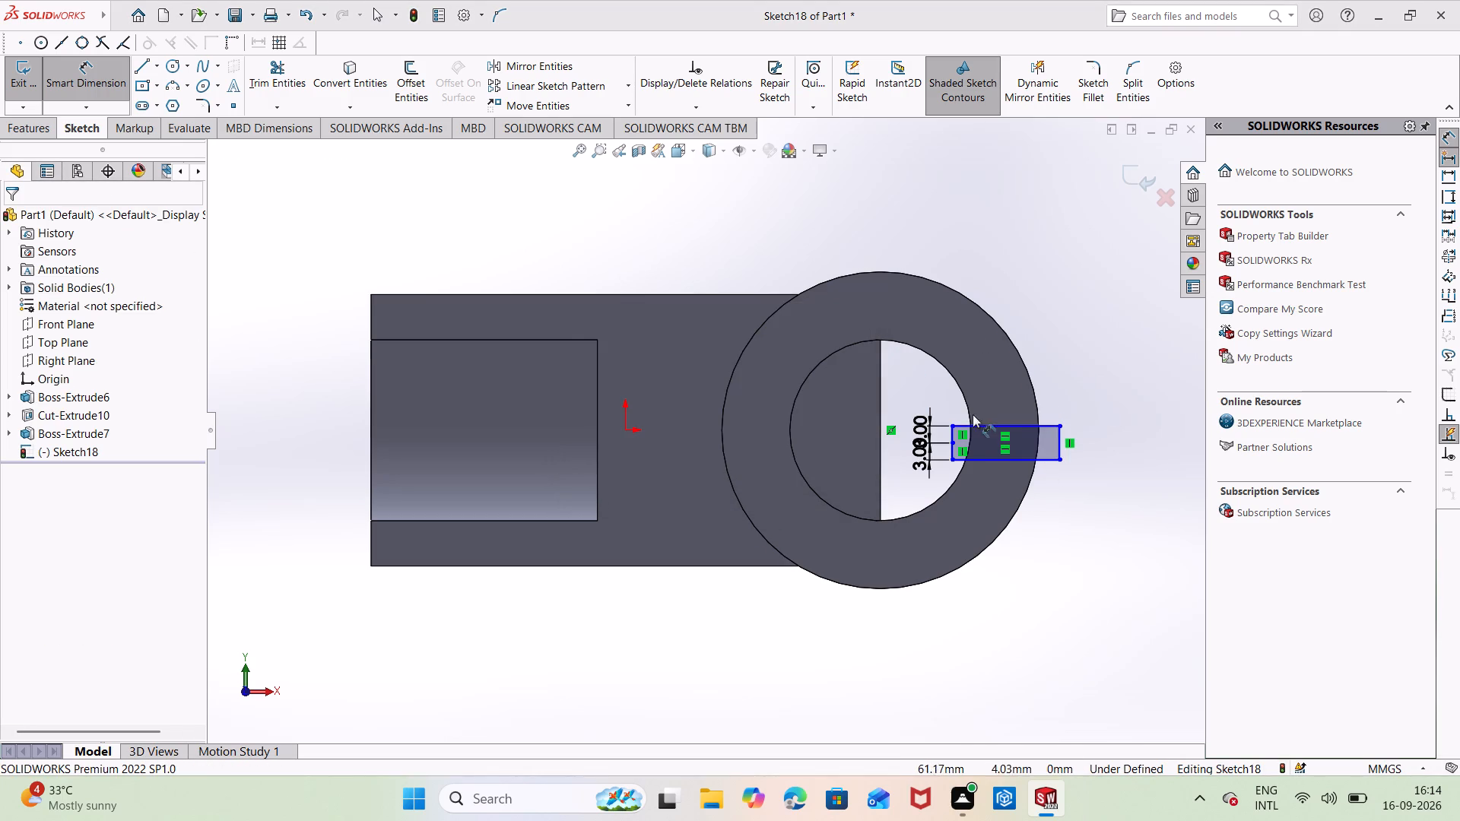
Dimension the rectangle's upper long side, keeping its drawn length.
left_click(989, 426)
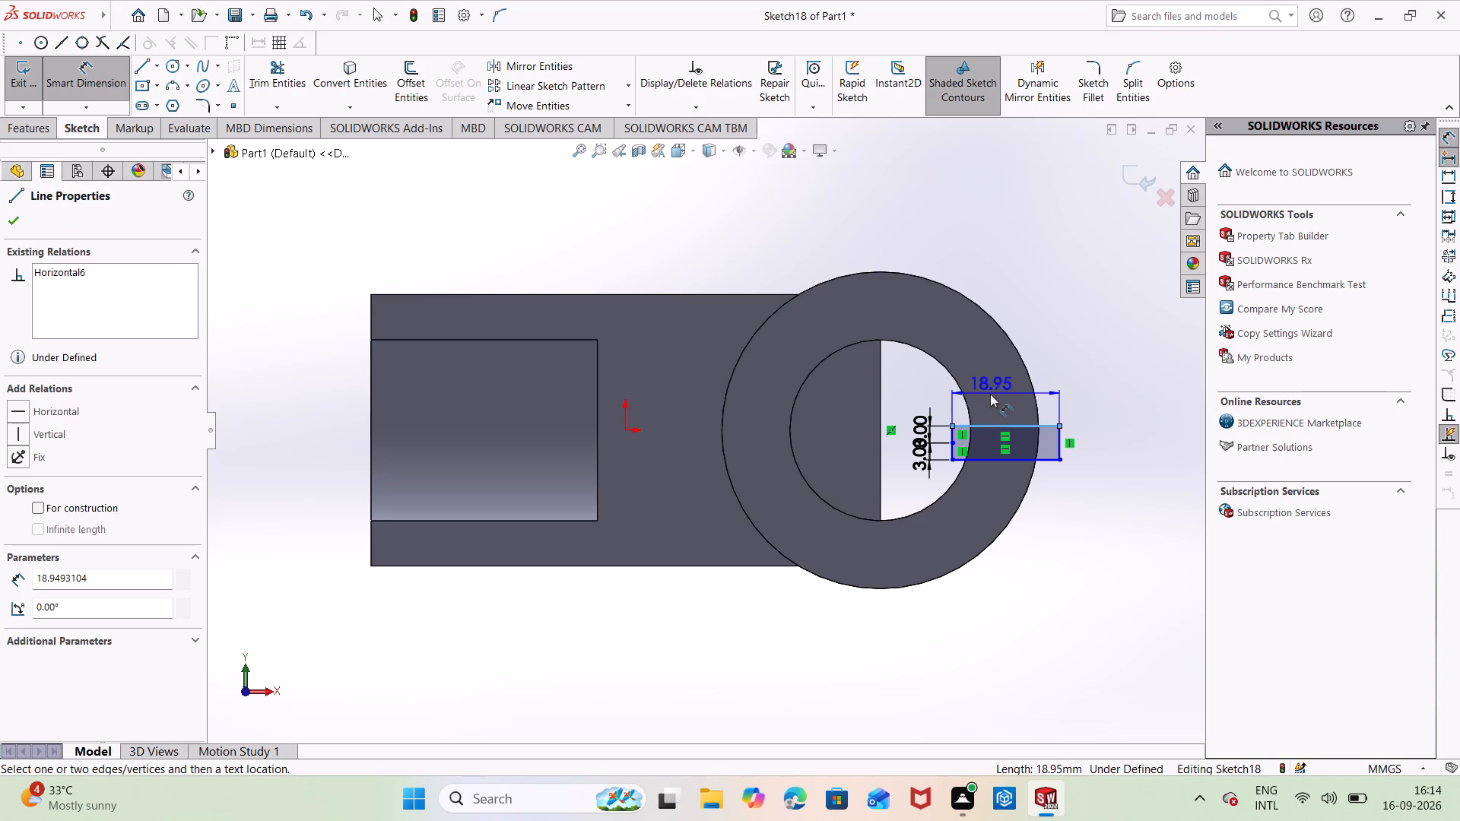
left_click(990, 394)
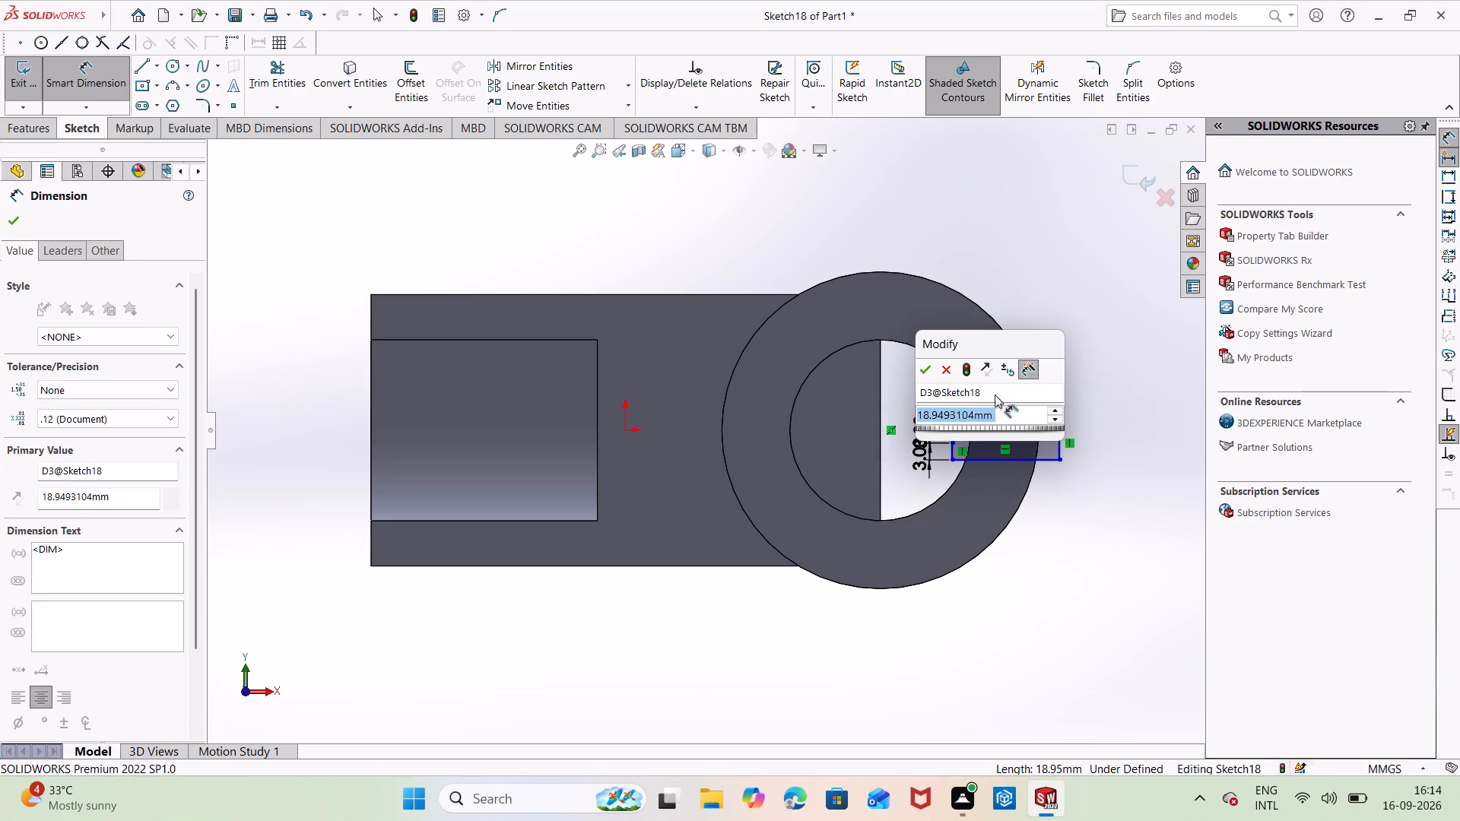
left_click(916, 366)
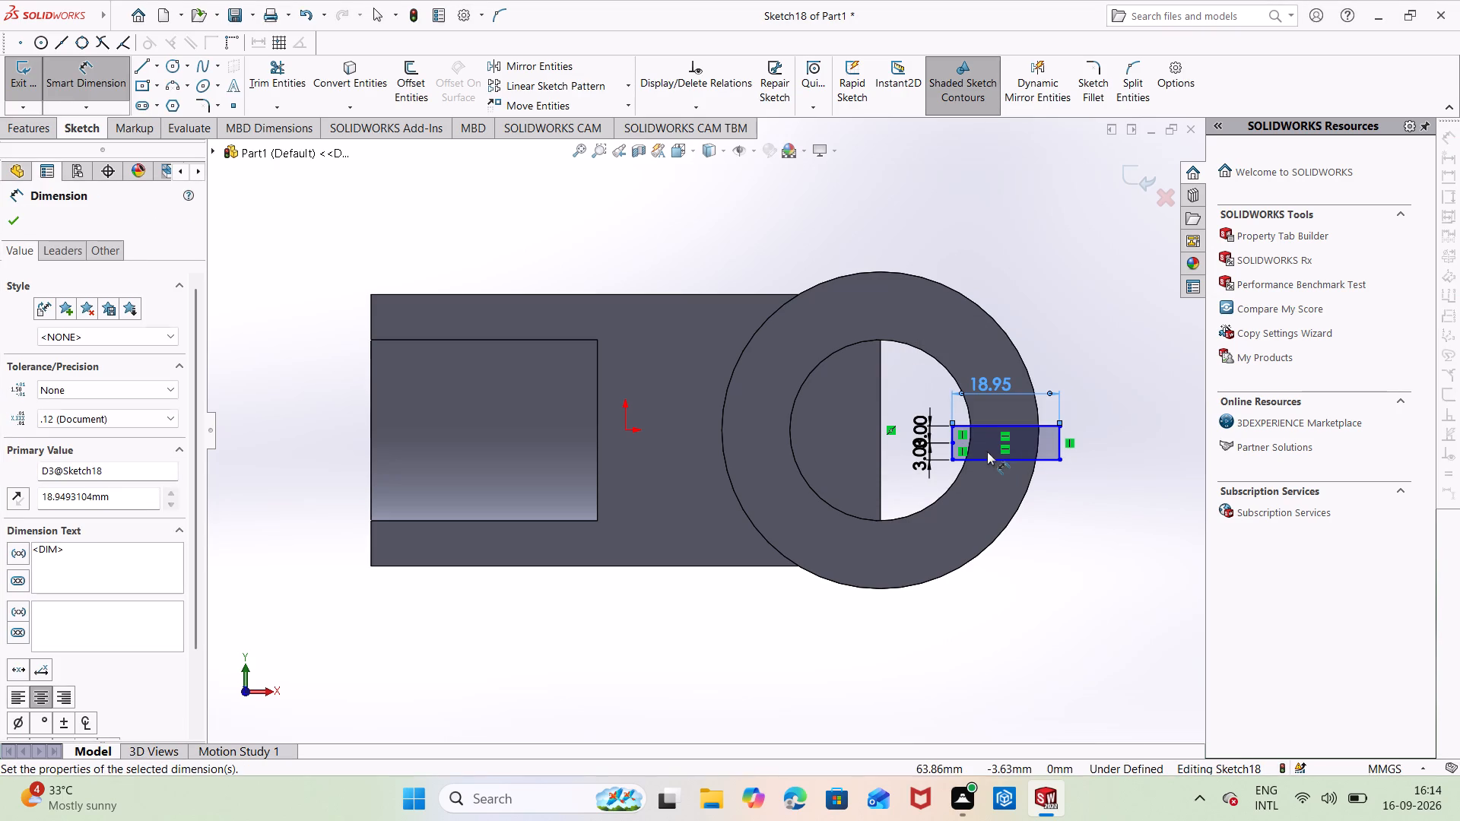
left_click(1043, 497)
key("Escape")
key("Escape")
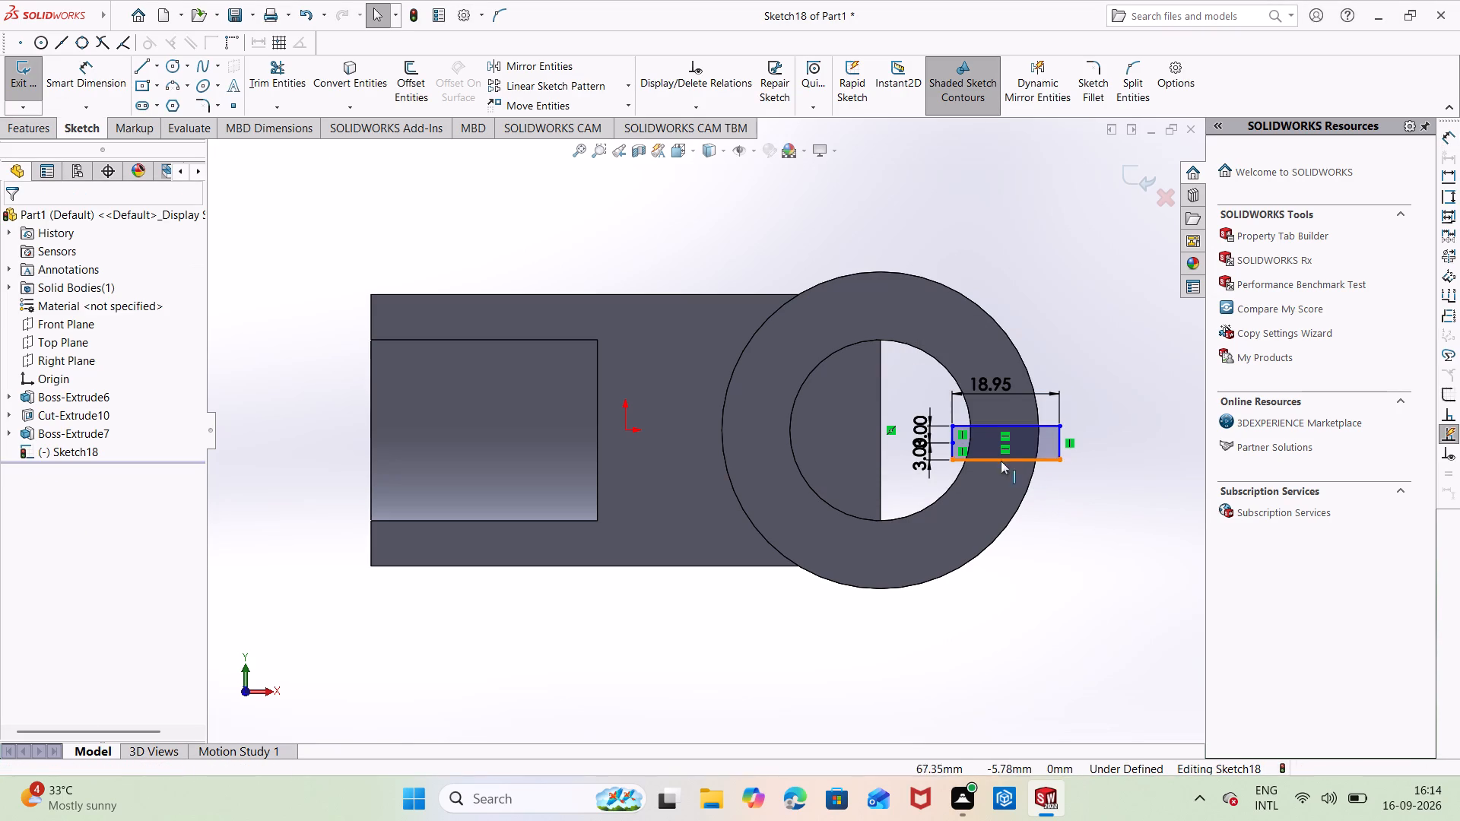
key("Escape")
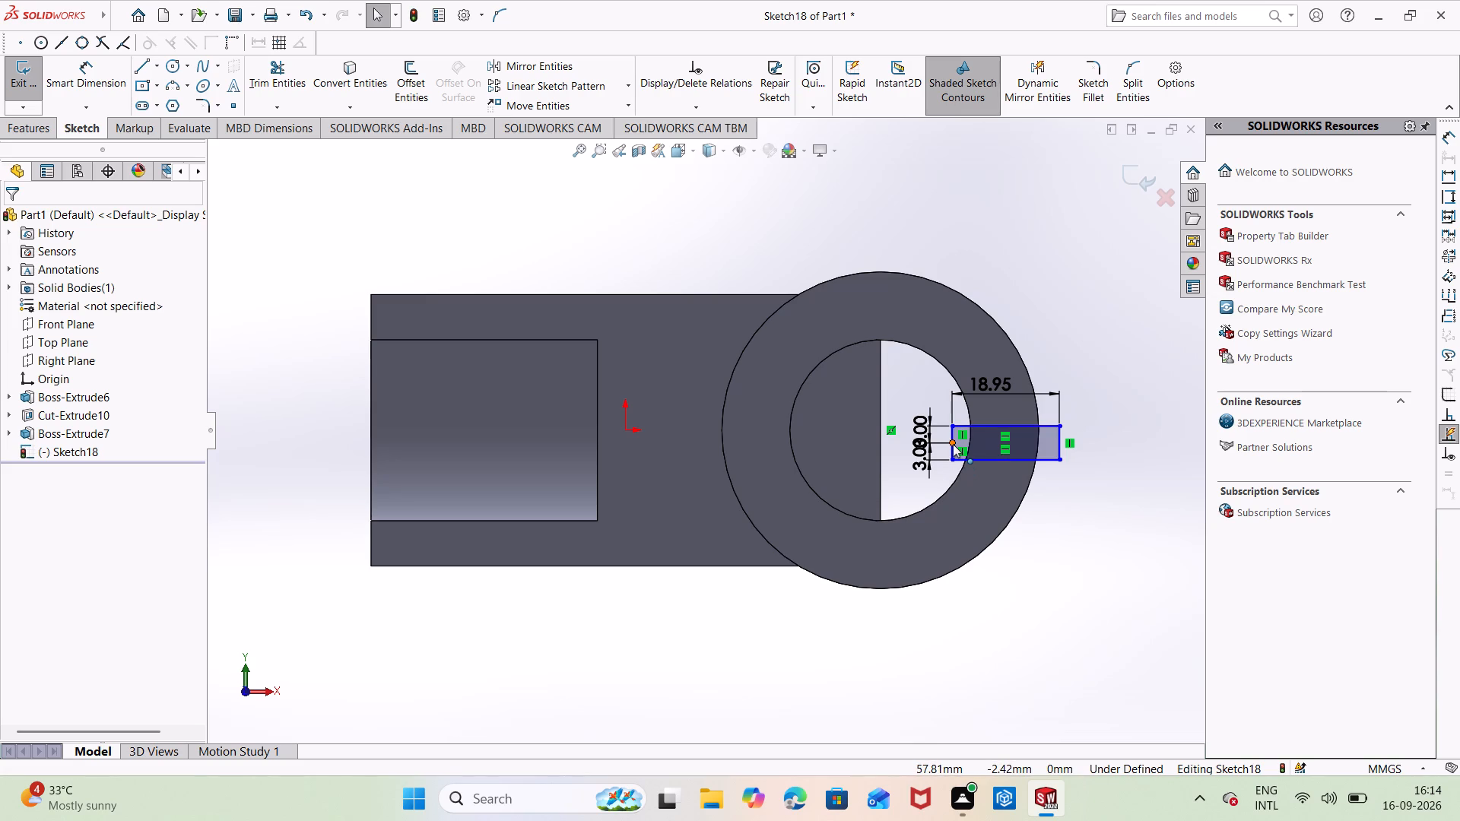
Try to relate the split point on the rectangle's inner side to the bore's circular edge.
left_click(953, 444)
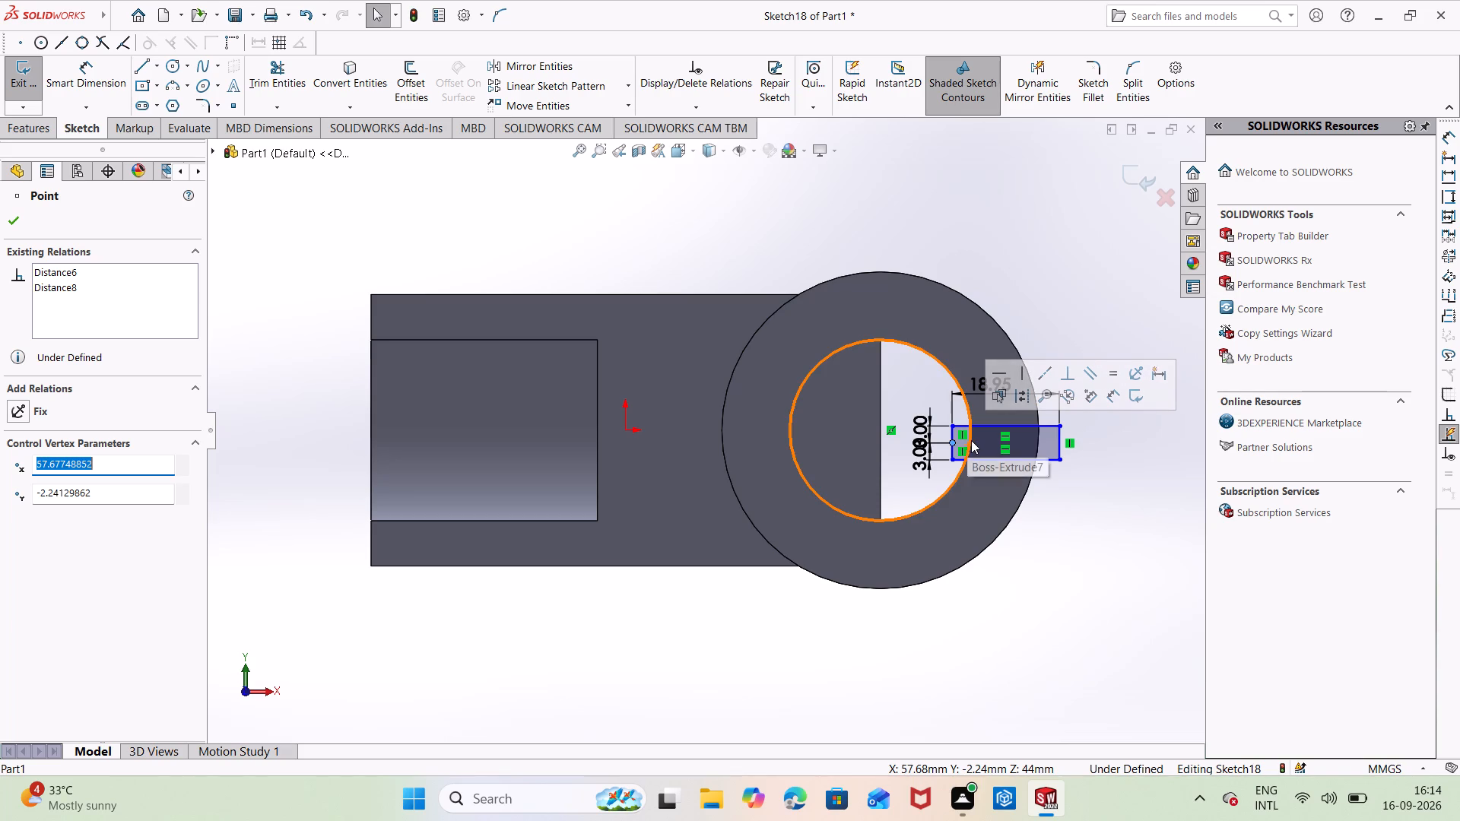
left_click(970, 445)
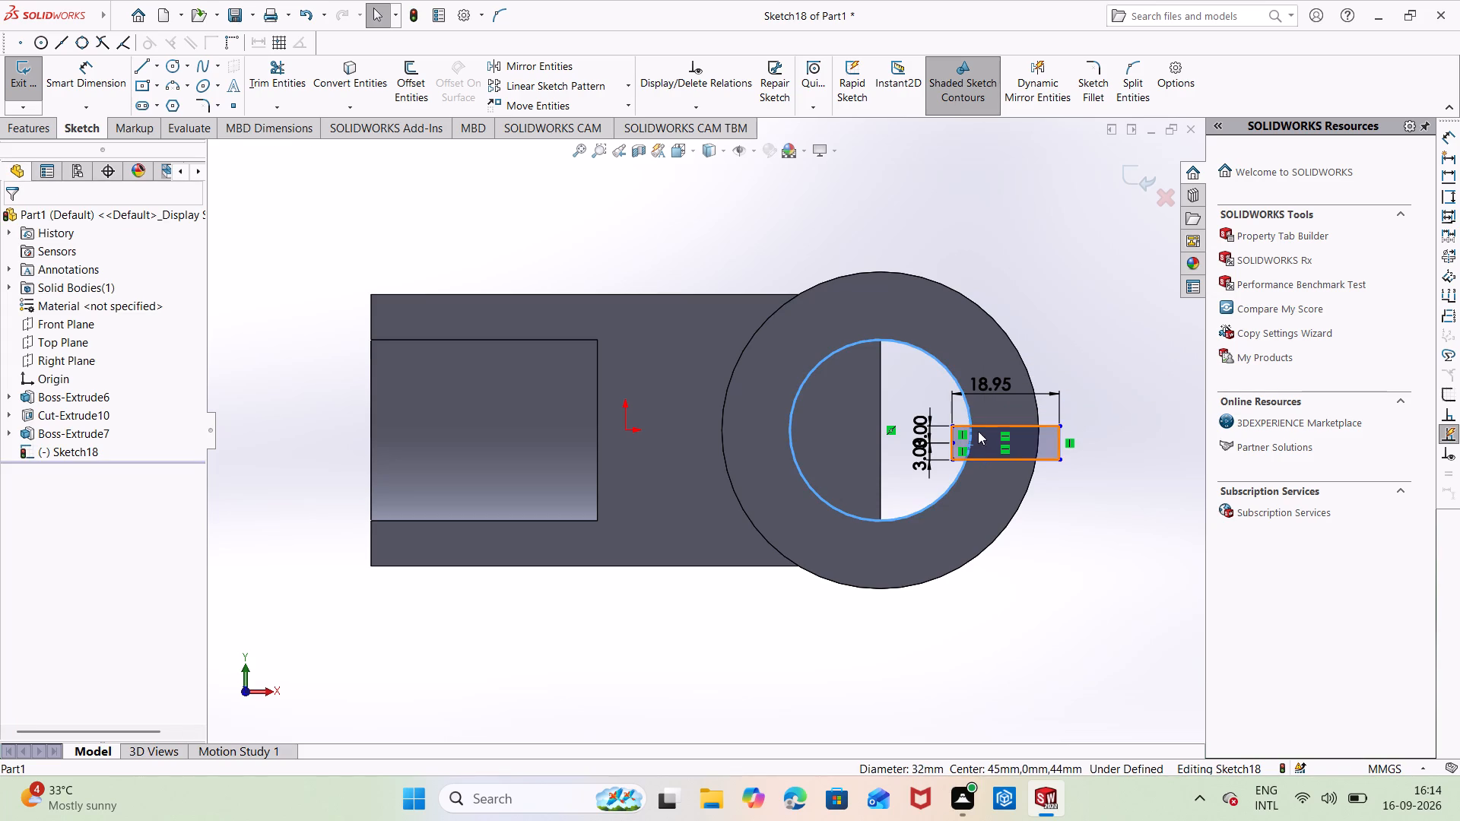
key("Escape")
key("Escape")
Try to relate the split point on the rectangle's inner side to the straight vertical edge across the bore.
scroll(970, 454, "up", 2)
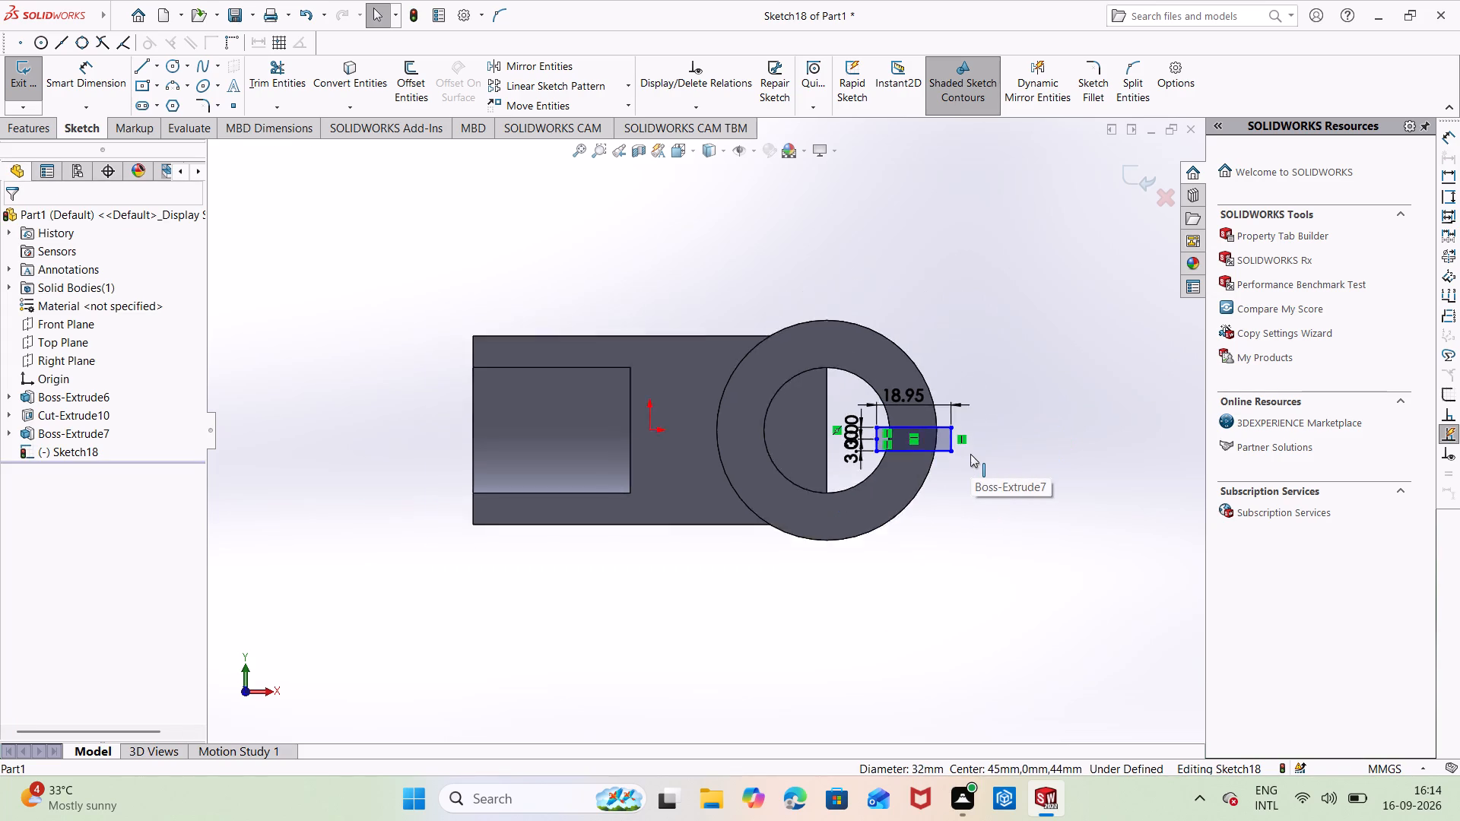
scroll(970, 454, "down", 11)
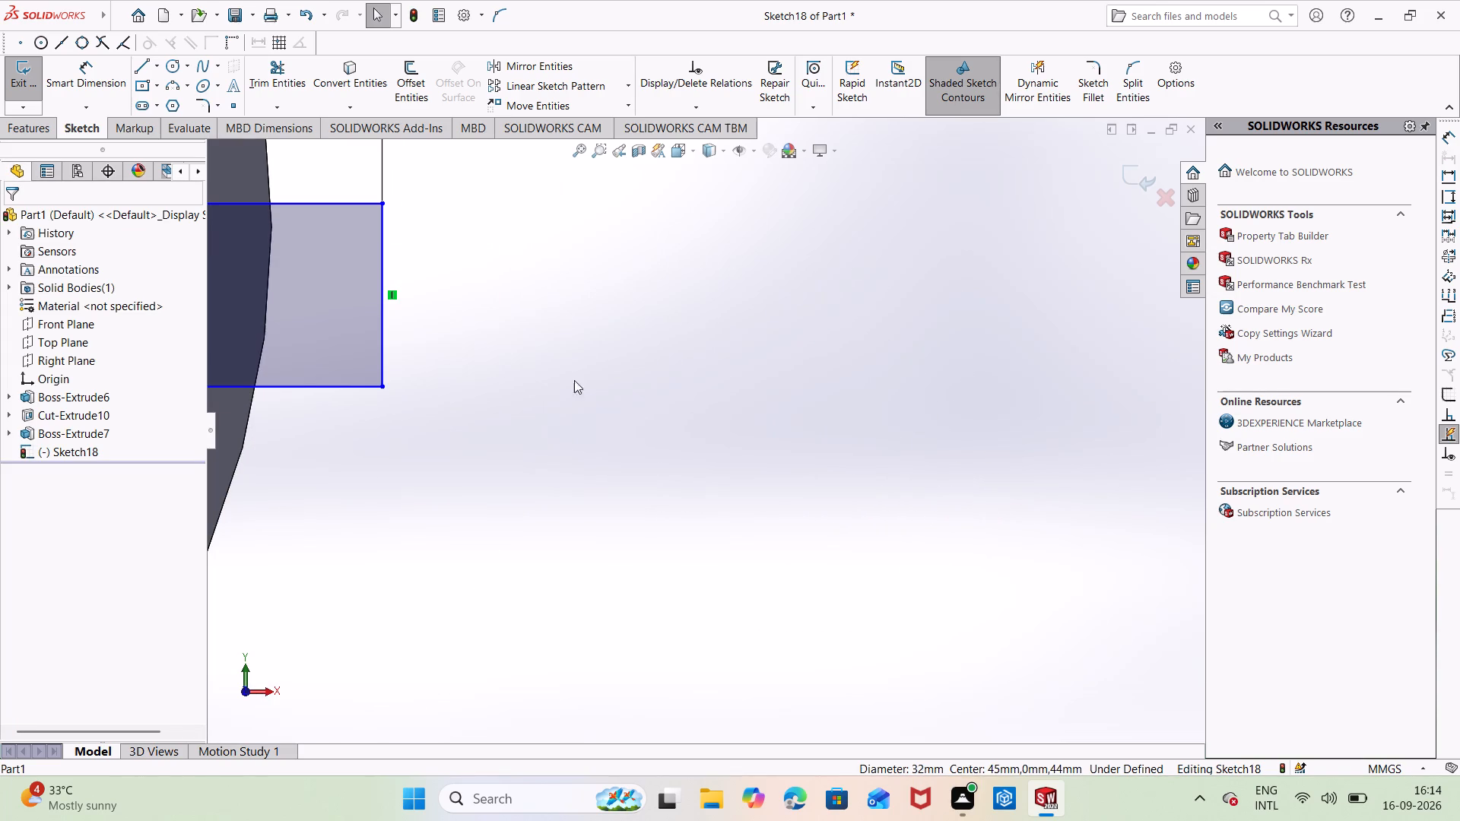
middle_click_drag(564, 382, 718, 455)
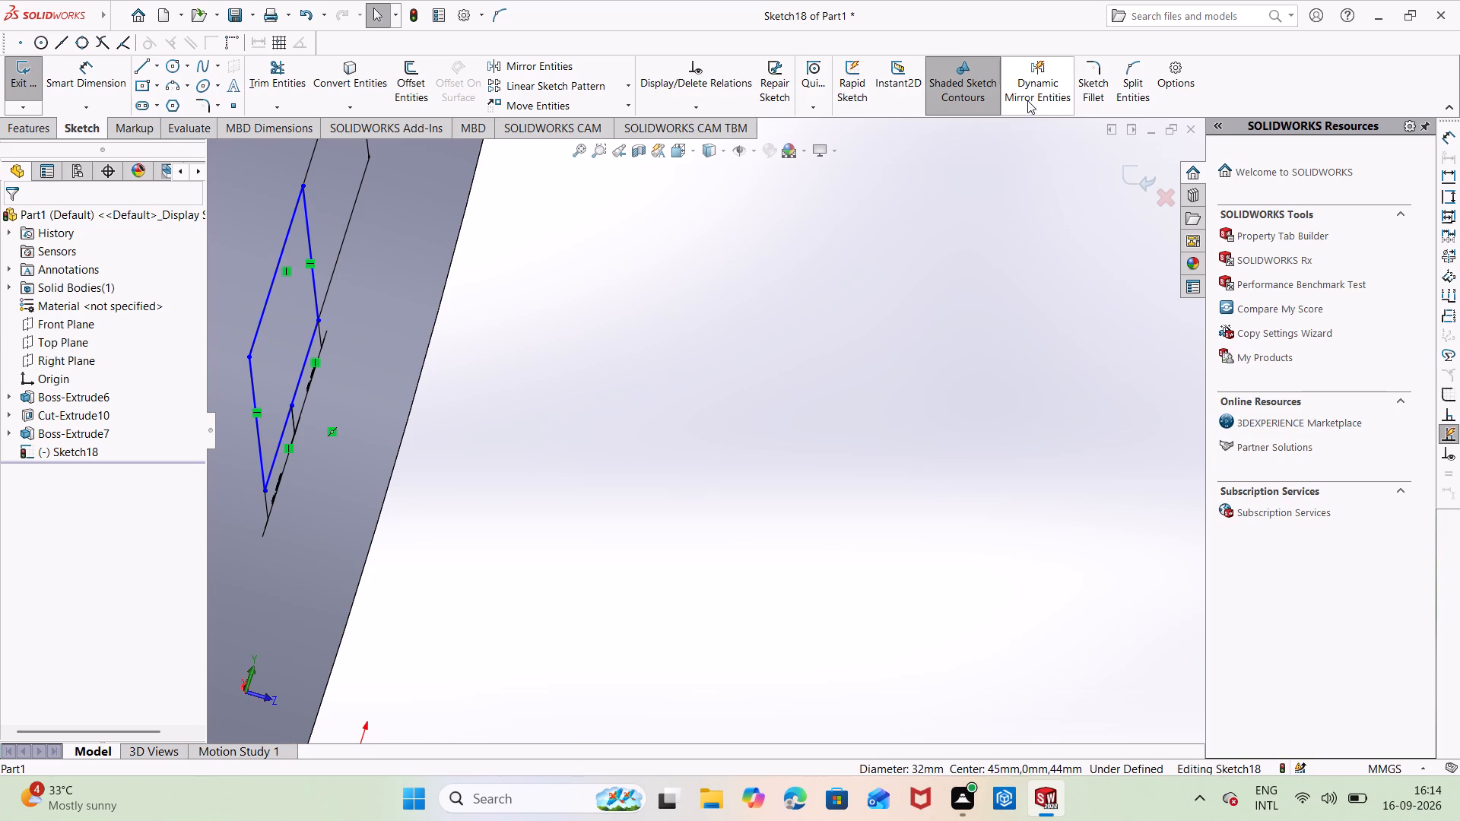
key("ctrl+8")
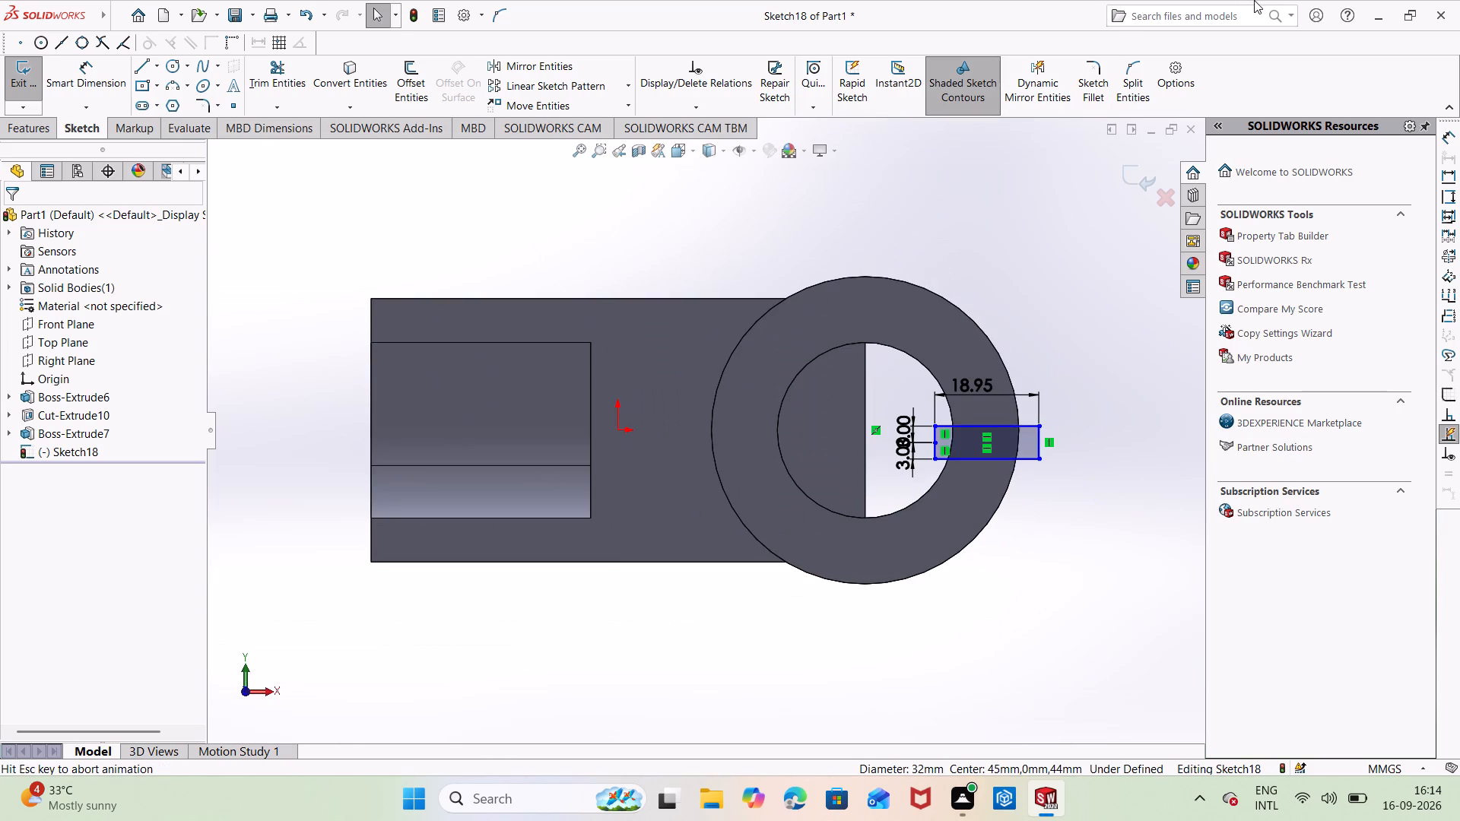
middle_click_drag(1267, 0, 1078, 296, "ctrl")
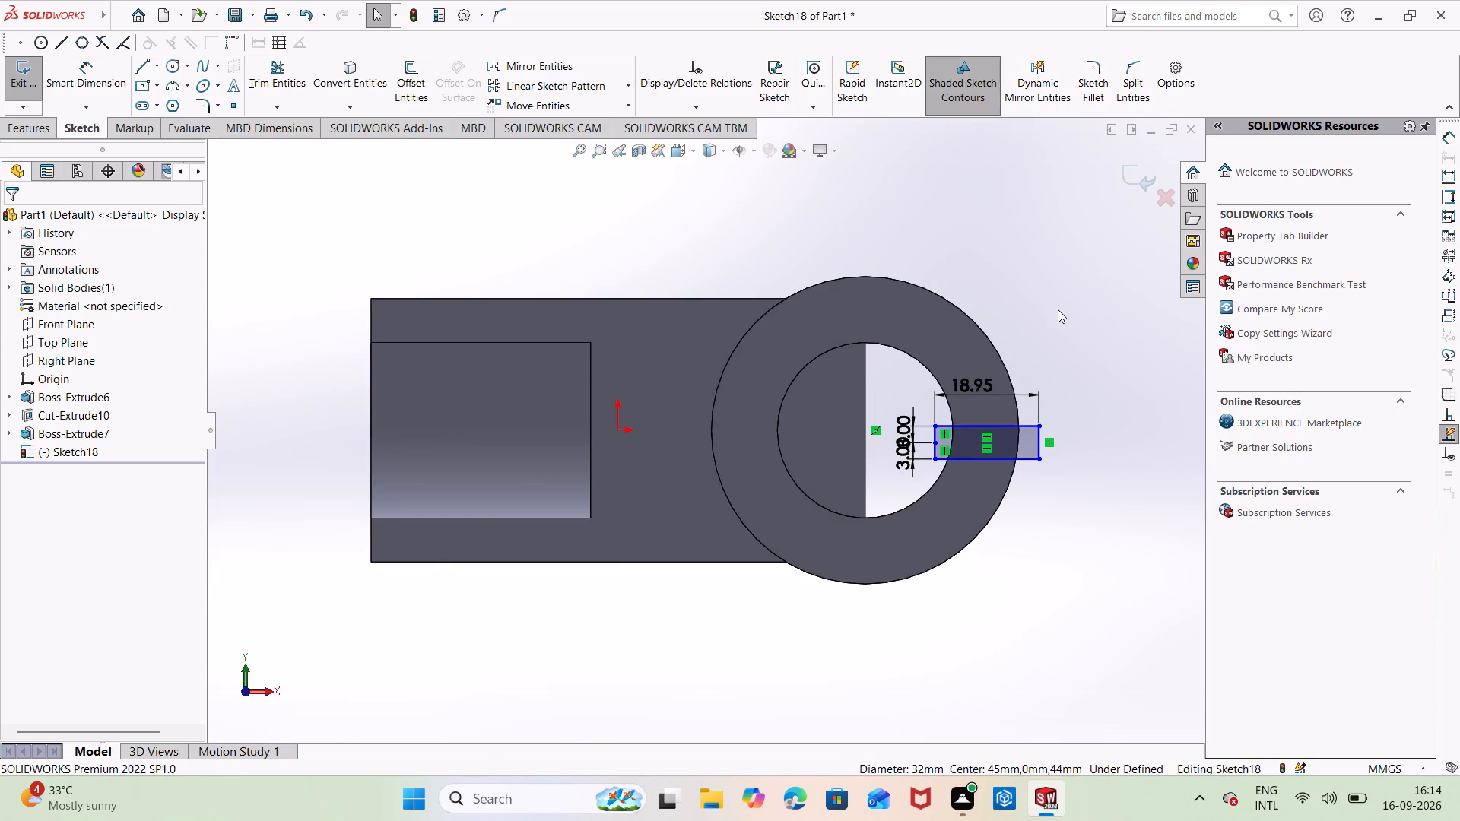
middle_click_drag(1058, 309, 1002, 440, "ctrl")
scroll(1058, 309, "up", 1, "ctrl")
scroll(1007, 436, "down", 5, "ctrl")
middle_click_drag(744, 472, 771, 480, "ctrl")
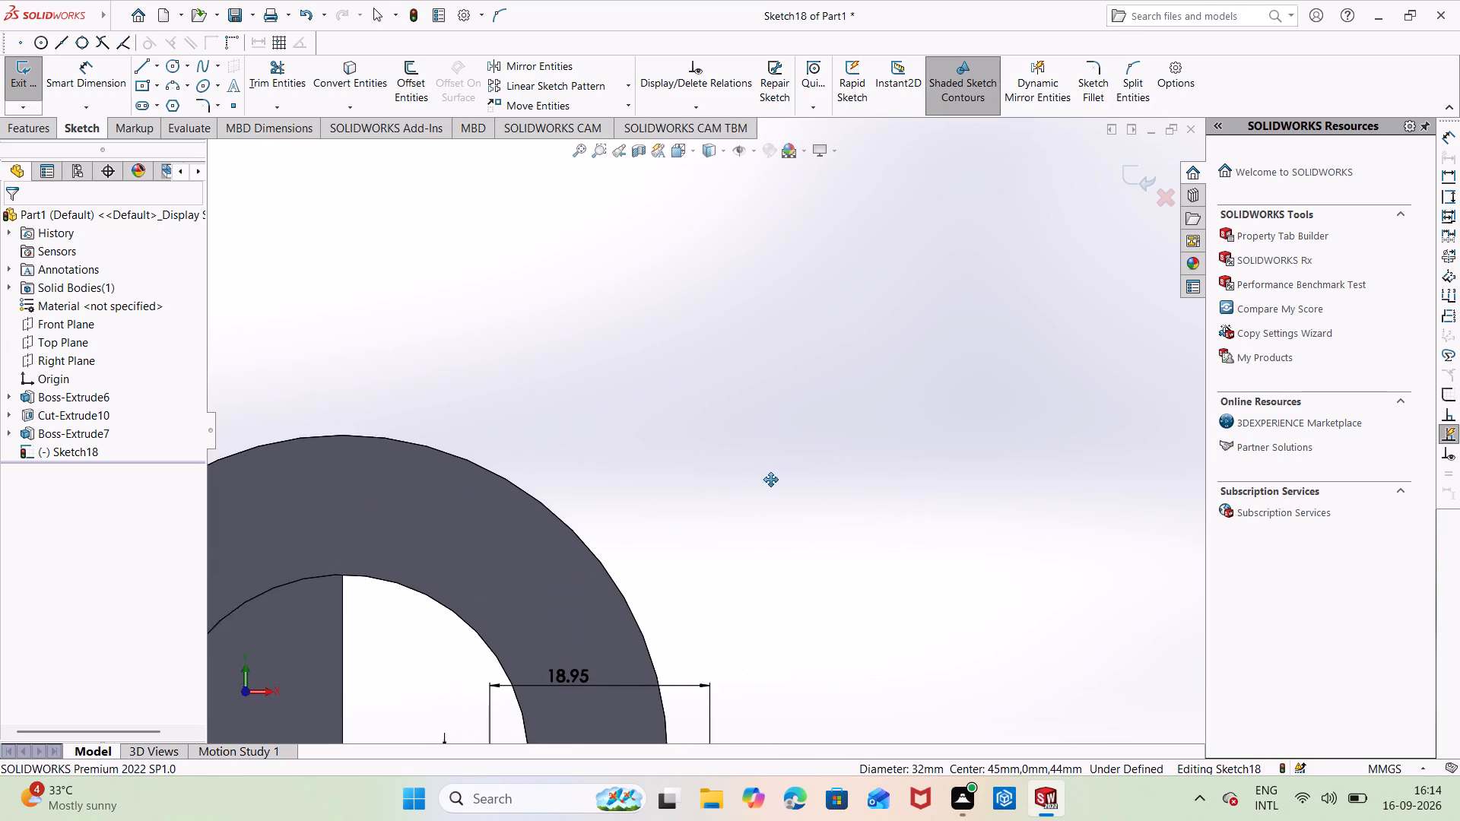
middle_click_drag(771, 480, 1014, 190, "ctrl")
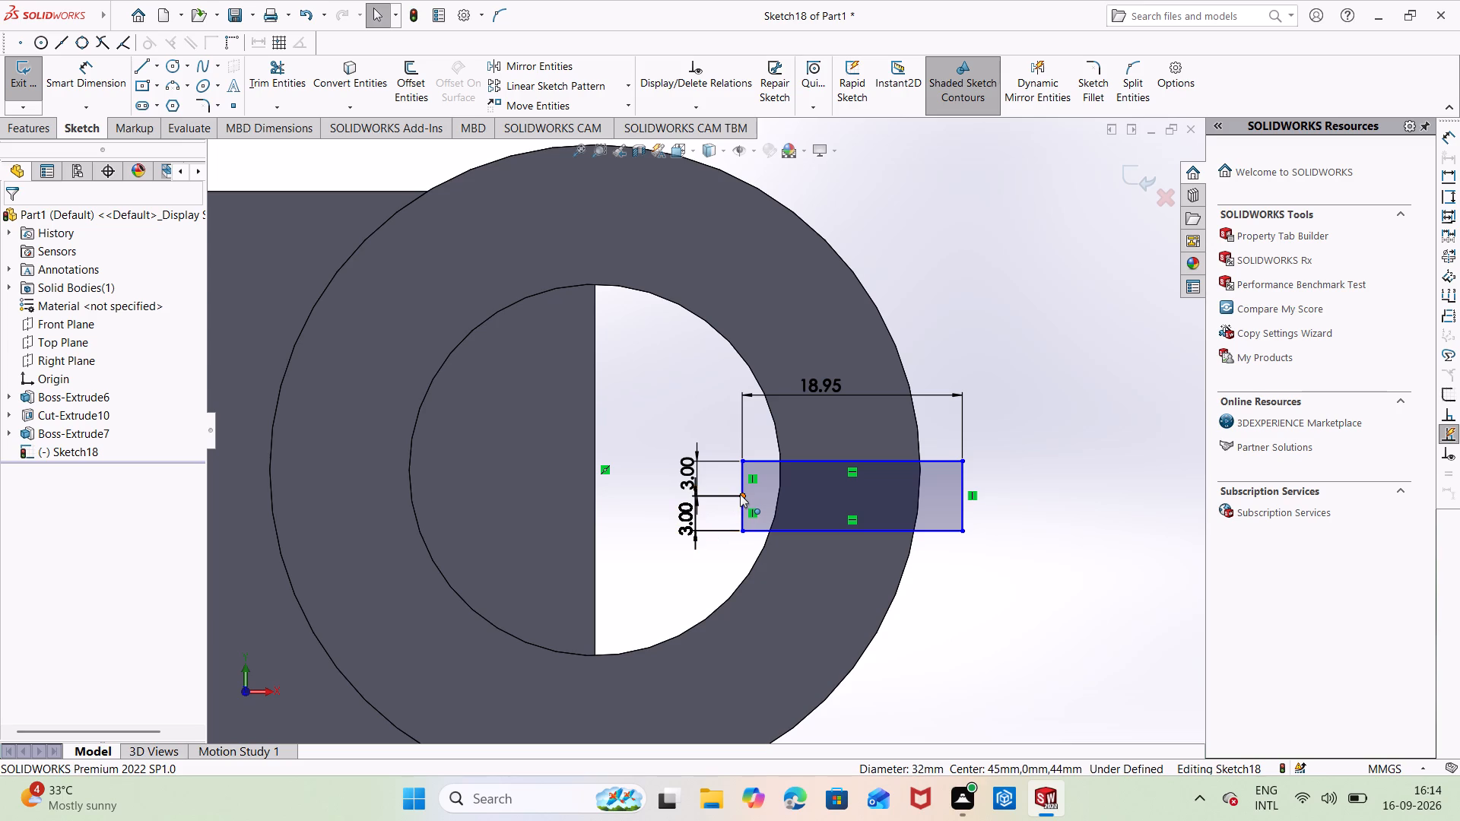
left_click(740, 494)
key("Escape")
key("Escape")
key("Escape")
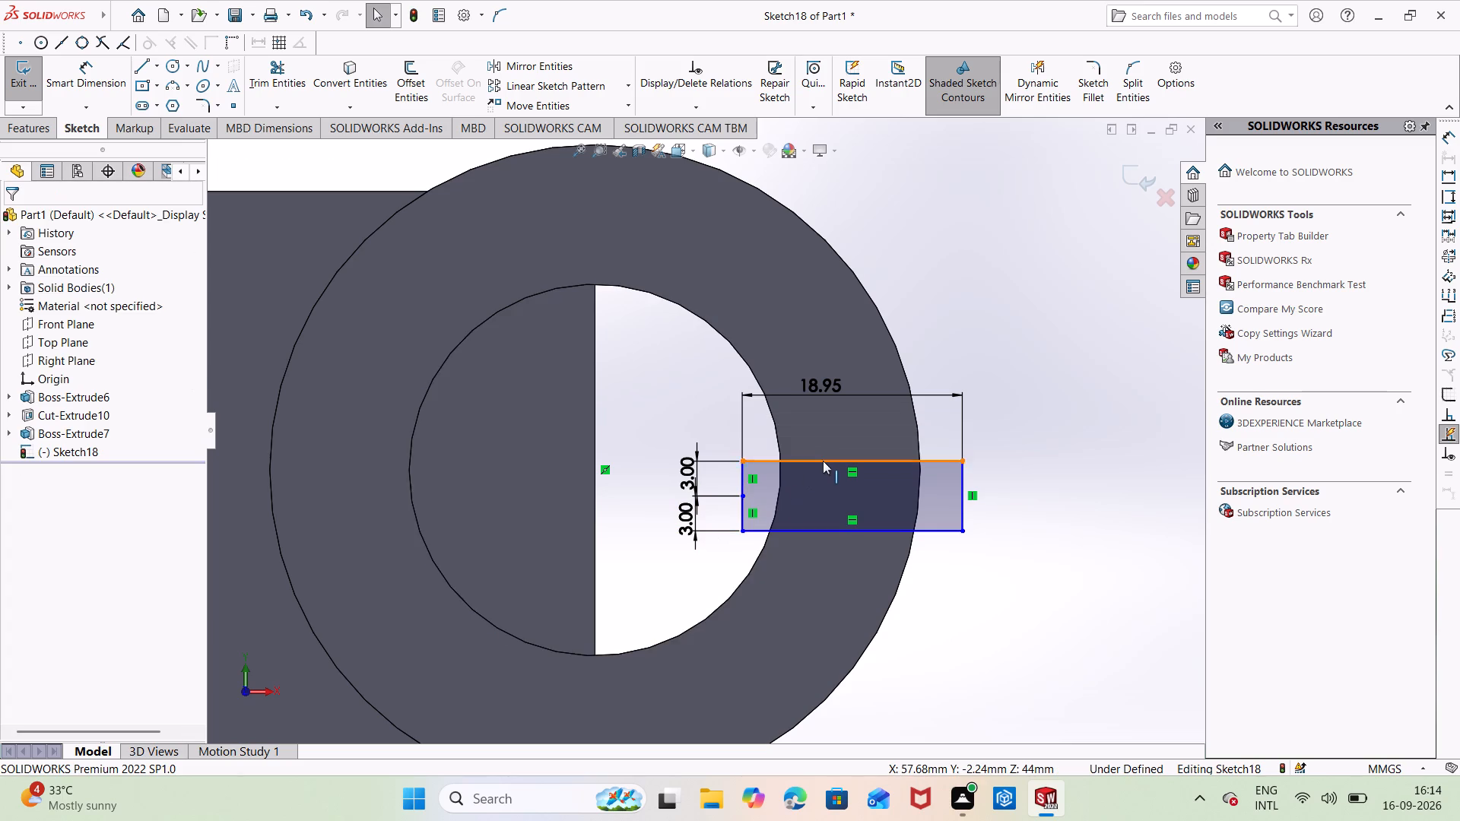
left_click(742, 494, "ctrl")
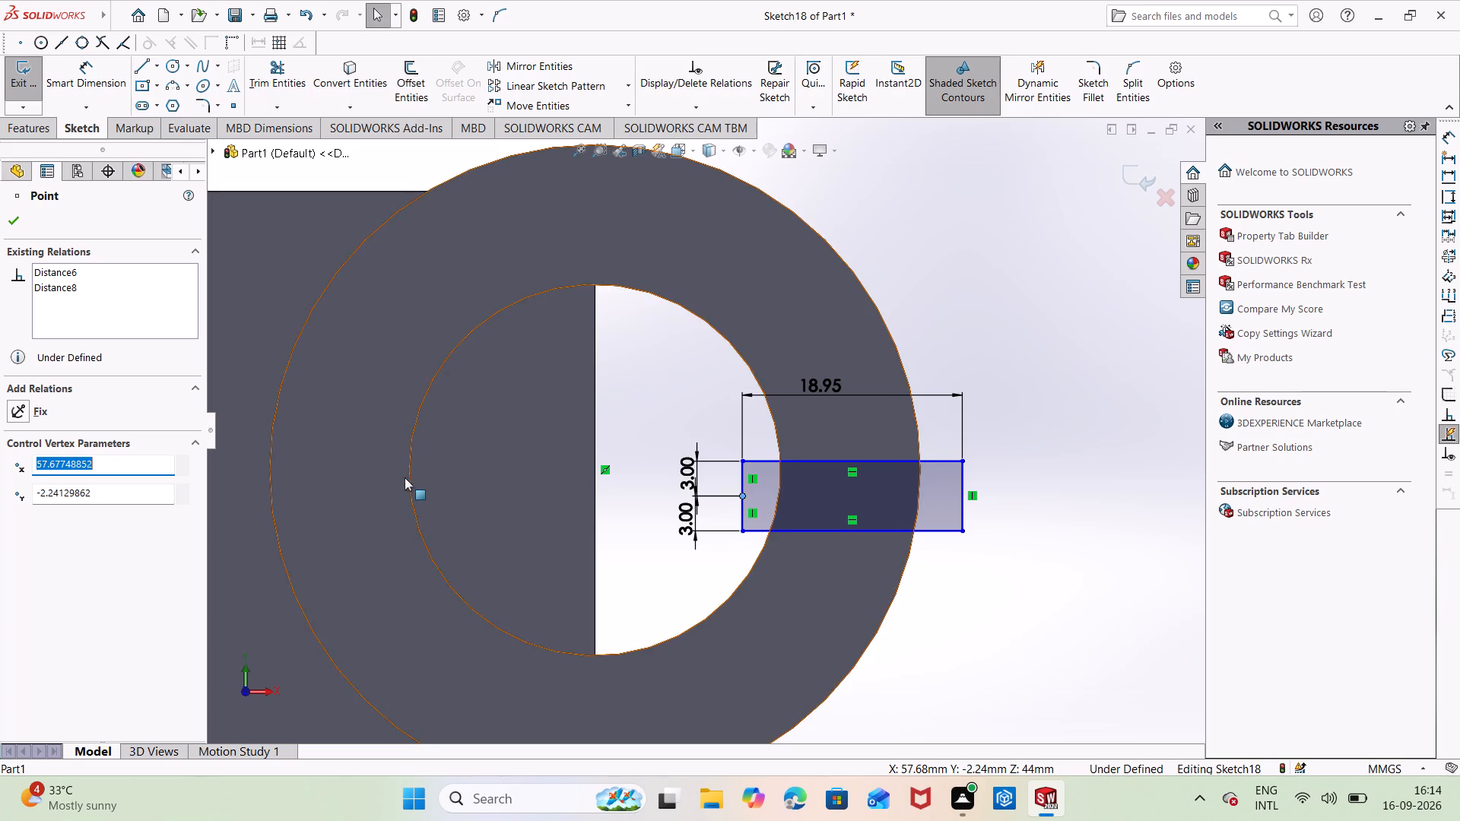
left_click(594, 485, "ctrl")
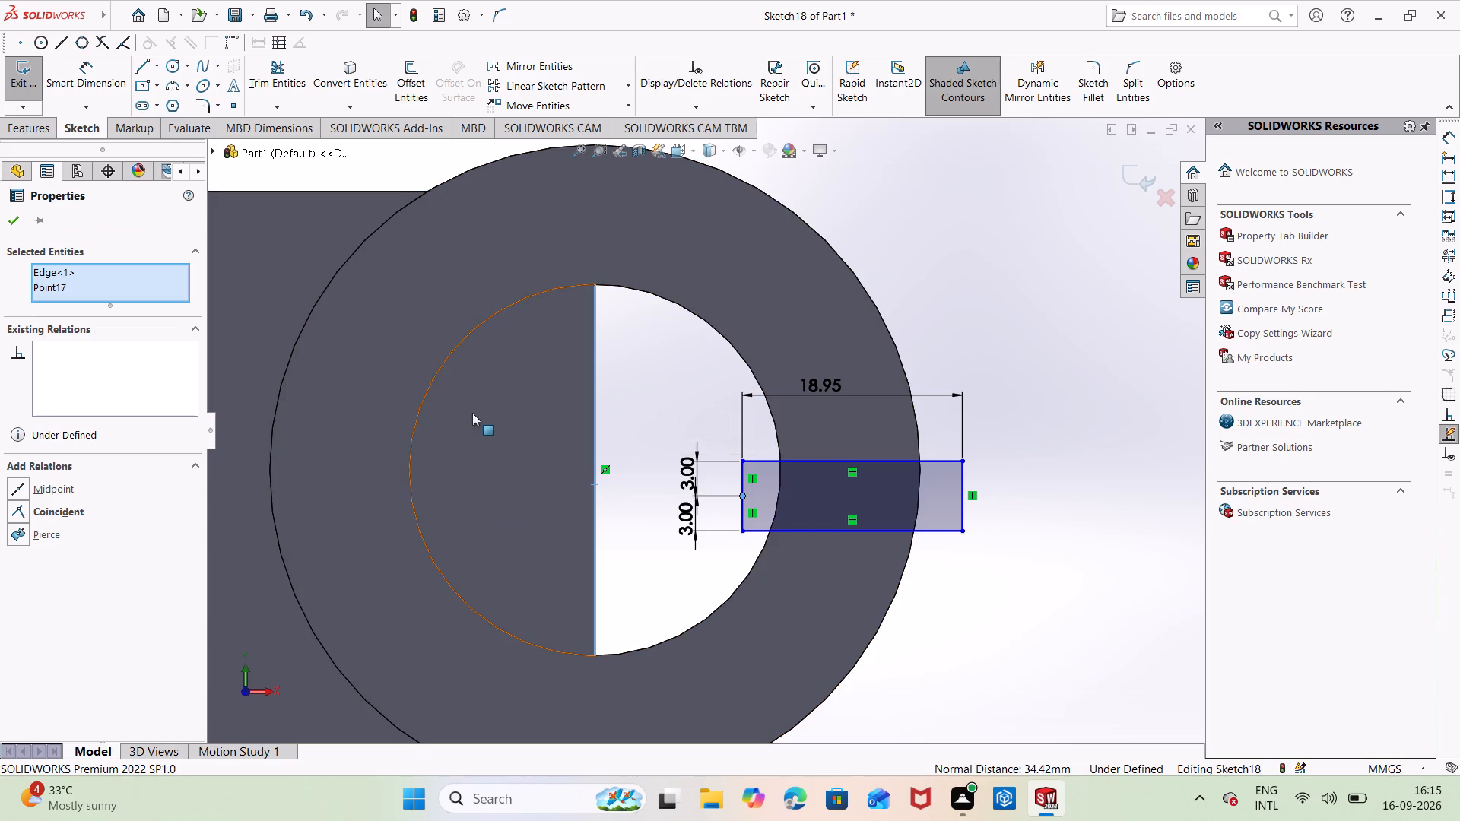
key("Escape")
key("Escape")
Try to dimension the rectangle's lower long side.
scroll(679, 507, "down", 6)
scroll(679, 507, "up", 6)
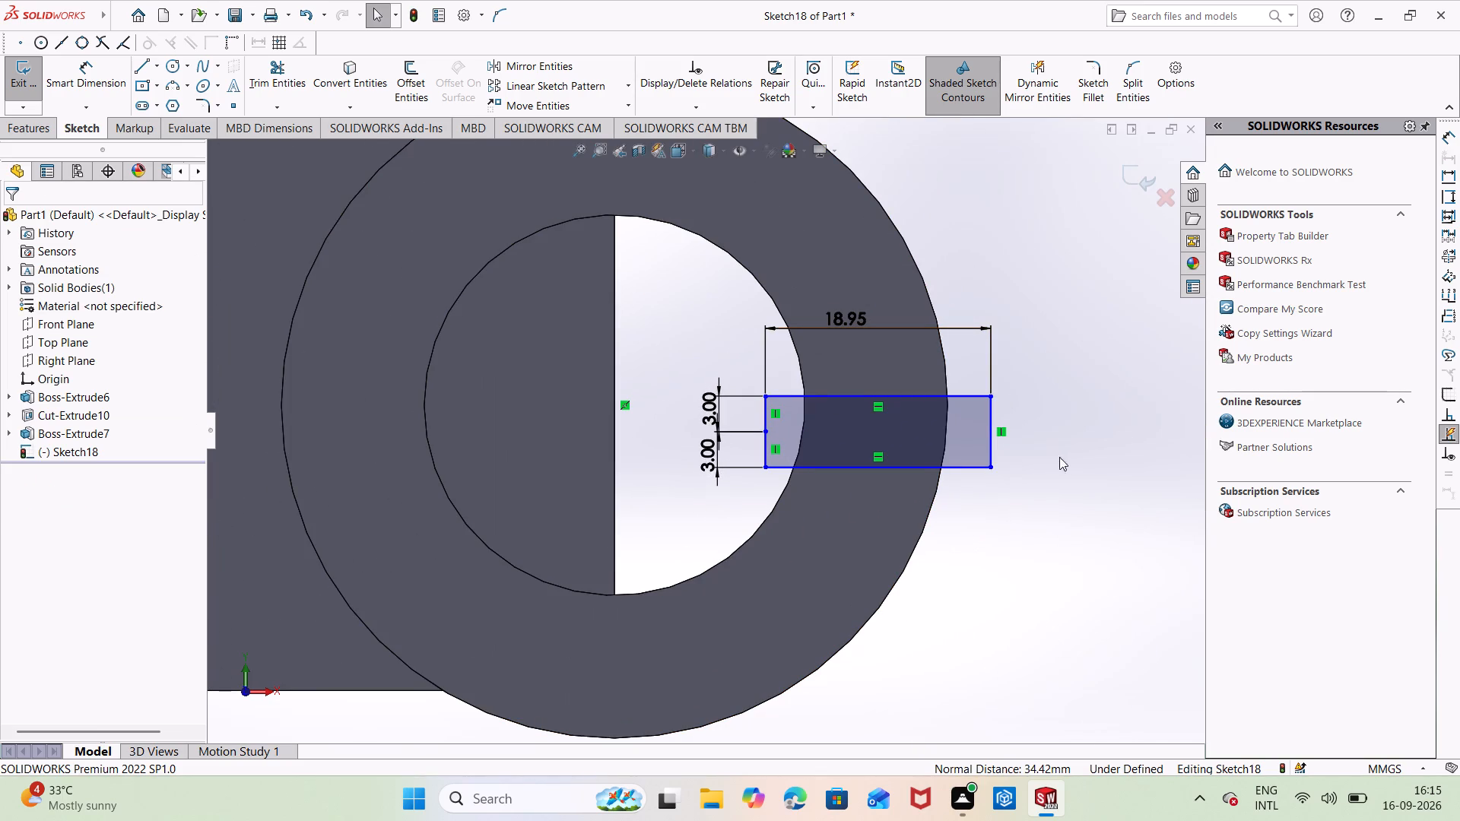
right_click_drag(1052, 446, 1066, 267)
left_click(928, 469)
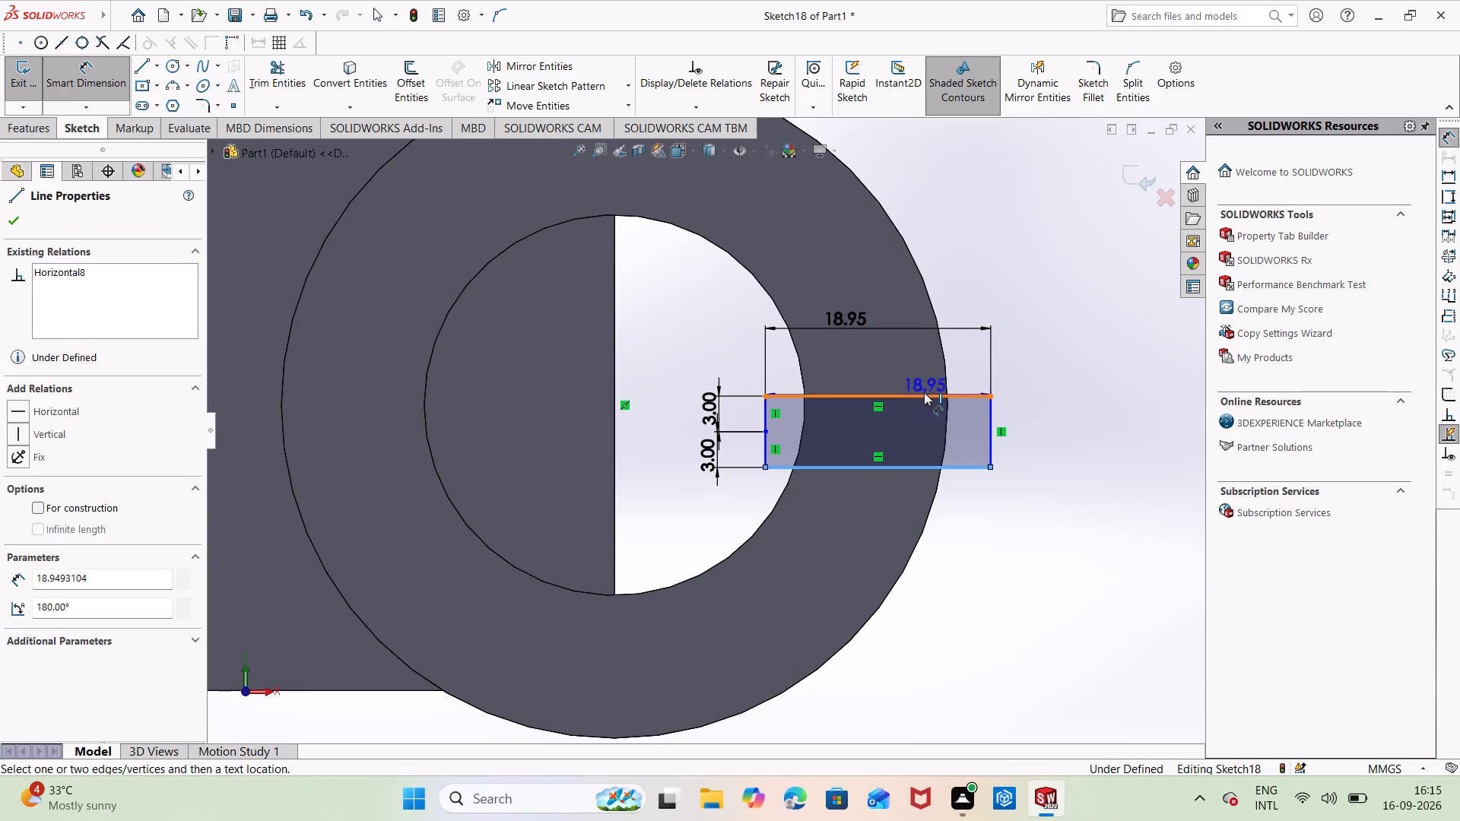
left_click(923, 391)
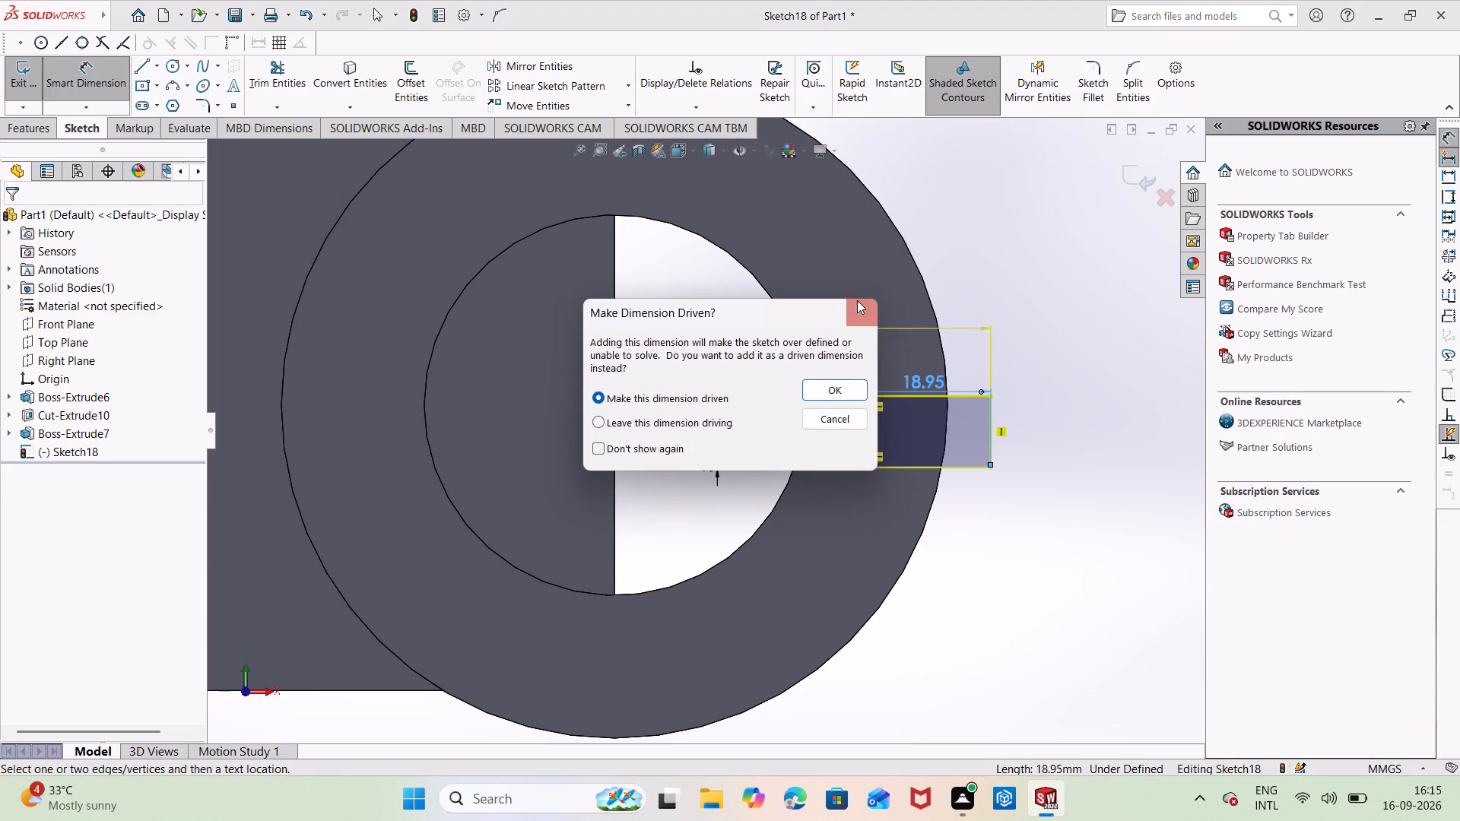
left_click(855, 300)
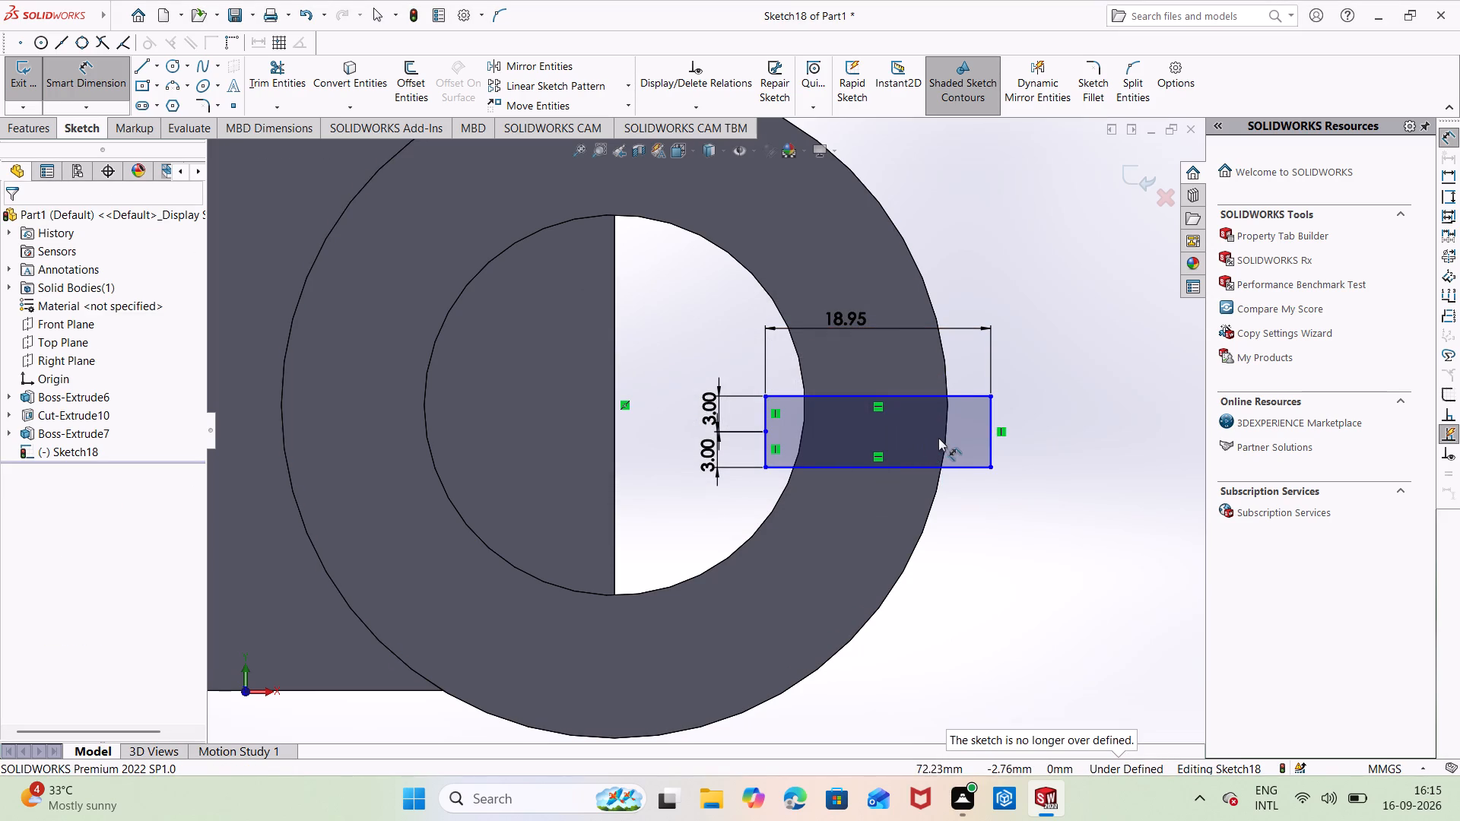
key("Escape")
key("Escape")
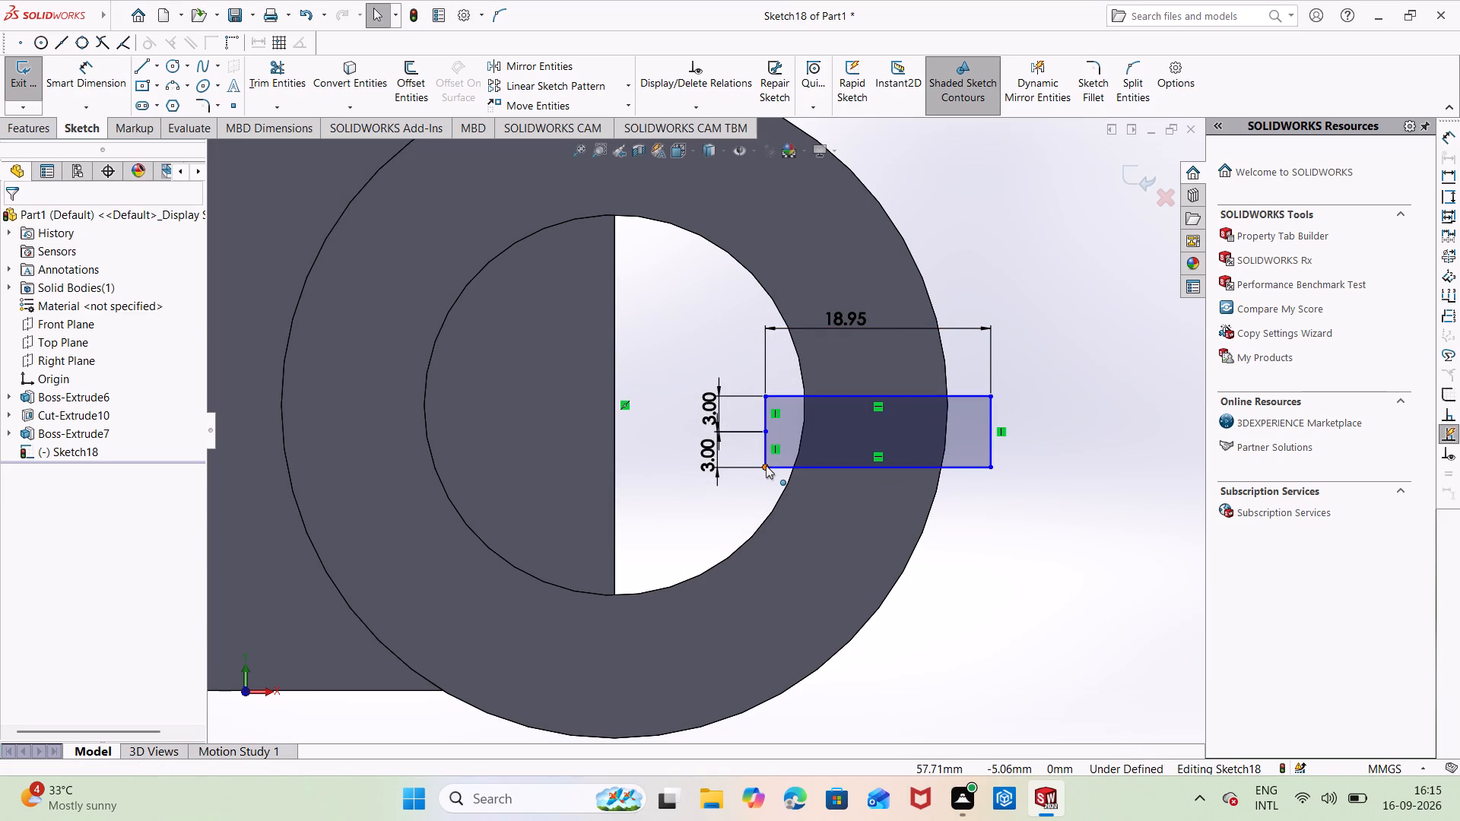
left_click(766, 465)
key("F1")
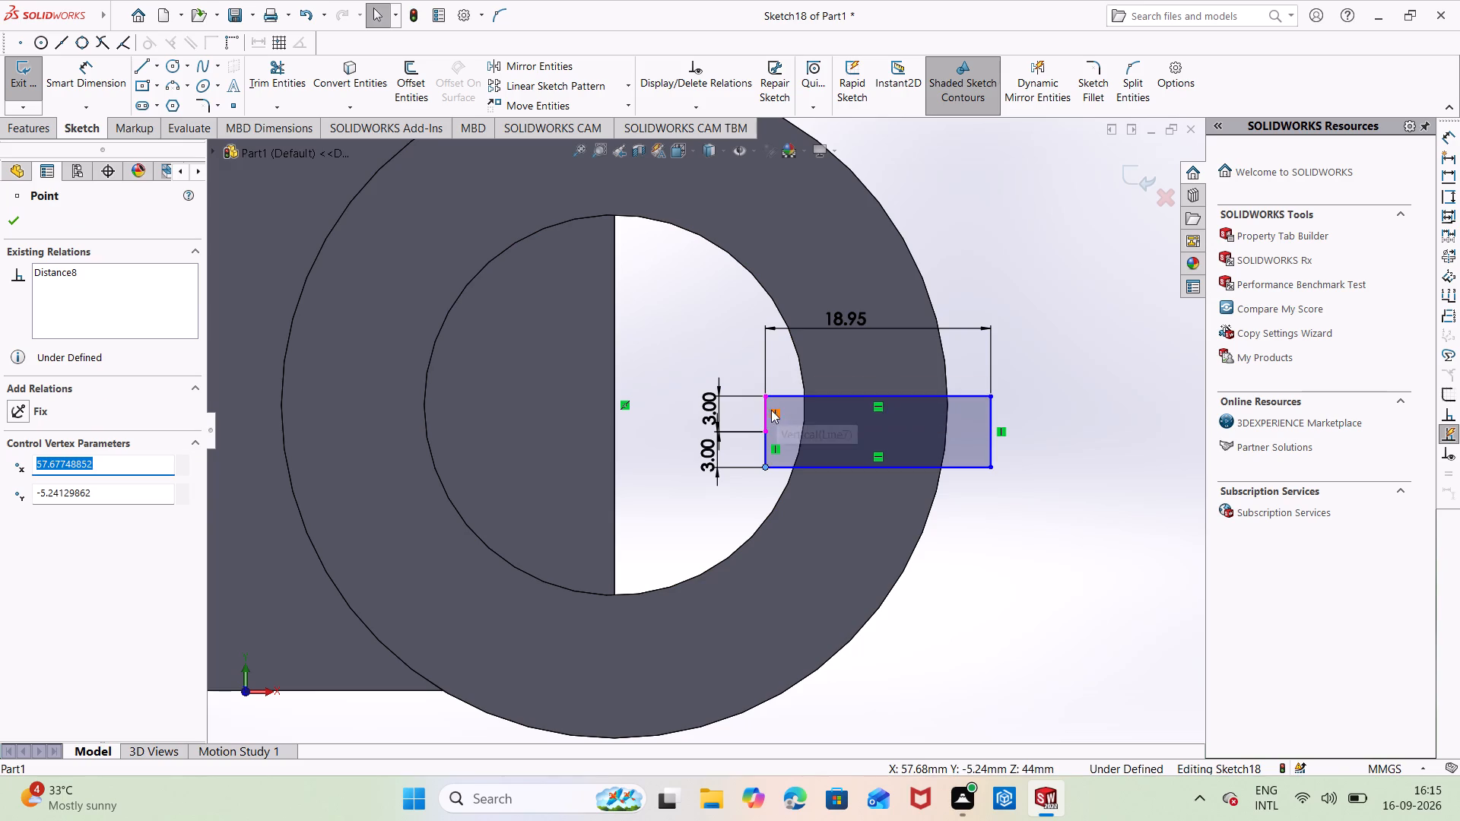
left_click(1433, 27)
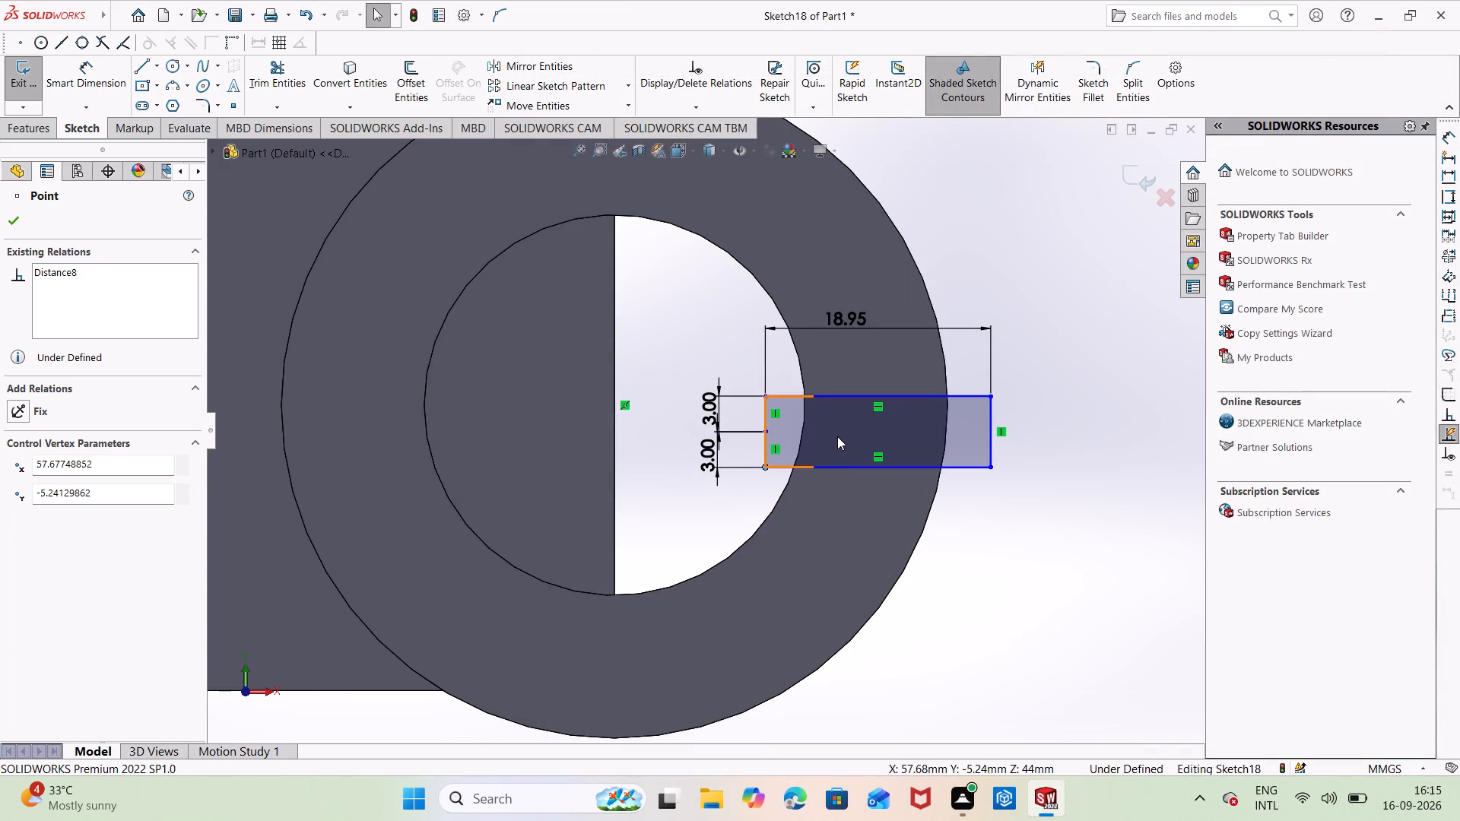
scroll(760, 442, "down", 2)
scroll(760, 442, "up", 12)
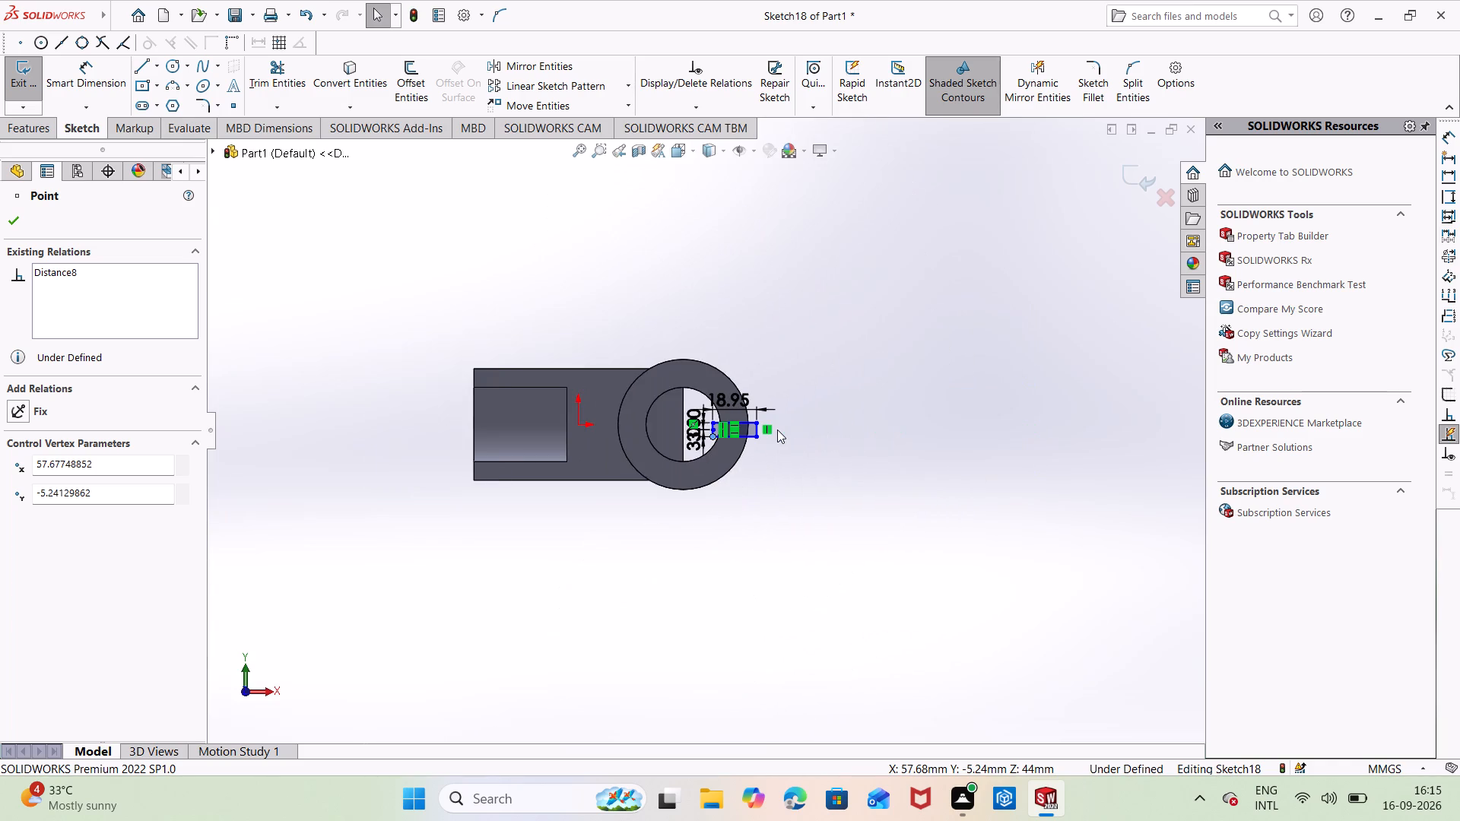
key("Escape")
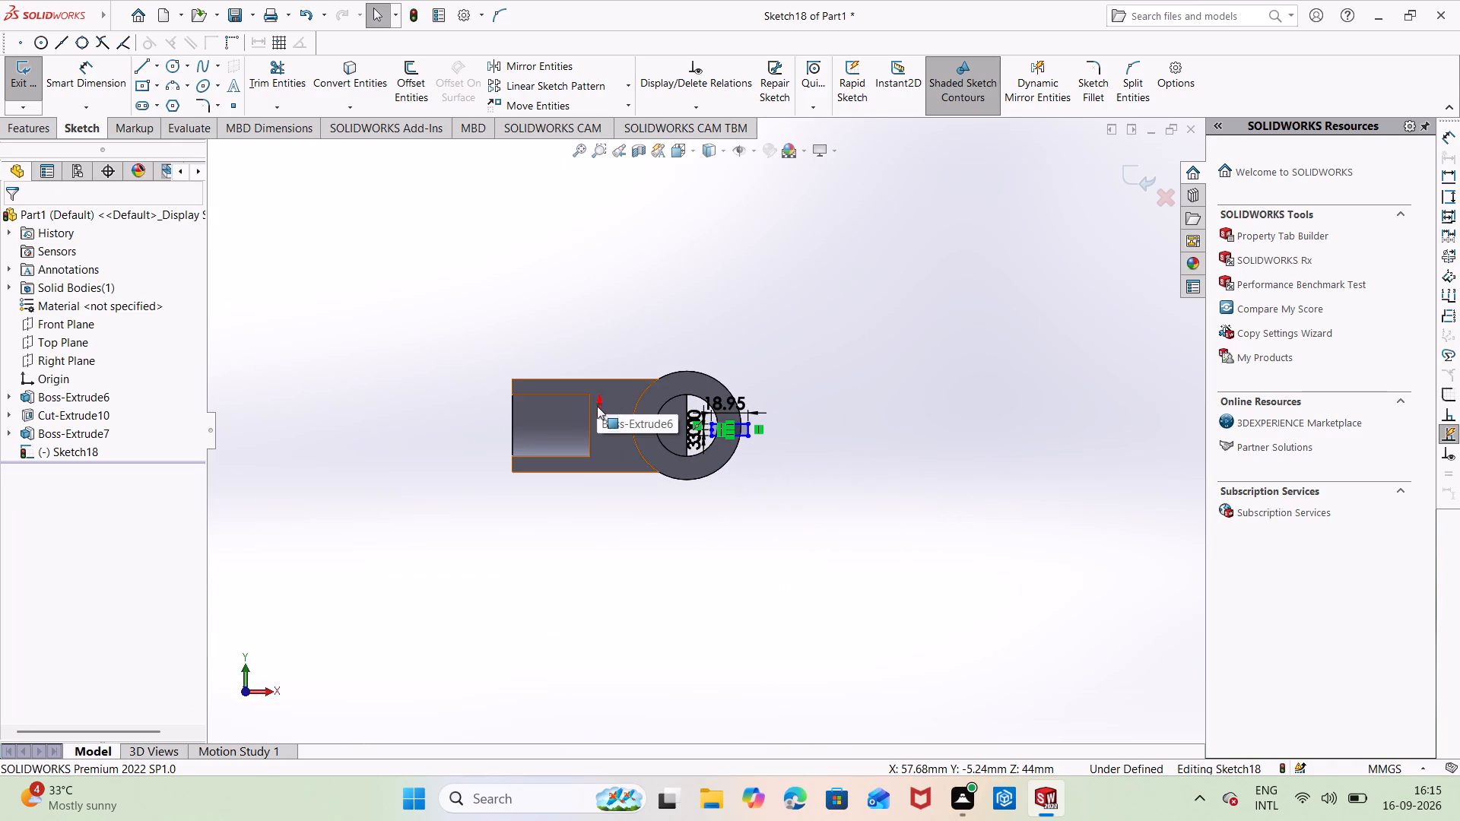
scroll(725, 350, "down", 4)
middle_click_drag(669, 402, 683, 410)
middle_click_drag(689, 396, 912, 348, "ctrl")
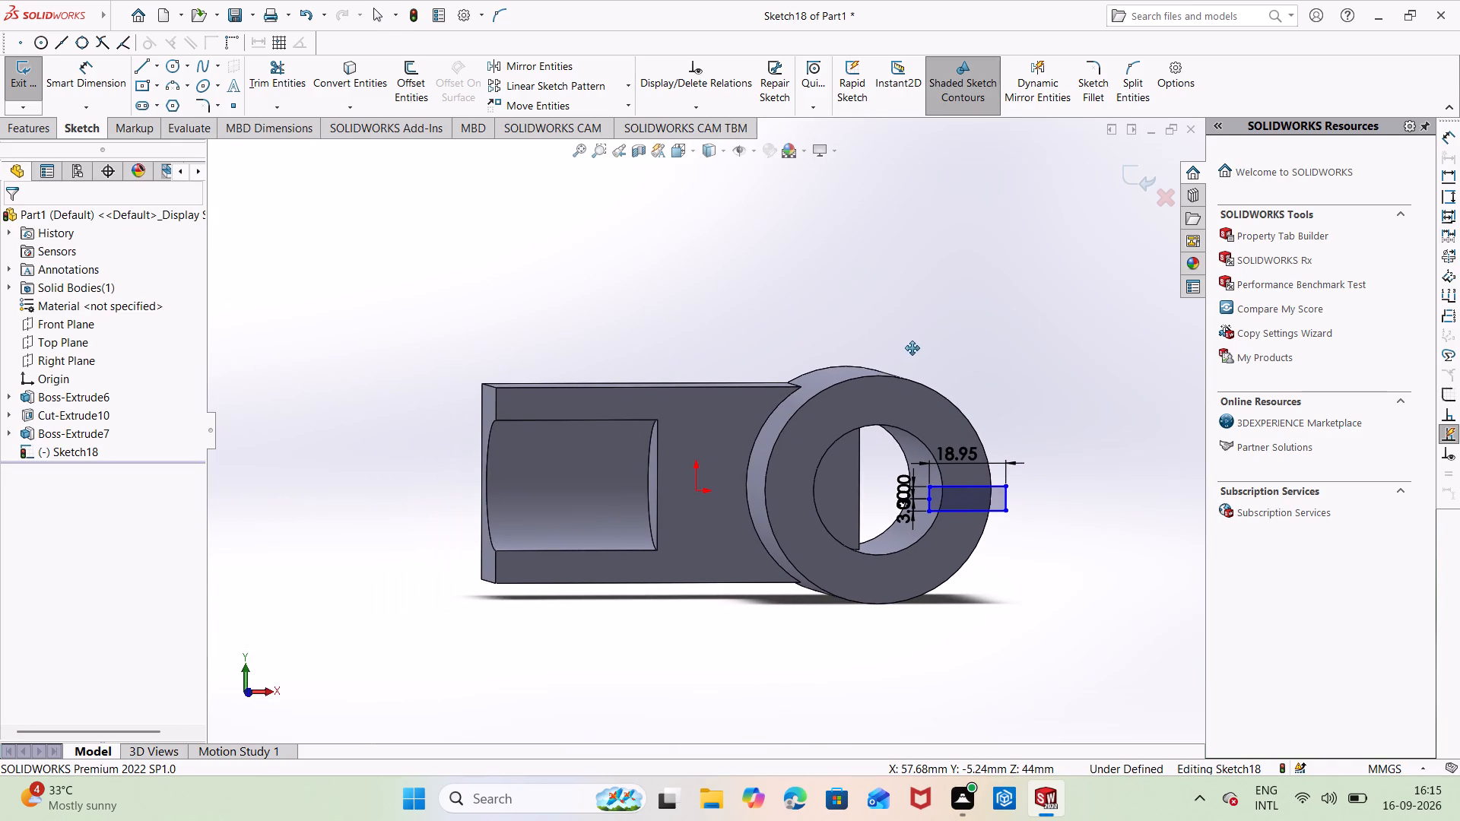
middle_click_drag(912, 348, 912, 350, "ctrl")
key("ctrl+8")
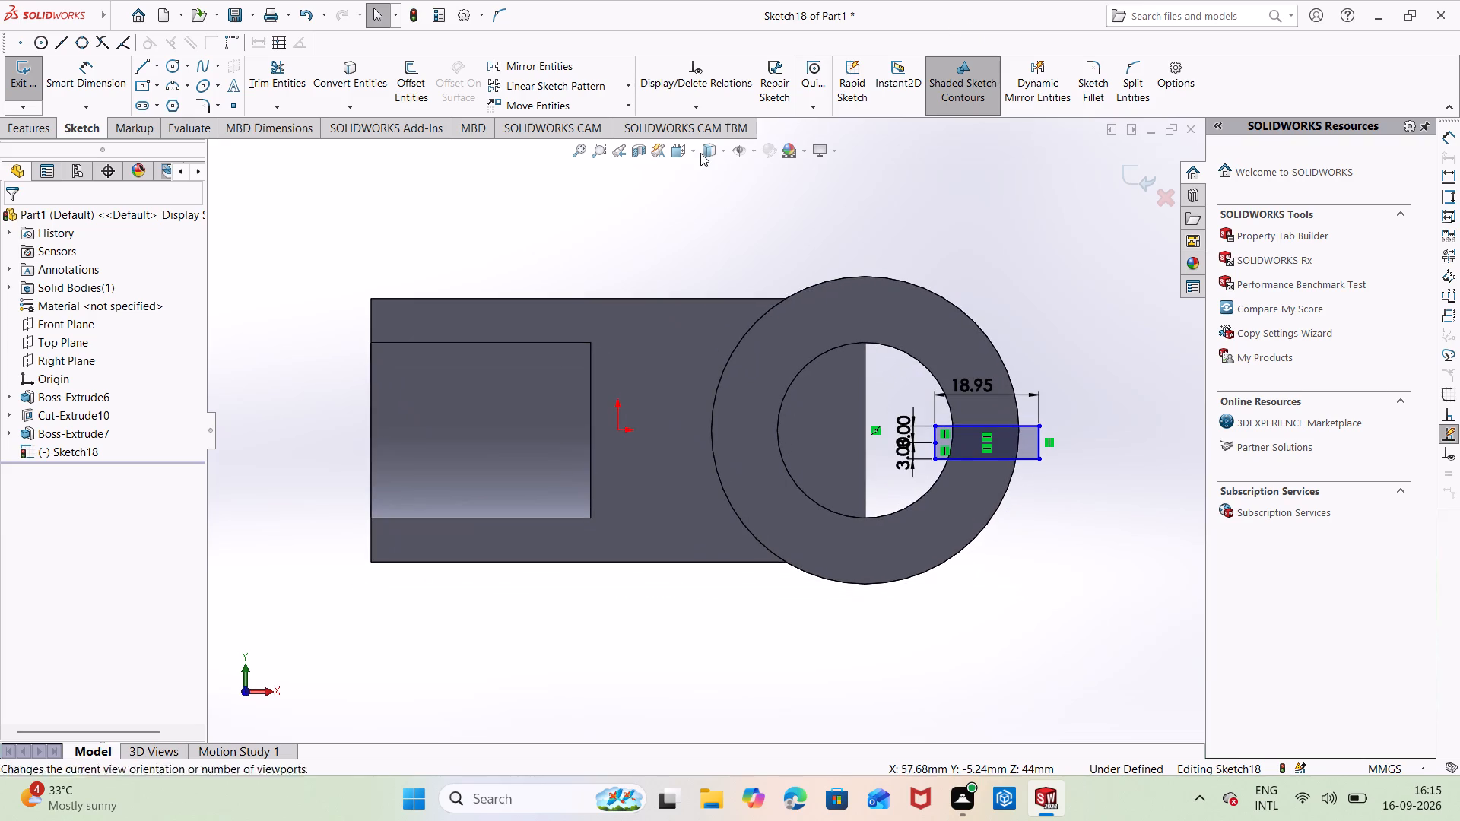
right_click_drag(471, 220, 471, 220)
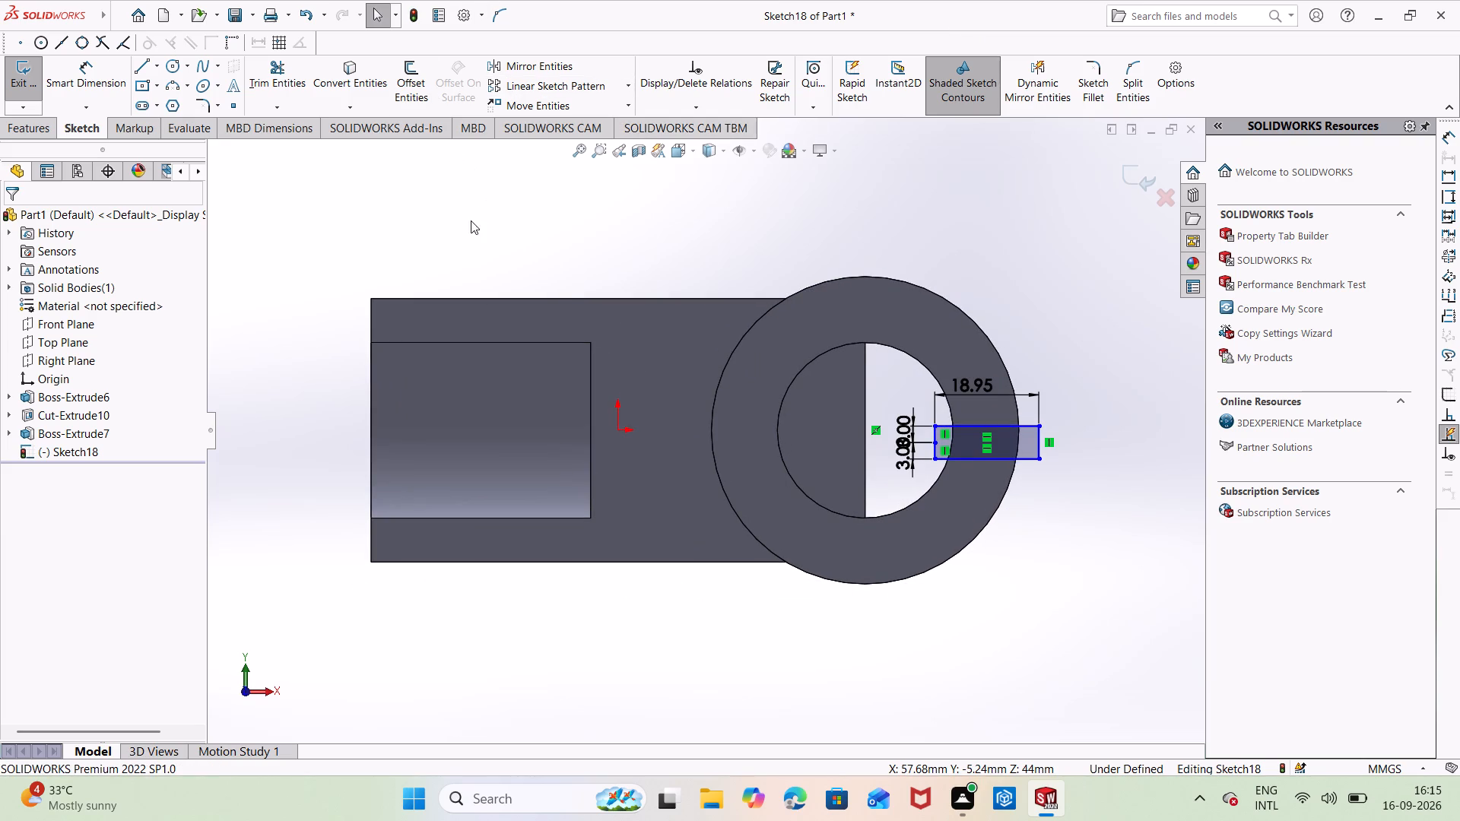
Dimension the horizontal distance from the origin to the slot rectangle's inner vertical side, keeping the drawn distance.
right_click_drag(471, 220, 503, 162)
right_click_drag(524, 246, 557, 110)
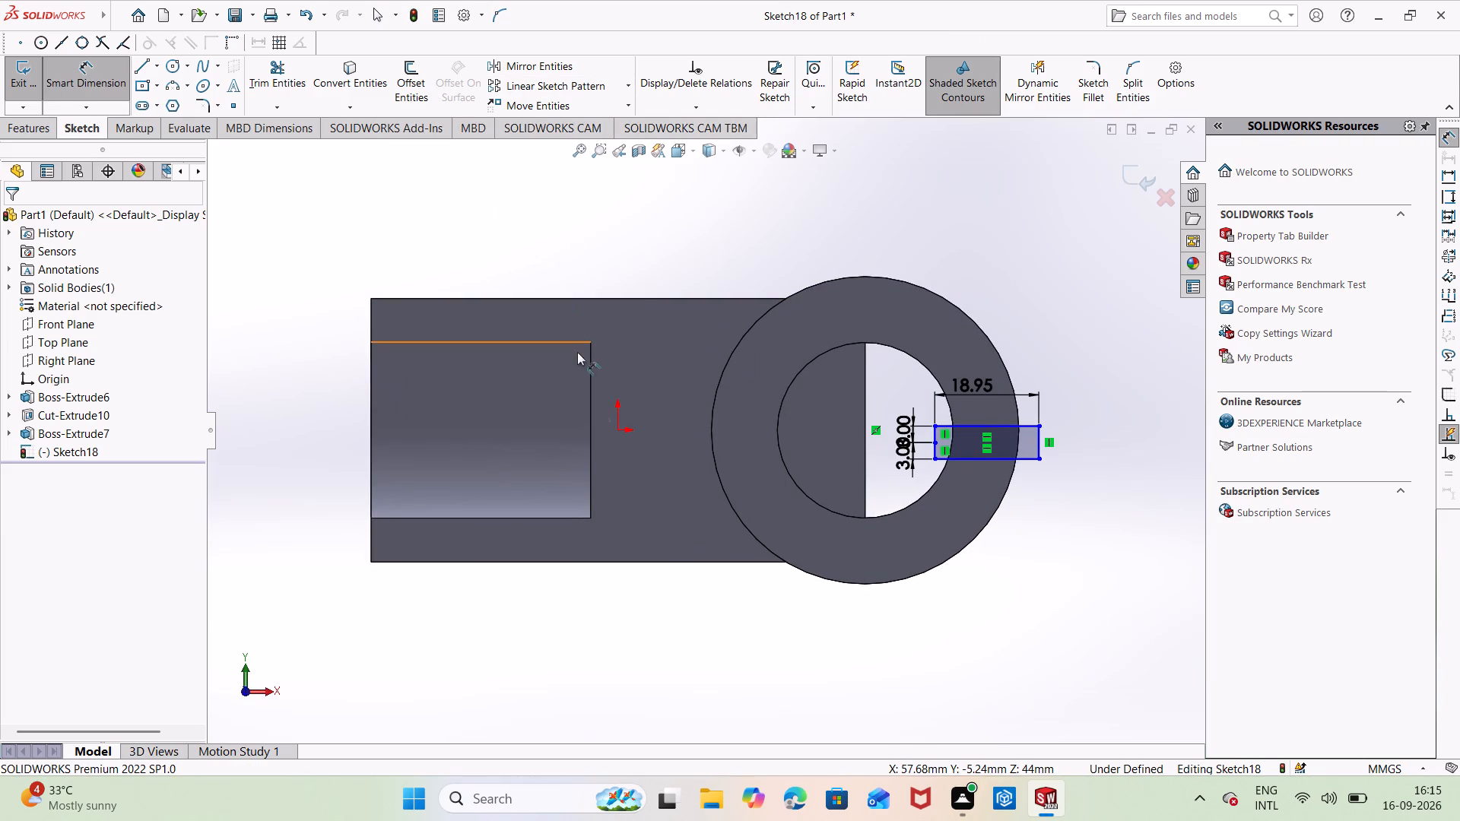
left_click(620, 430)
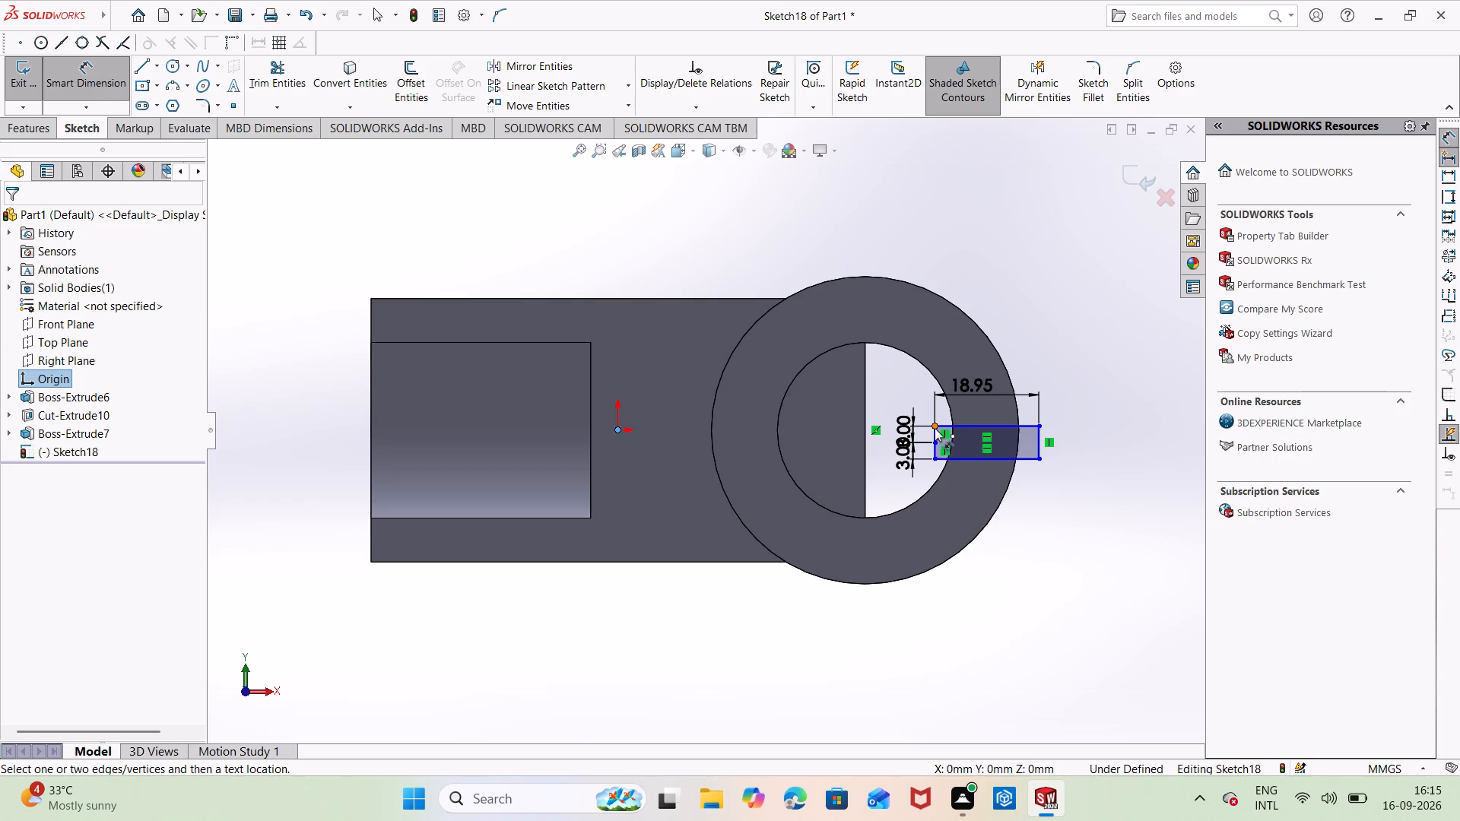
left_click(933, 450)
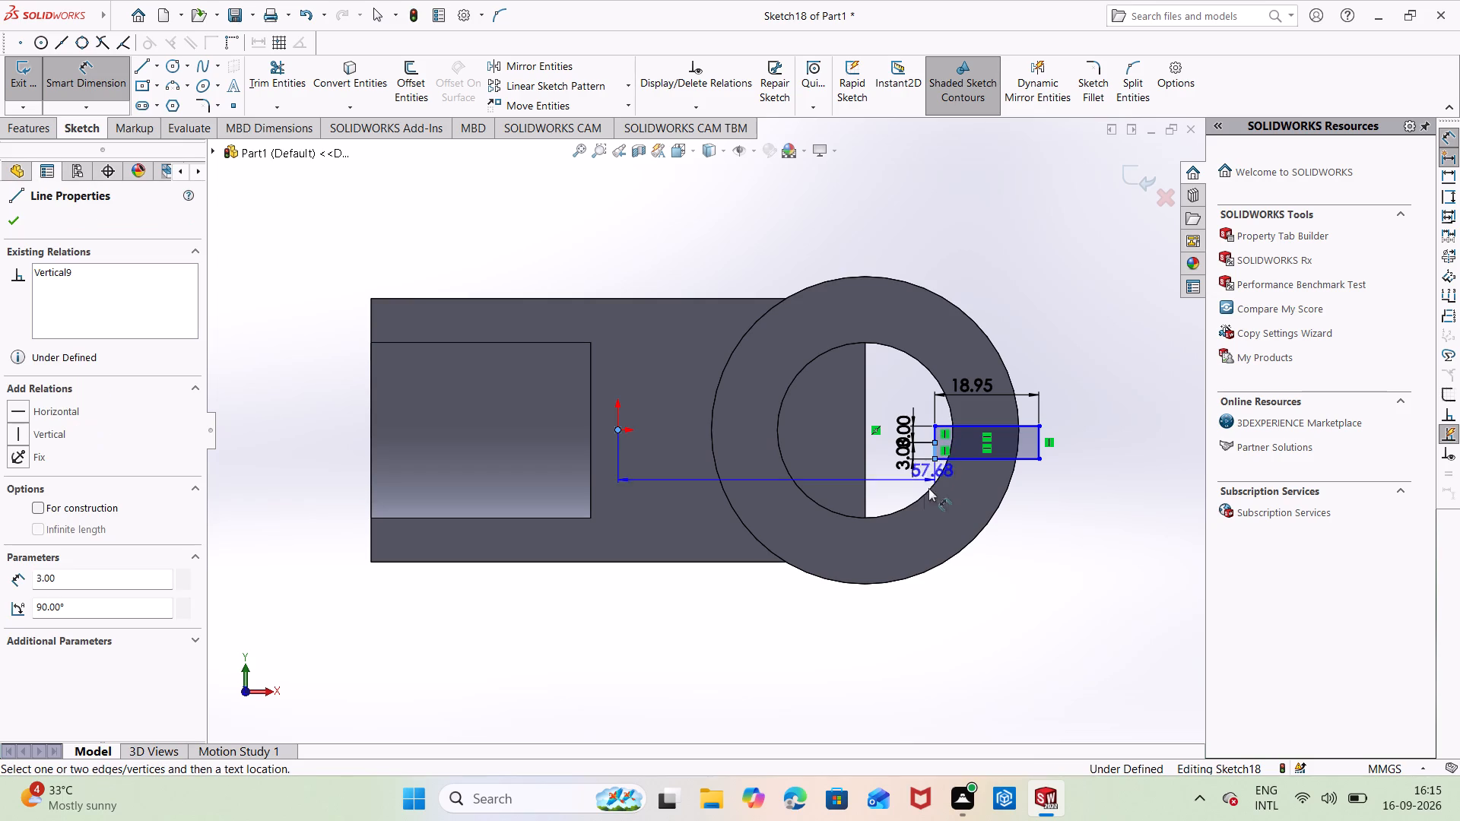
left_click(890, 631)
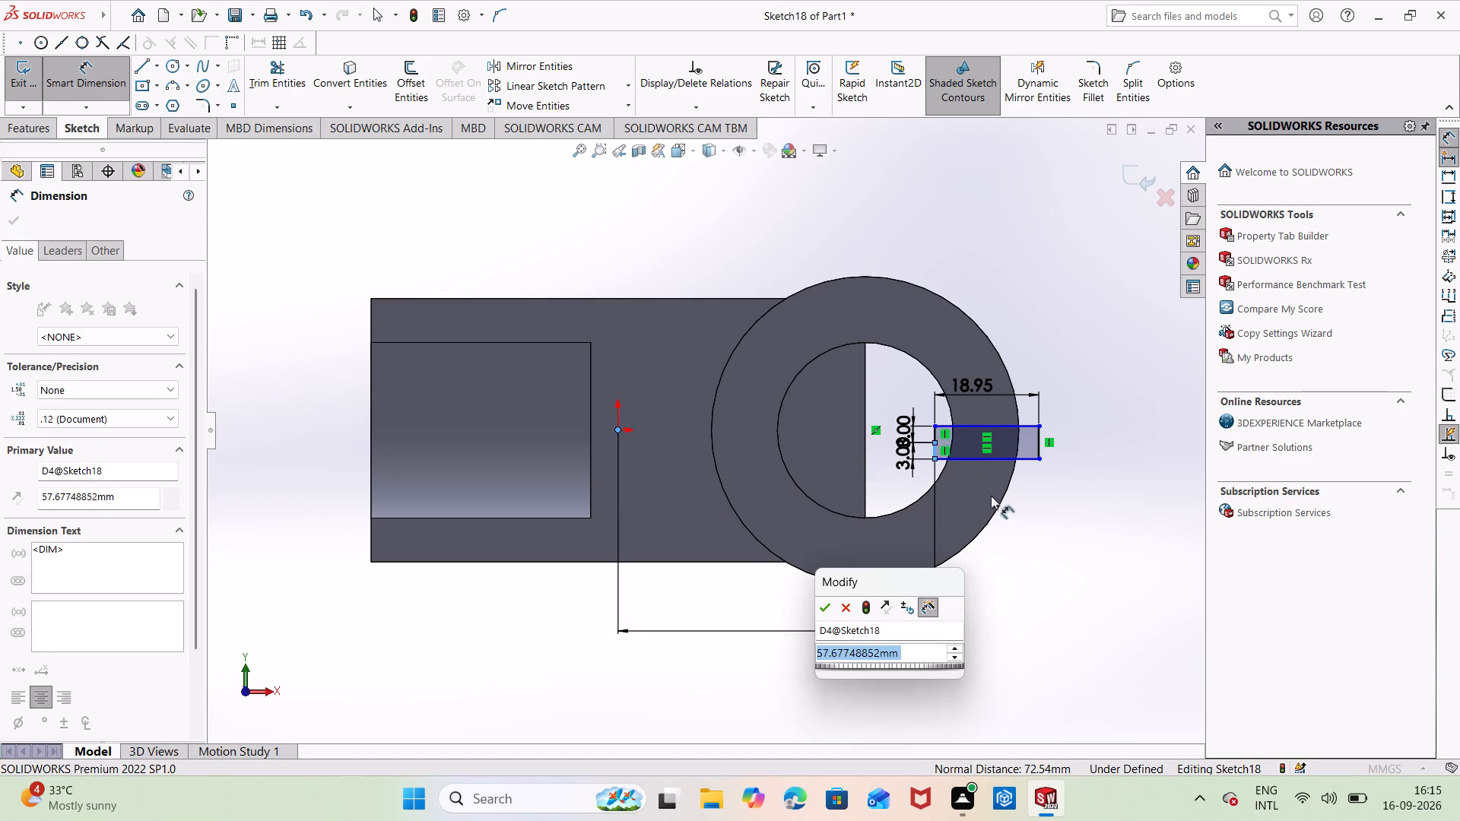
left_click(824, 609)
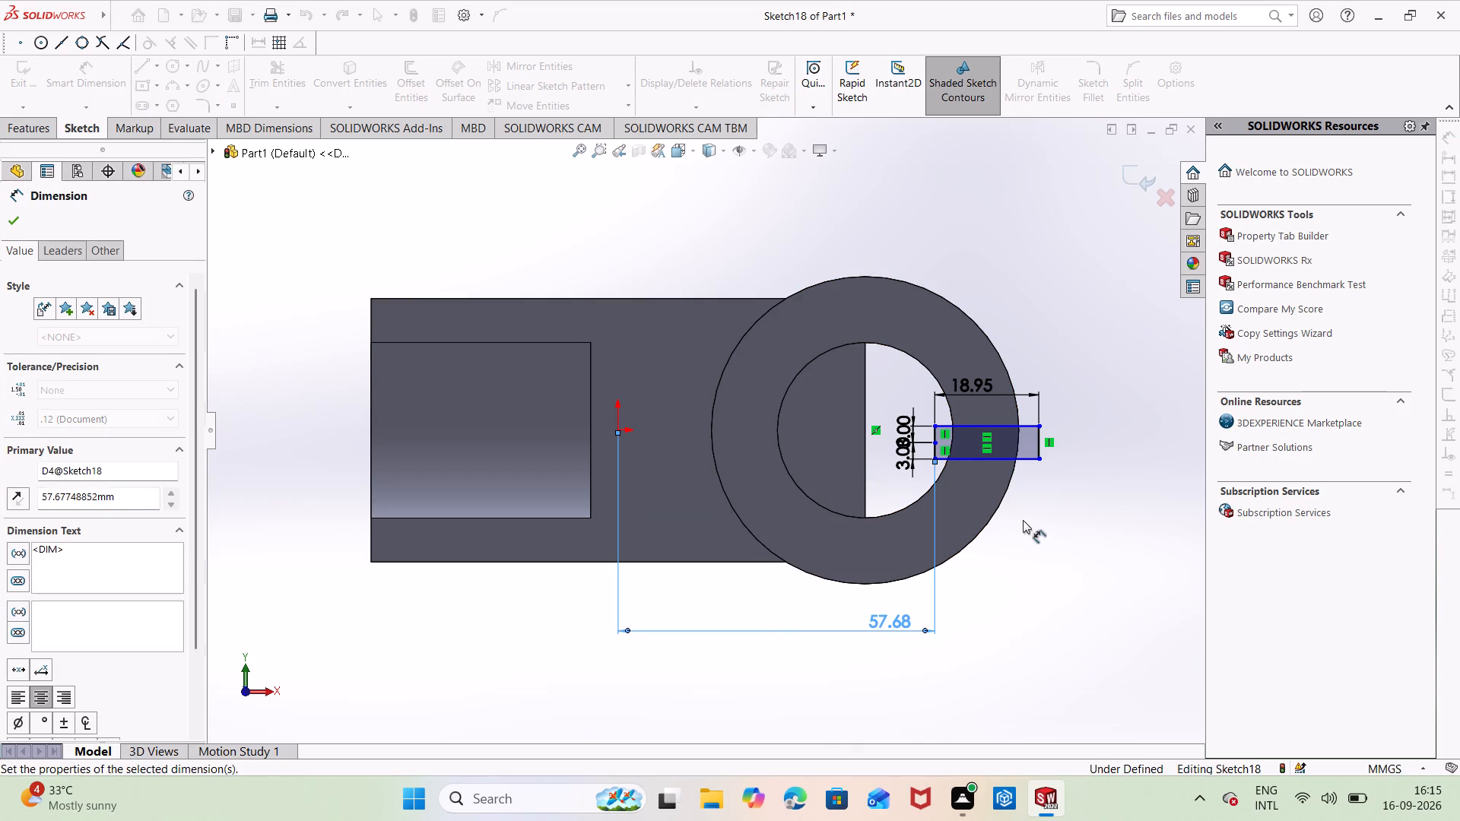
left_click(1037, 542)
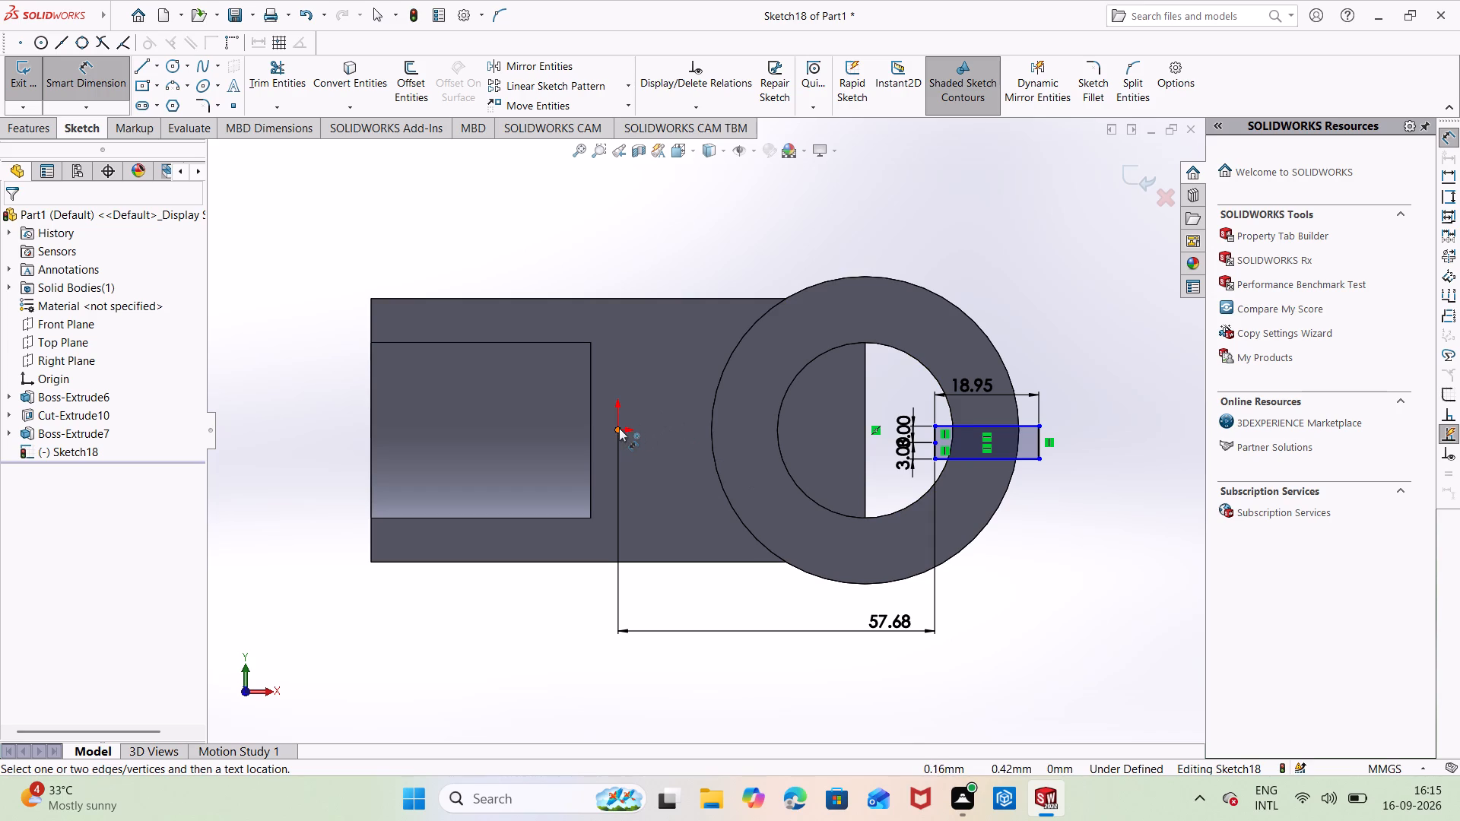
Dimension the vertical distance from the origin to the slot rectangle's lower long side, keeping the drawn distance.
left_click(976, 461)
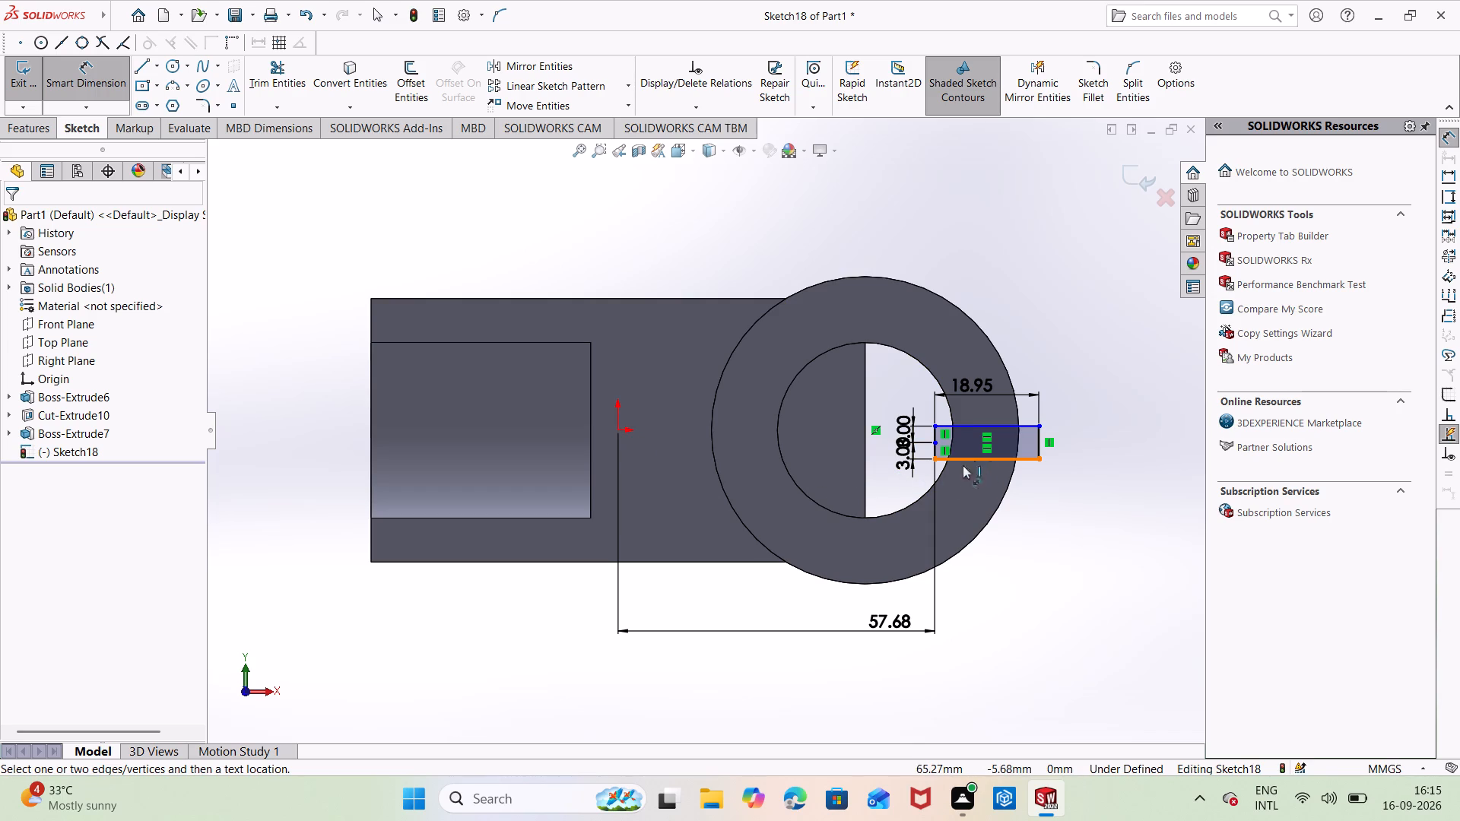
left_click(616, 432)
left_click(673, 504)
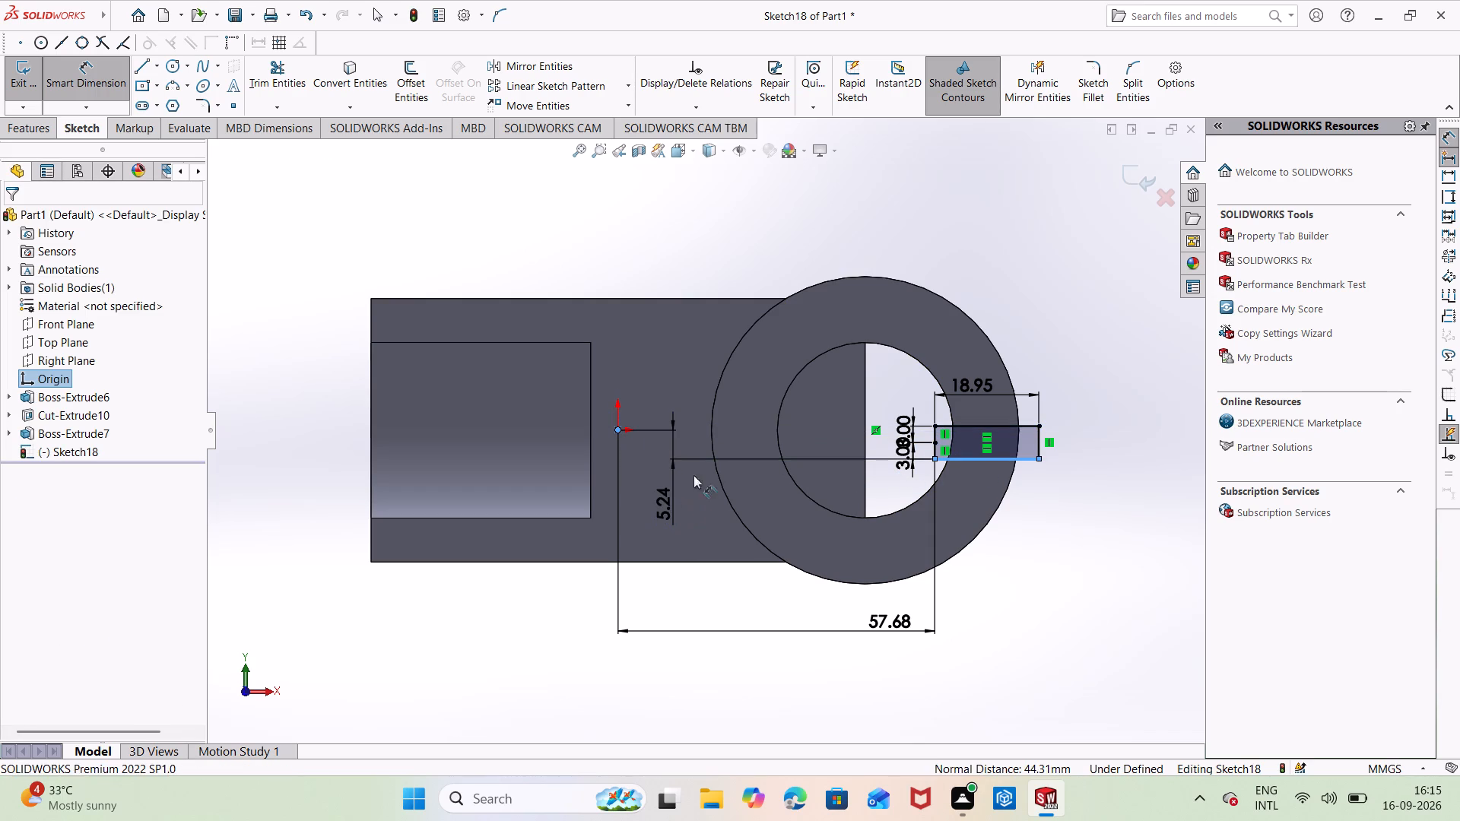
left_click(695, 358)
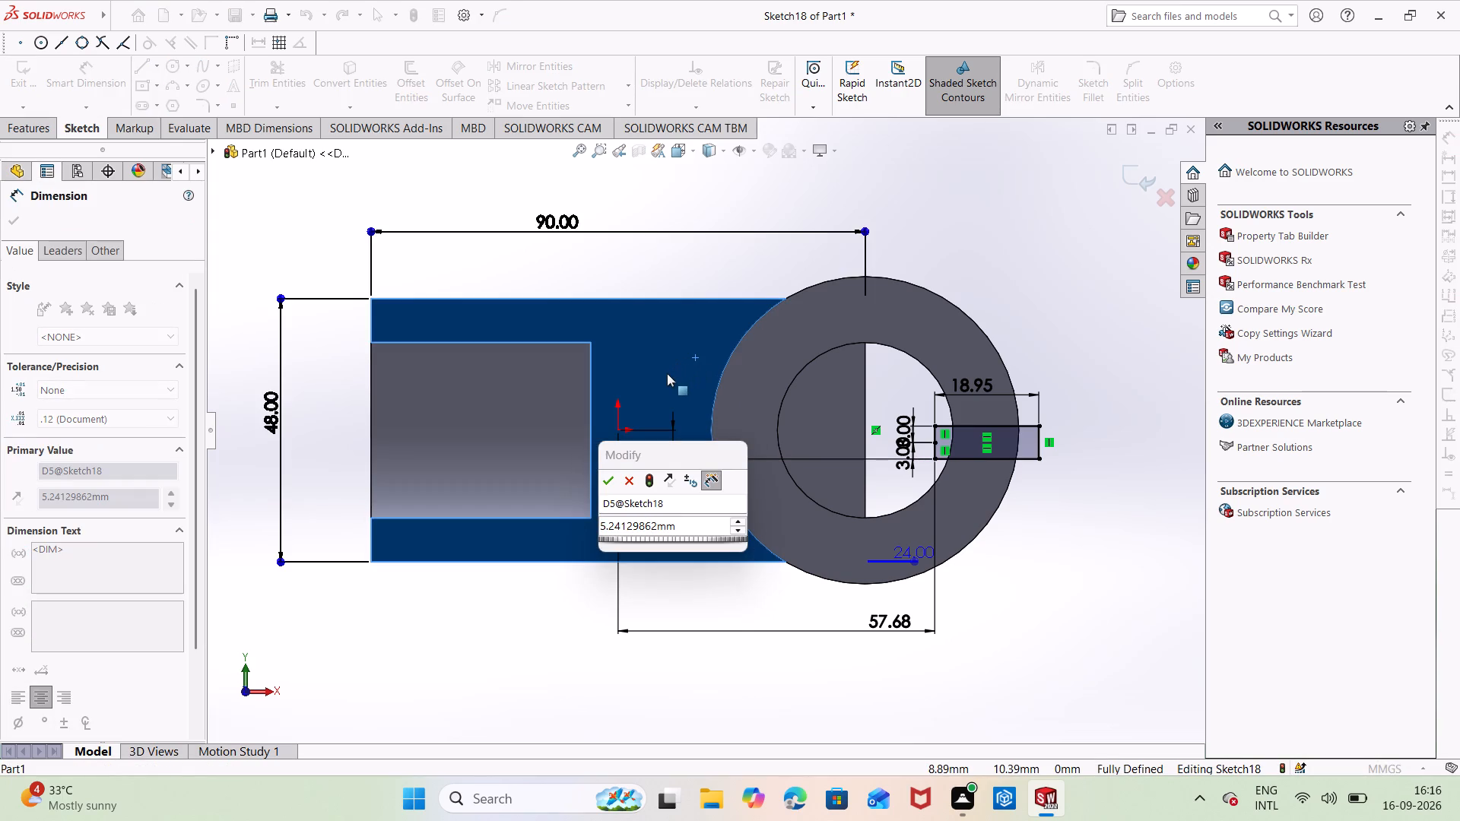
left_click(610, 470)
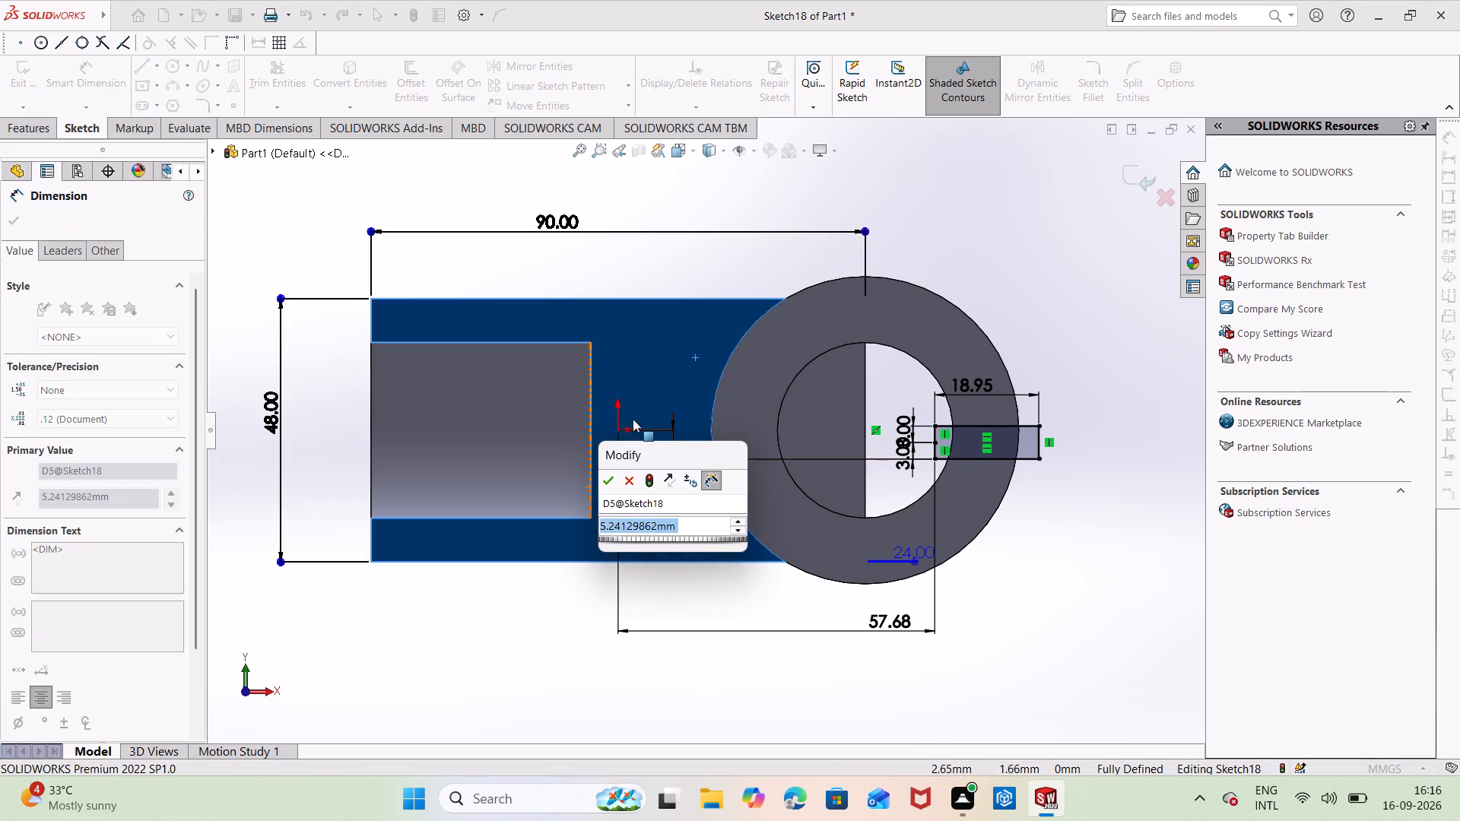
left_click(607, 476)
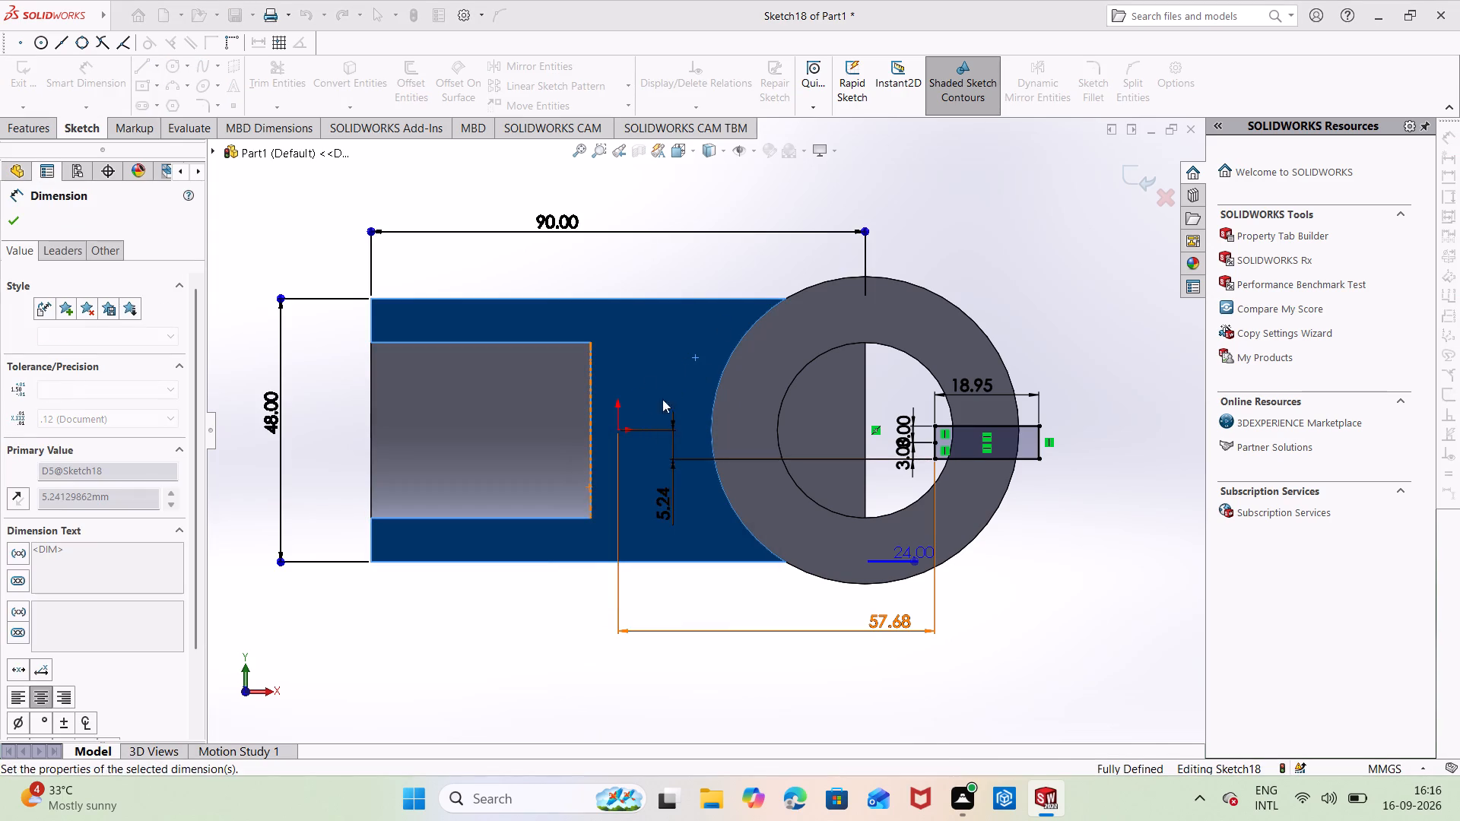
key("Escape")
key("Escape")
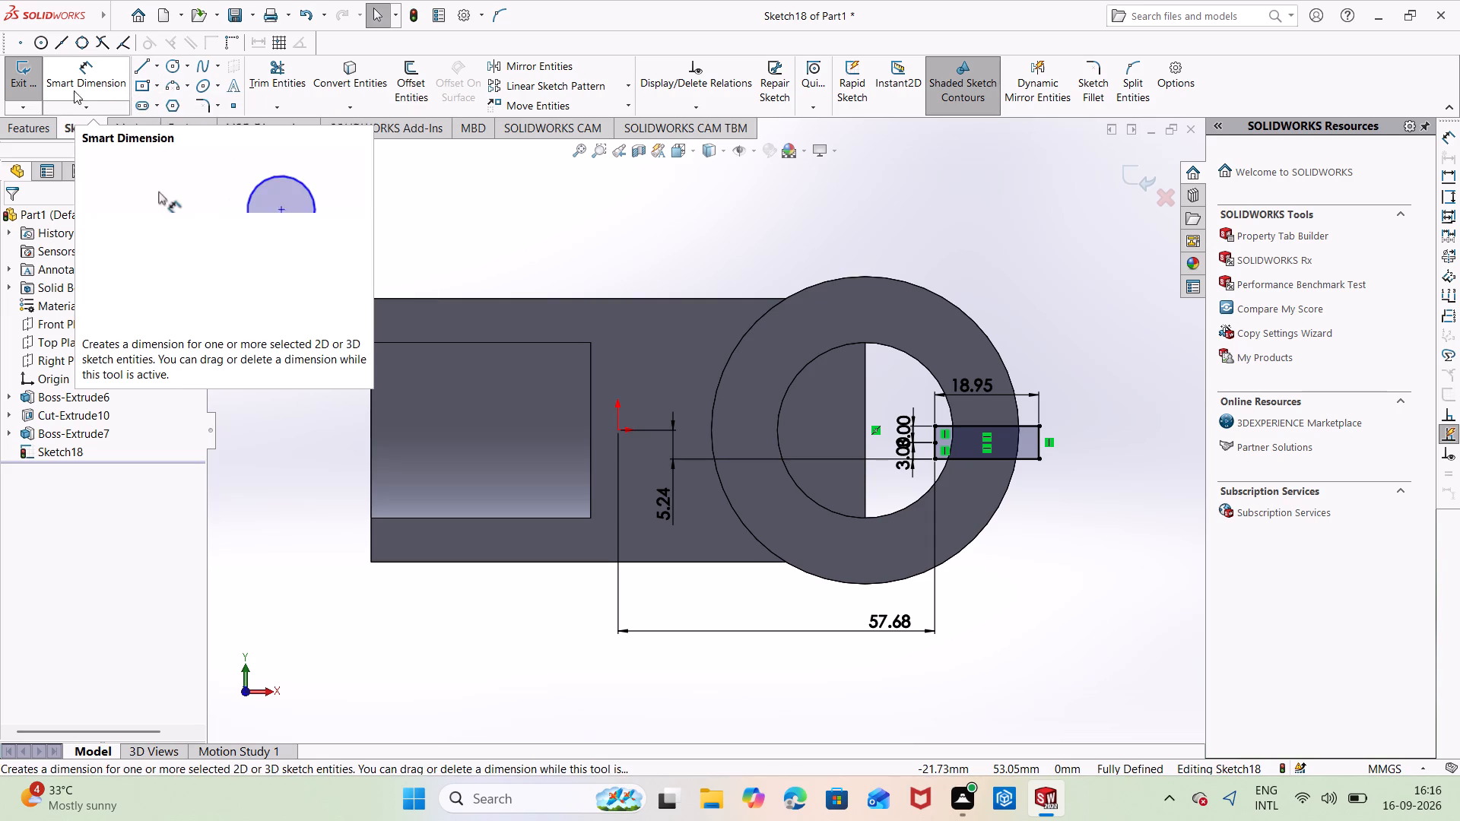
Extrude-cut the slot rectangle through the boss wall with a blind depth of 56 mm.
left_click(40, 123)
left_click(249, 70)
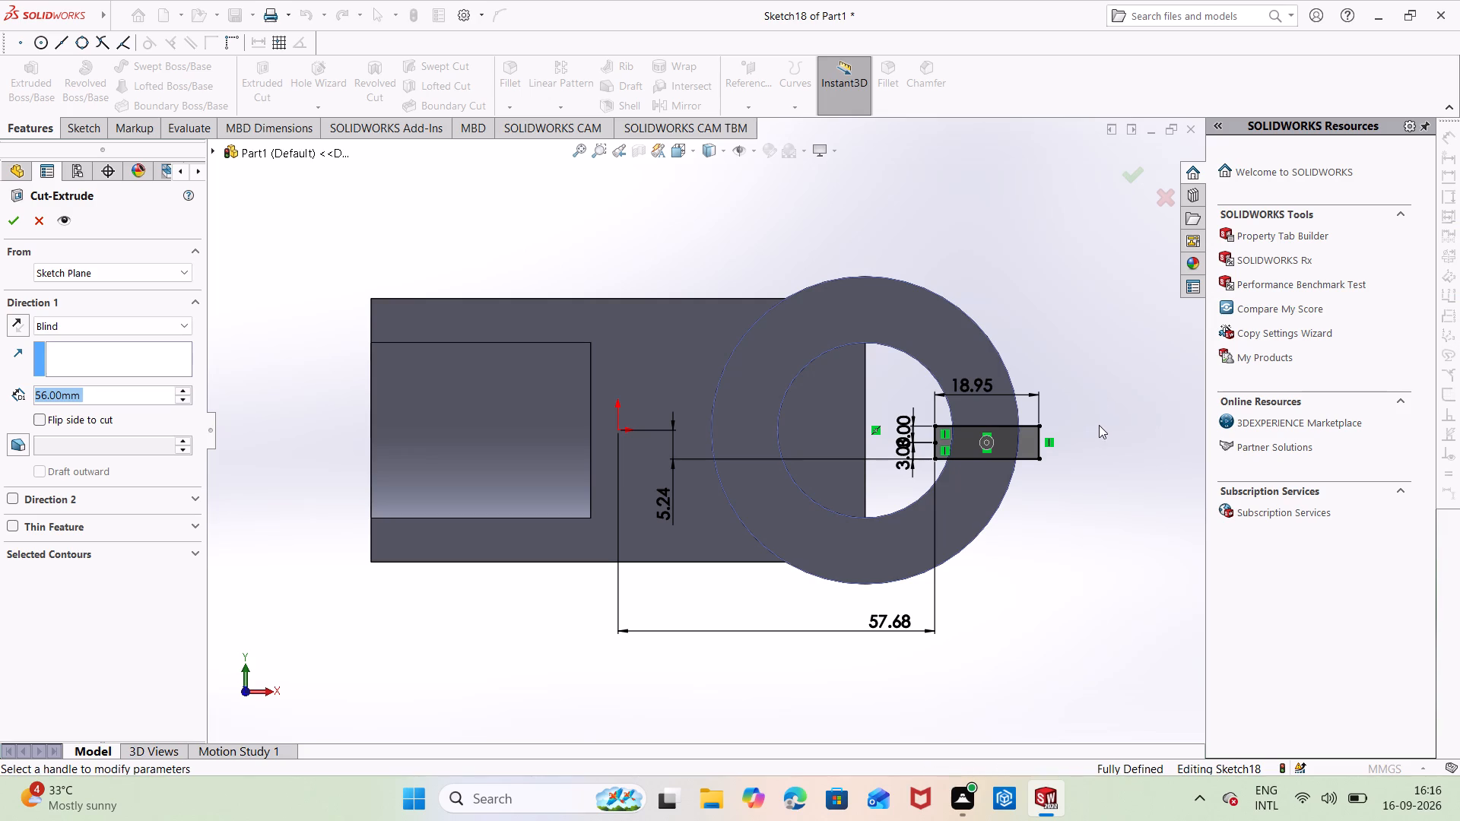
middle_click_drag(1100, 425, 935, 395)
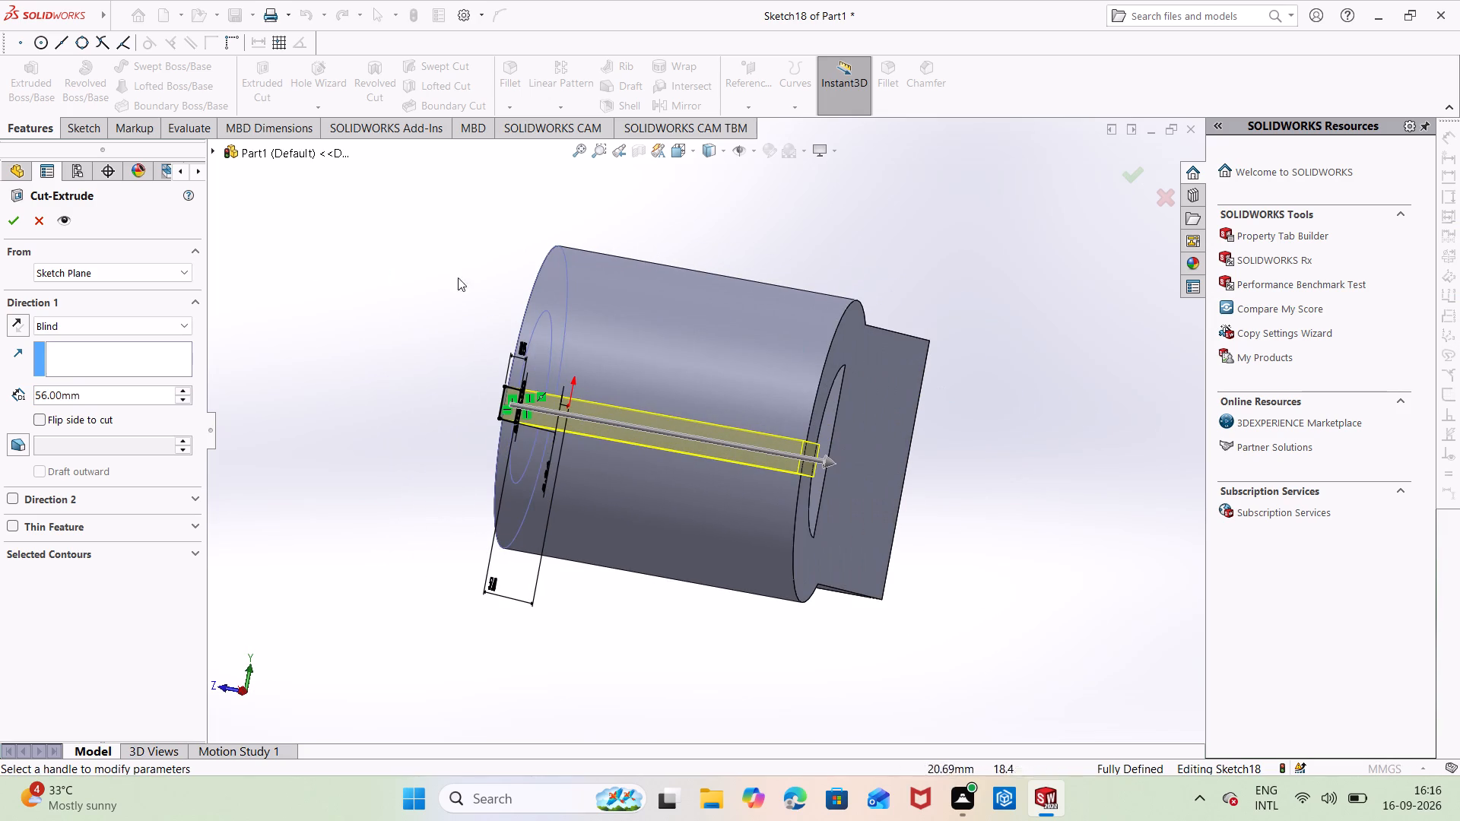
left_click(14, 219)
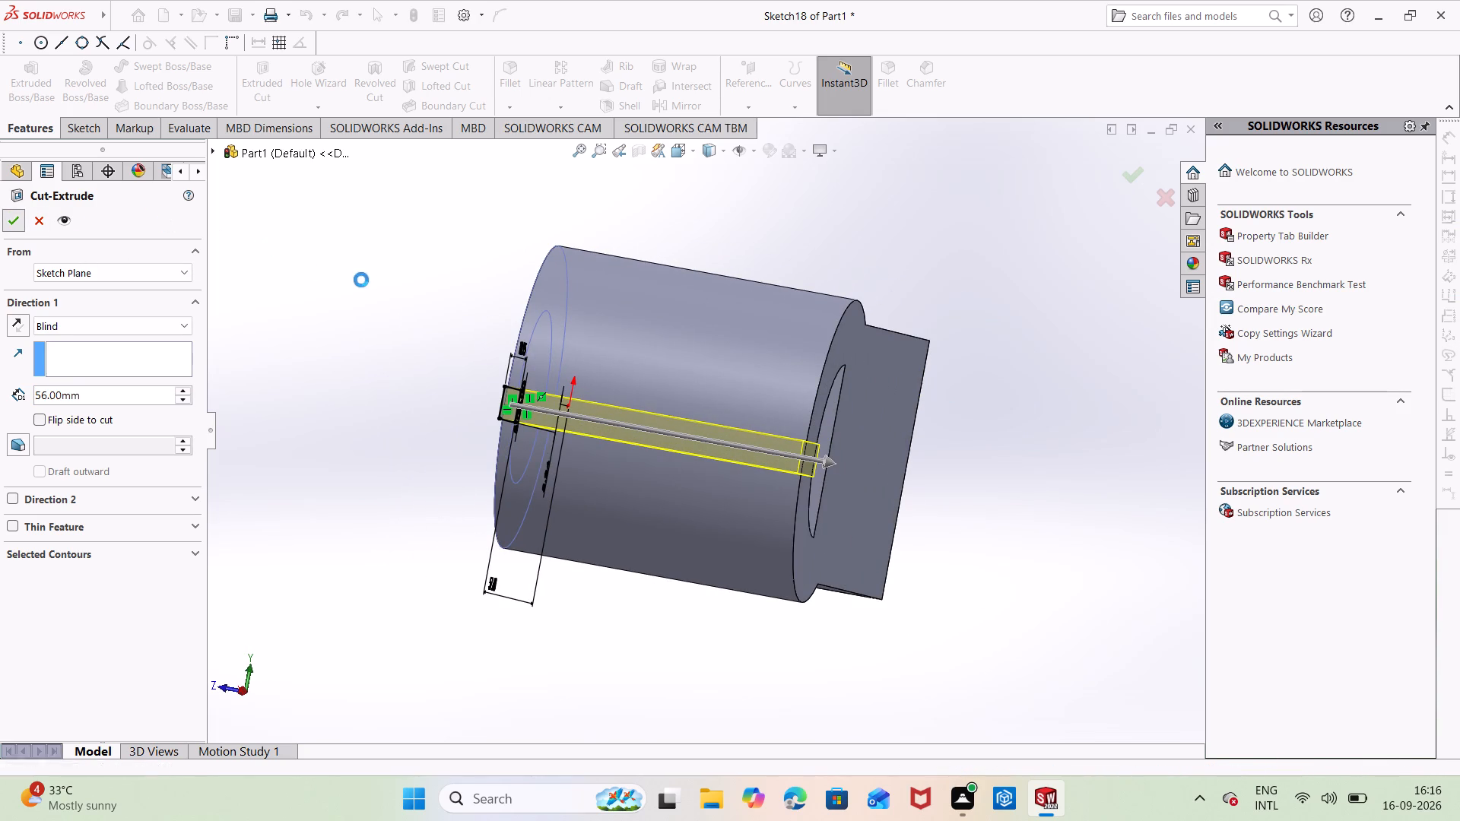
left_click(402, 285)
Examine the finished part from several angles, including the isometric view, checking the slot through the boss wall.
middle_click_drag(461, 316, 490, 346)
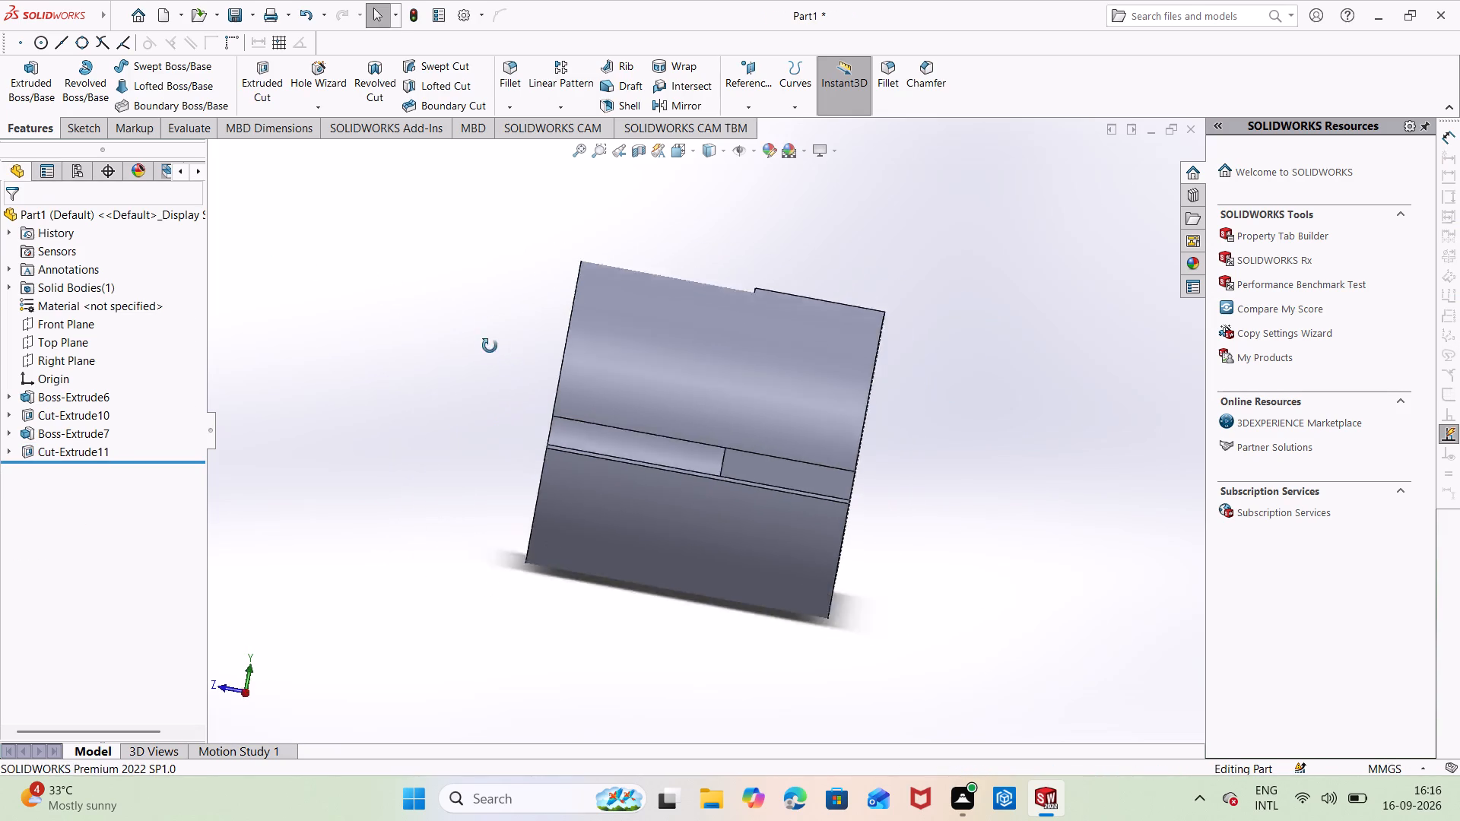
middle_click_drag(490, 346, 627, 379)
middle_click_drag(610, 379, 655, 334)
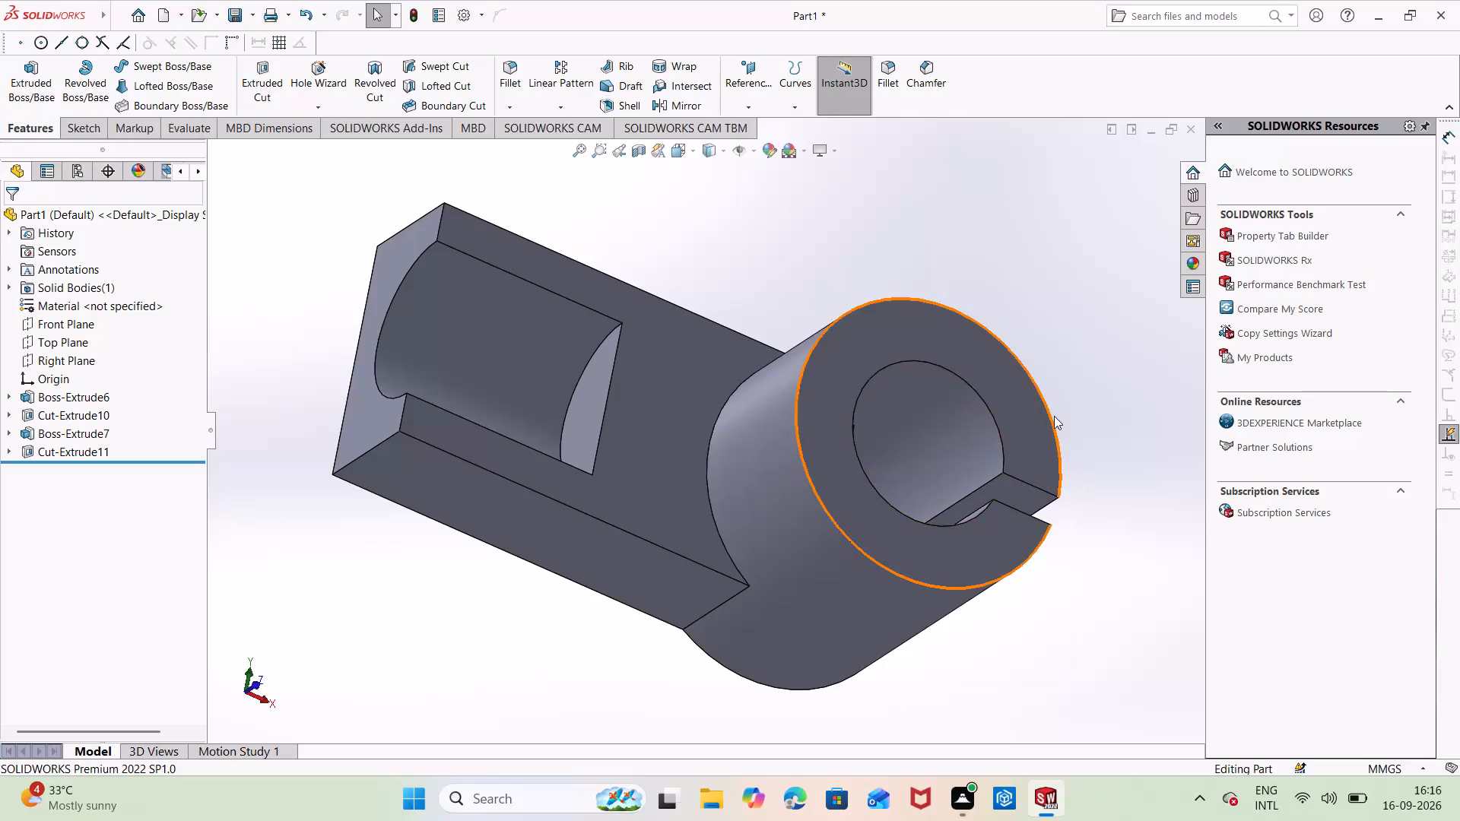
key("ctrl+7")
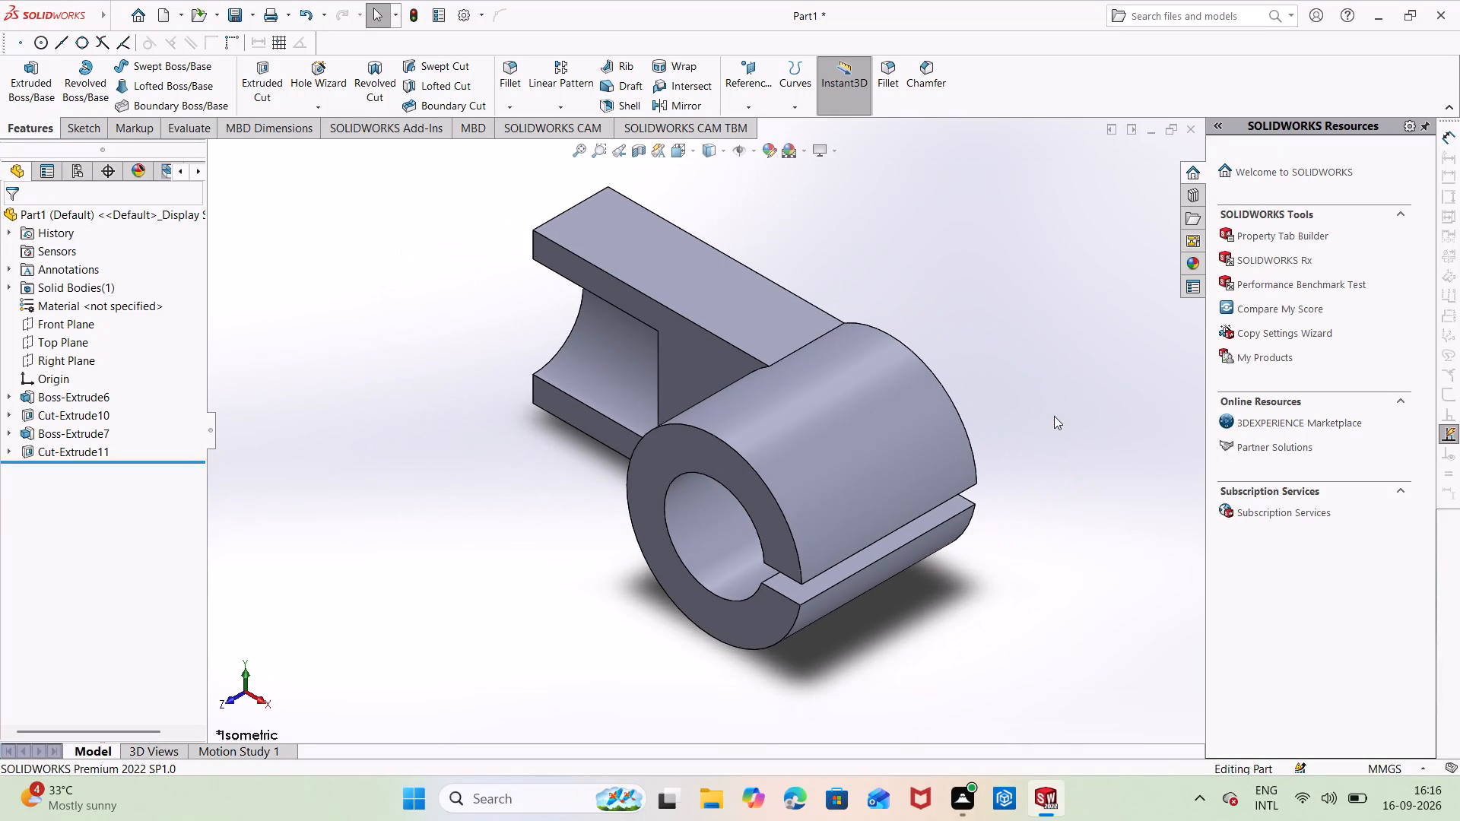
middle_click_drag(1046, 437, 1093, 287)
middle_click_drag(1073, 437, 1119, 393)
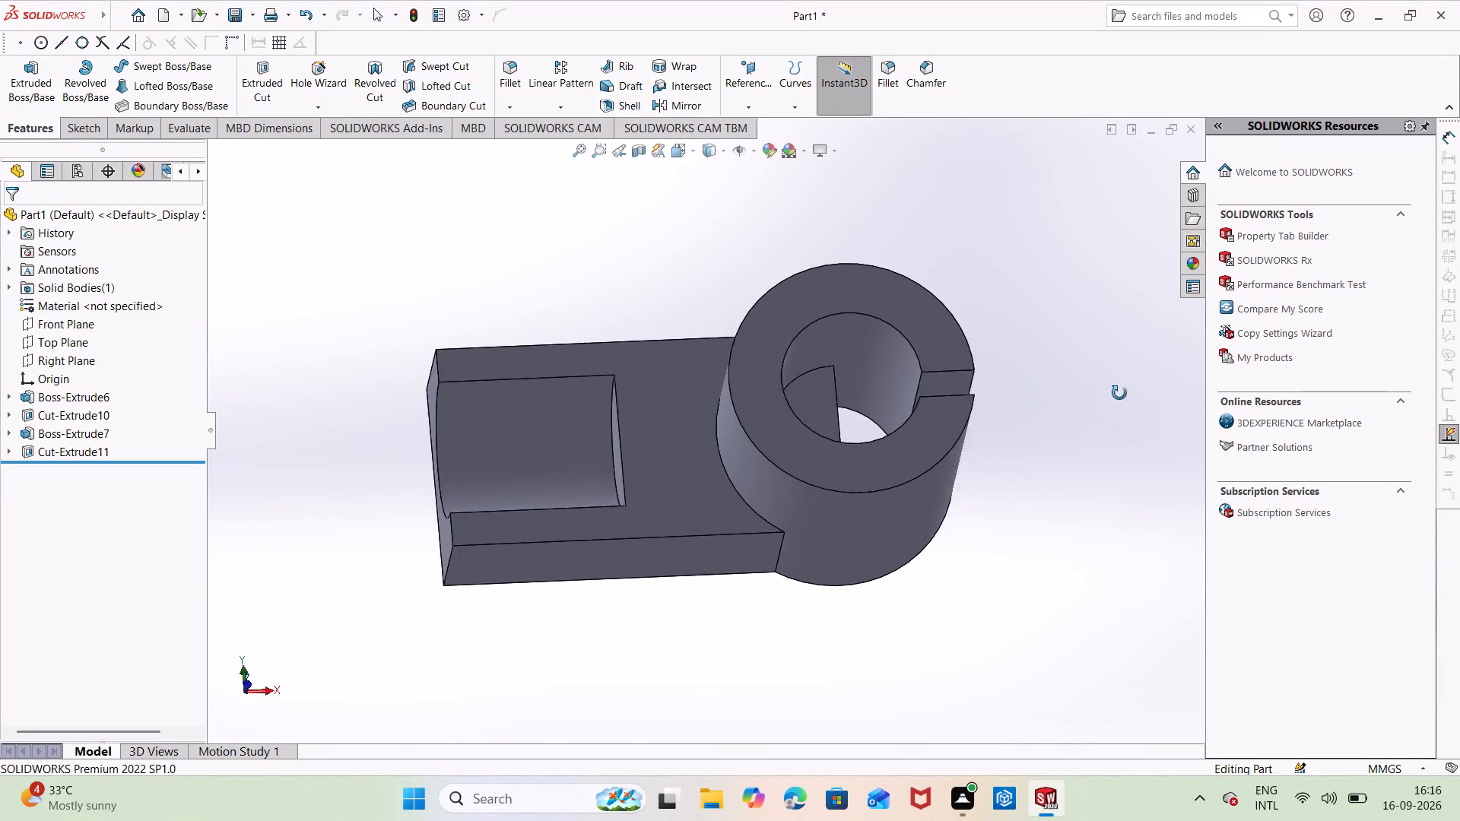
middle_click_drag(1119, 393, 1121, 391)
middle_click_drag(976, 512, 960, 410)
middle_click_drag(957, 460, 907, 412)
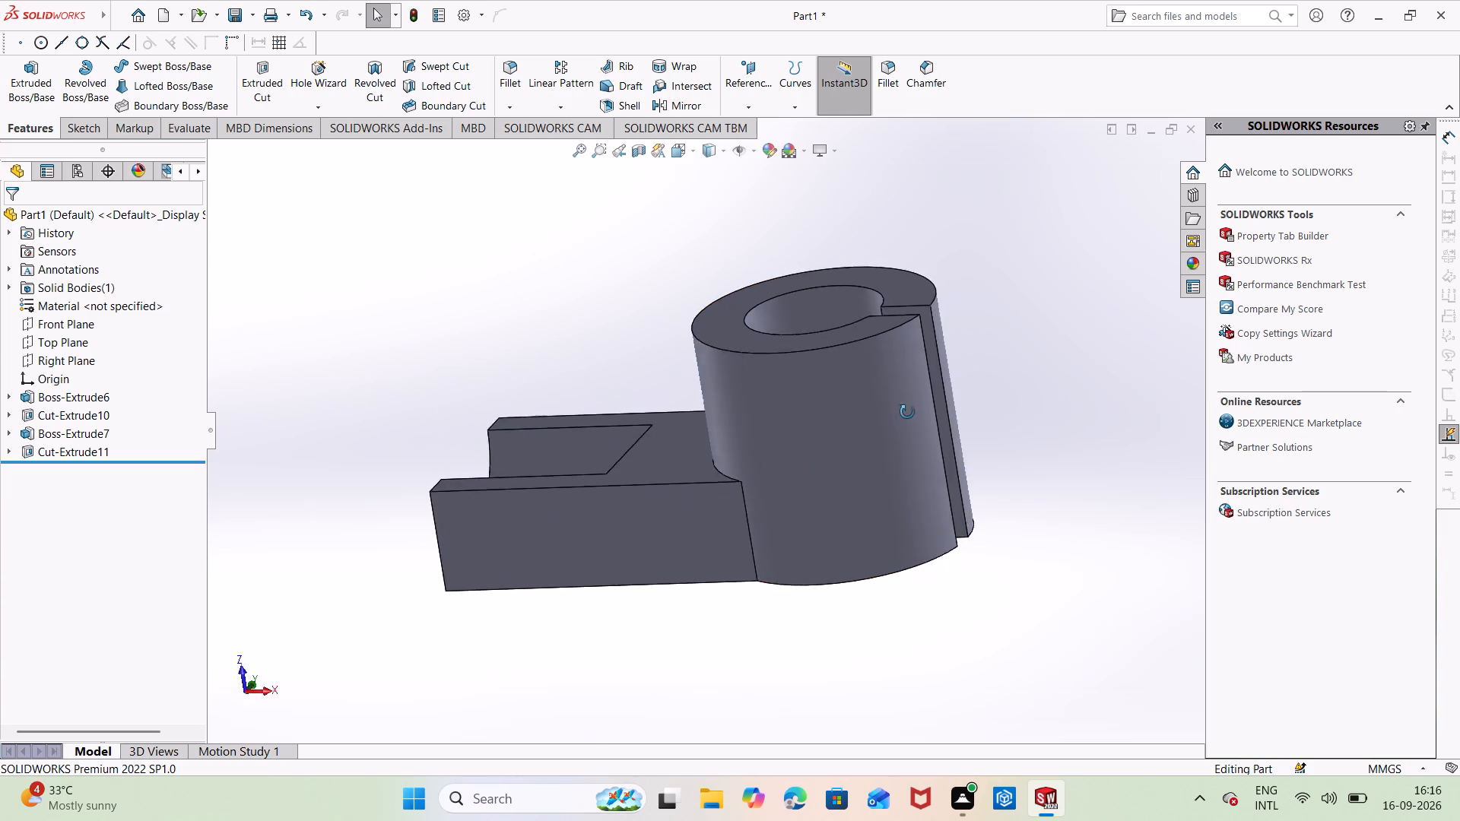
middle_click_drag(907, 412, 929, 591)
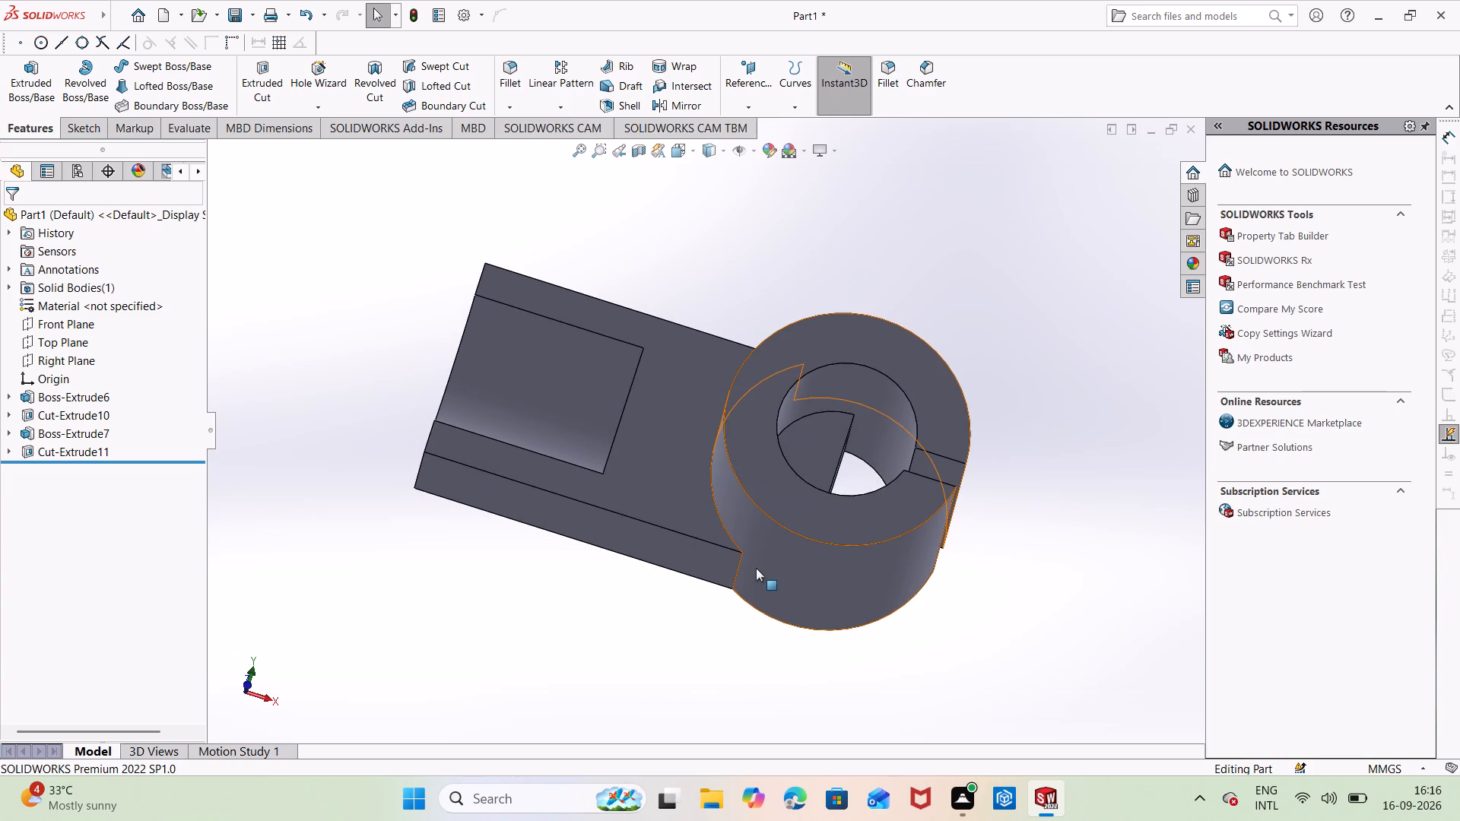
key("ctrl+7")
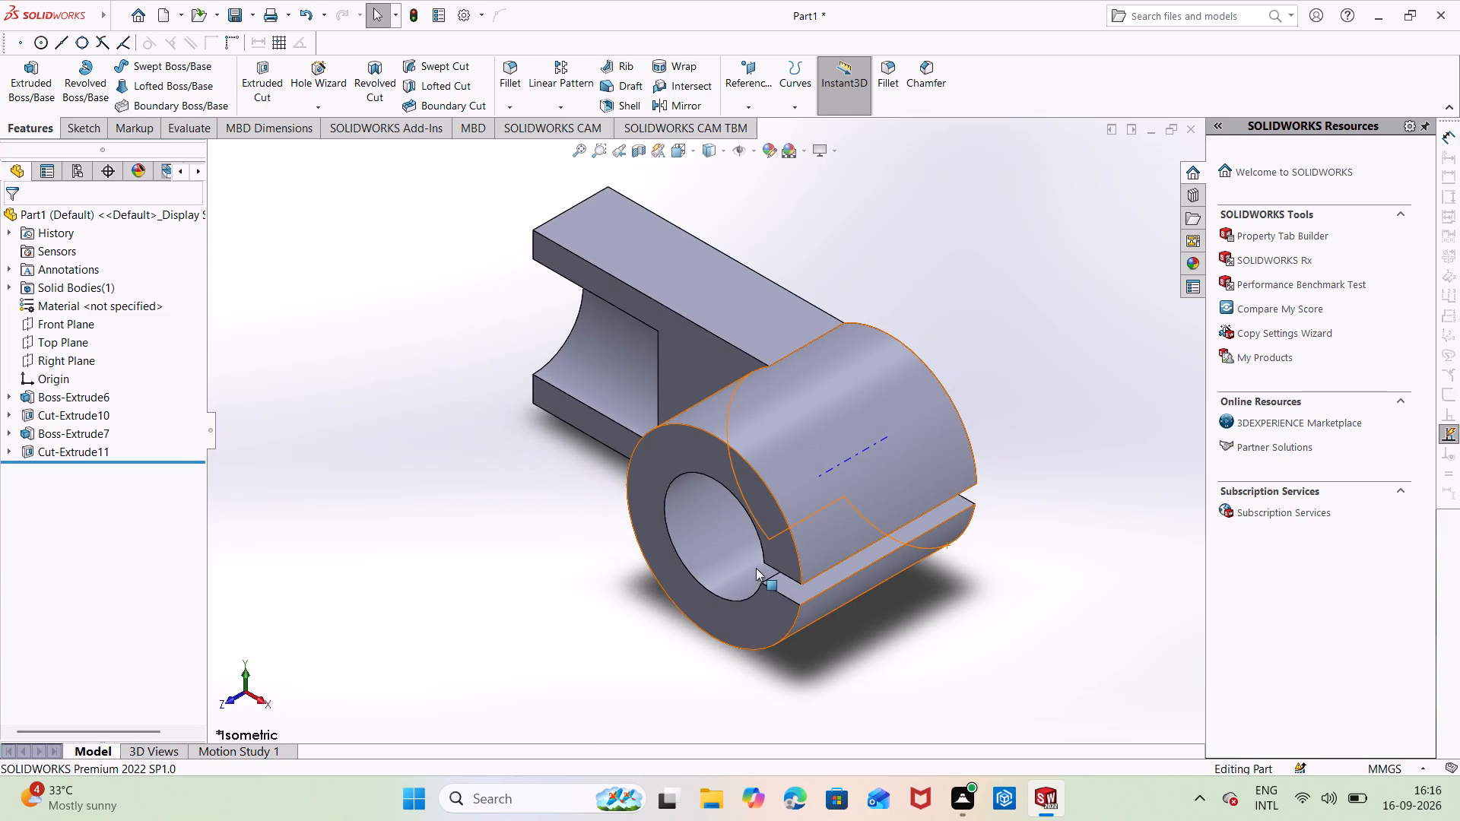
middle_click_drag(1065, 455, 1092, 373)
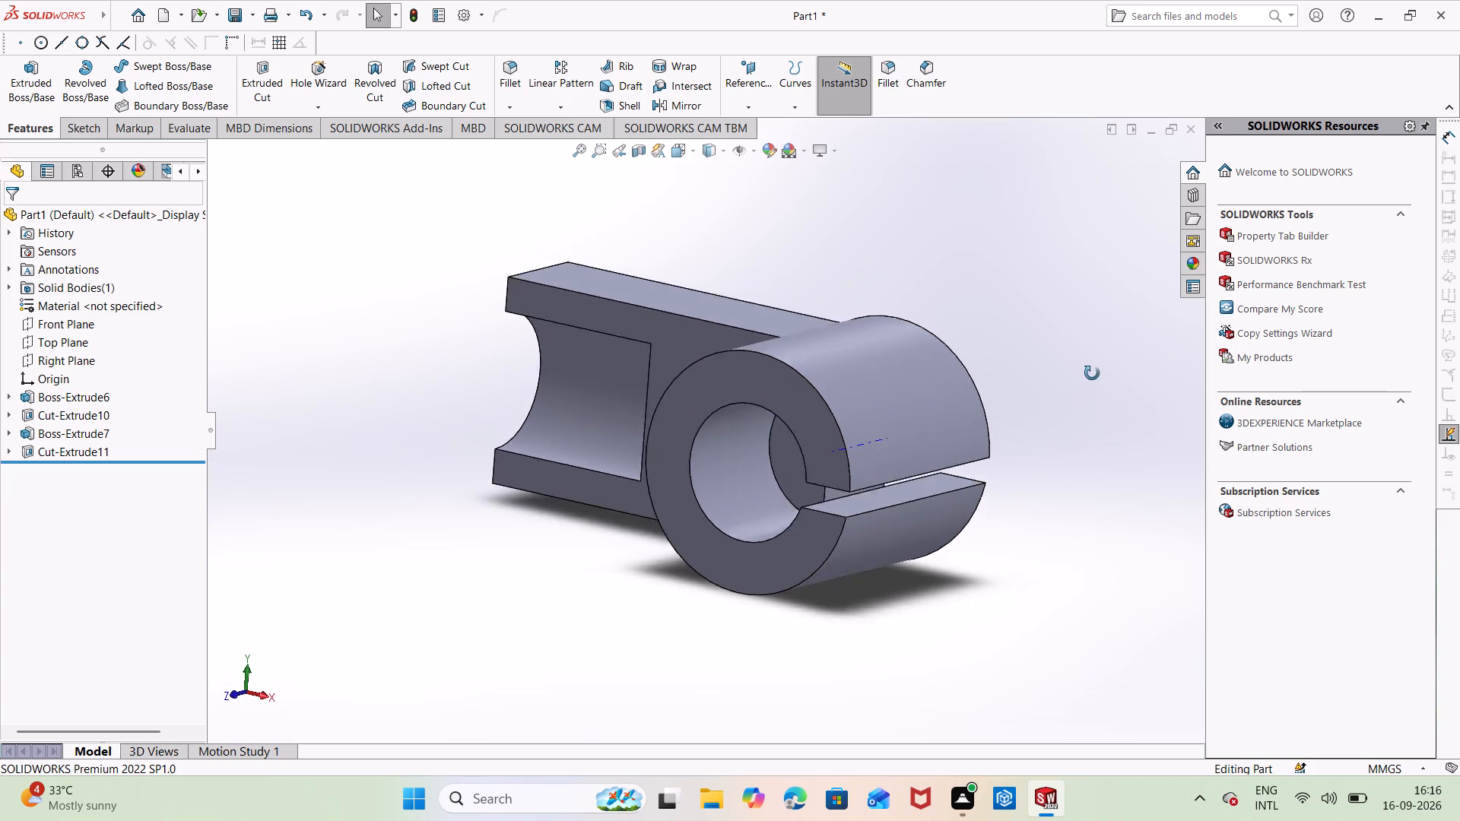
middle_click_drag(1092, 373, 1117, 315)
middle_click_drag(1083, 366, 1108, 334)
middle_click_drag(1069, 393, 1065, 366)
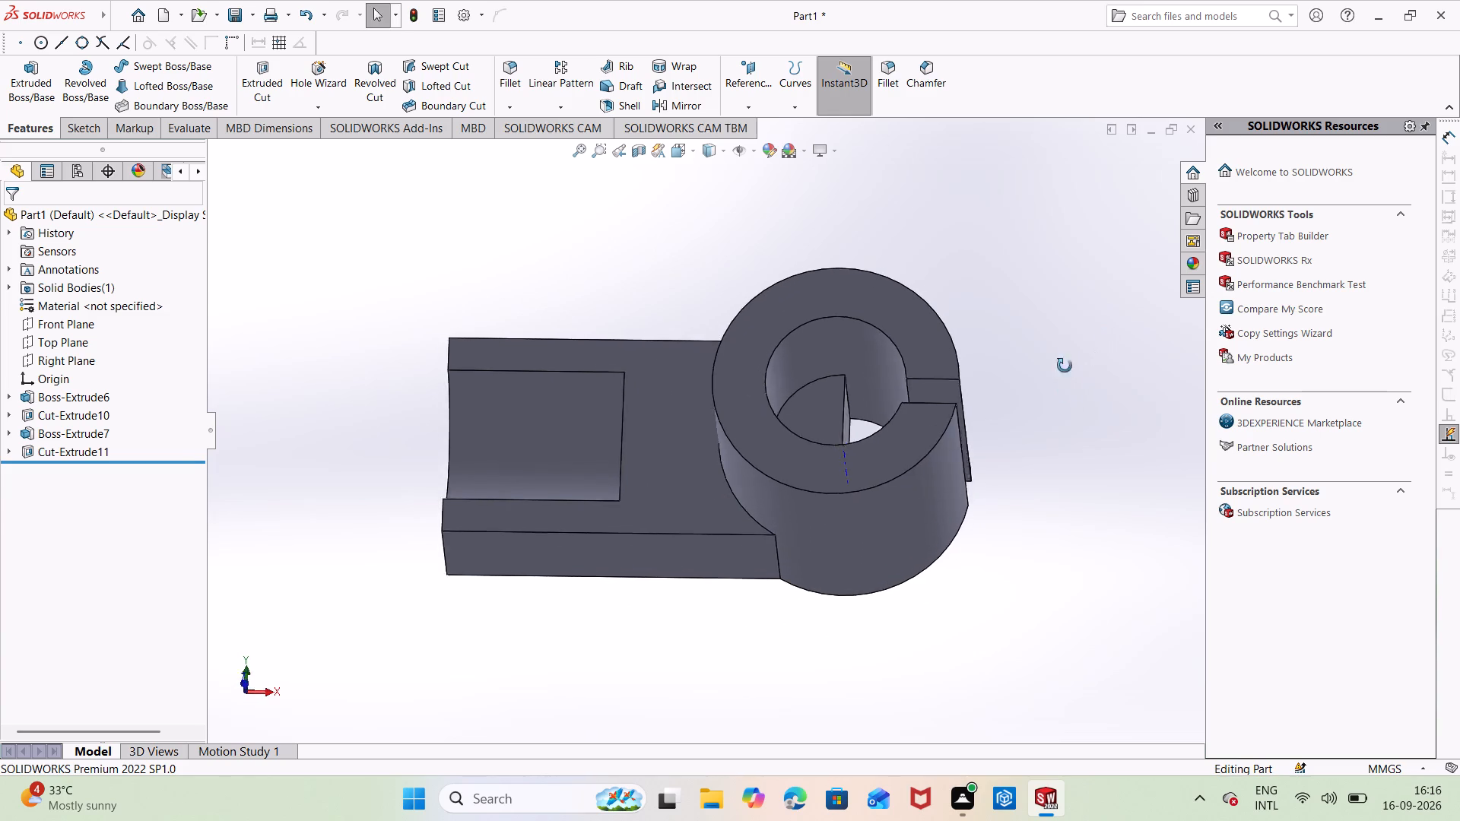
middle_click_drag(1065, 366, 1053, 400)
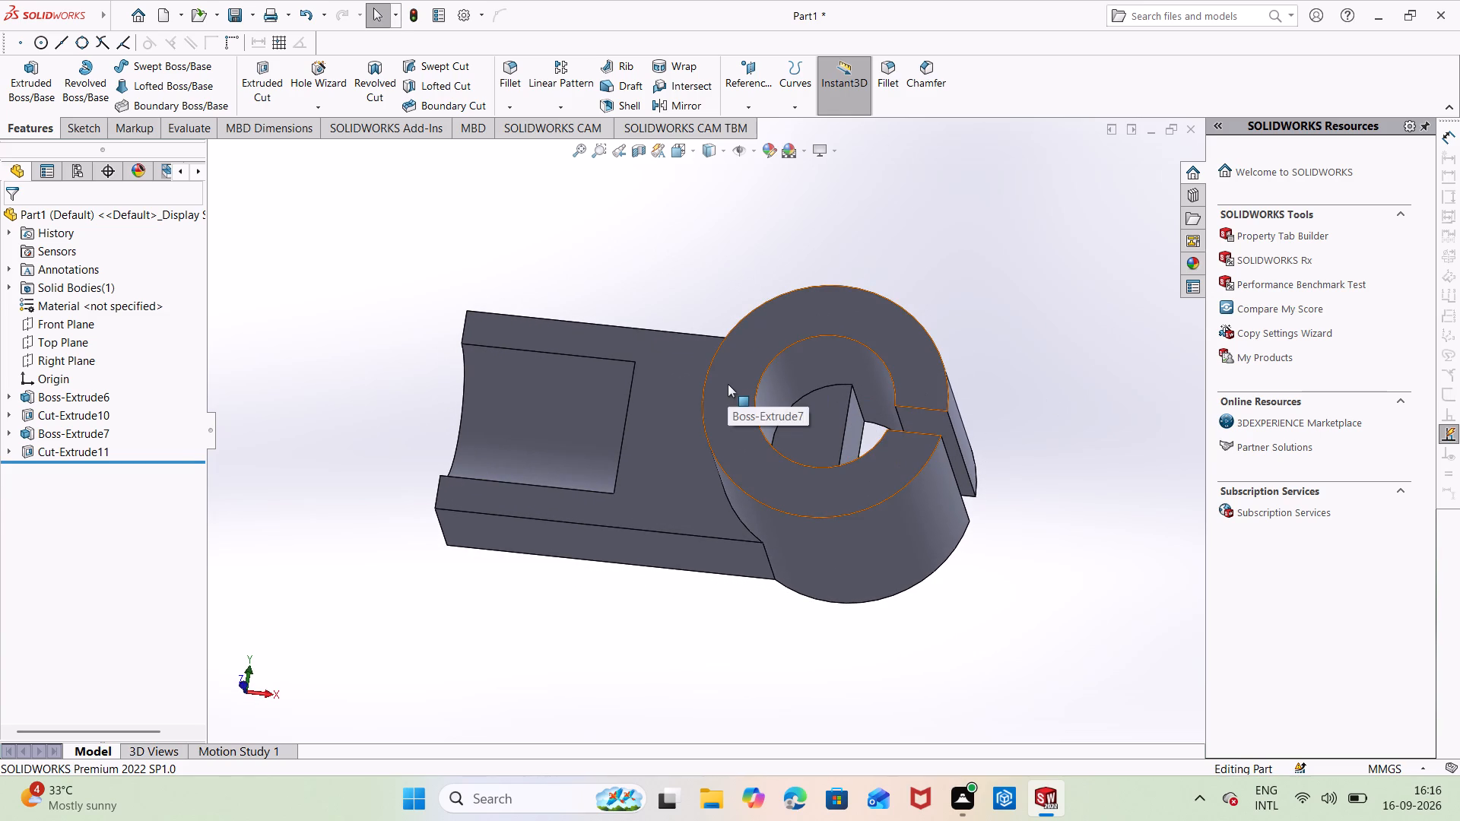
Save the part in the Documents folder as a SOLIDWORKS Part file named sw1.
key("ctrl+s")
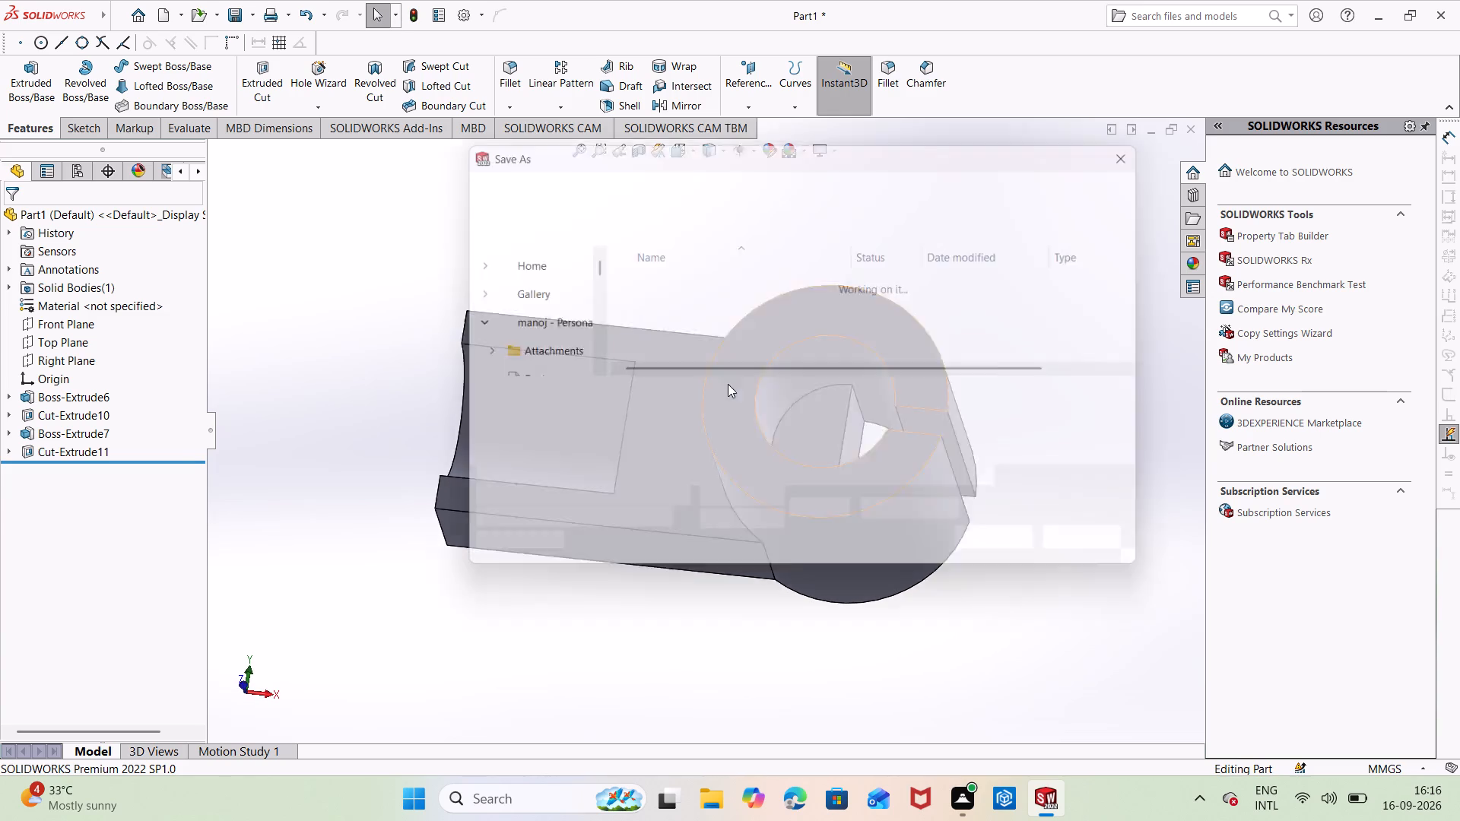
key("BackSpace")
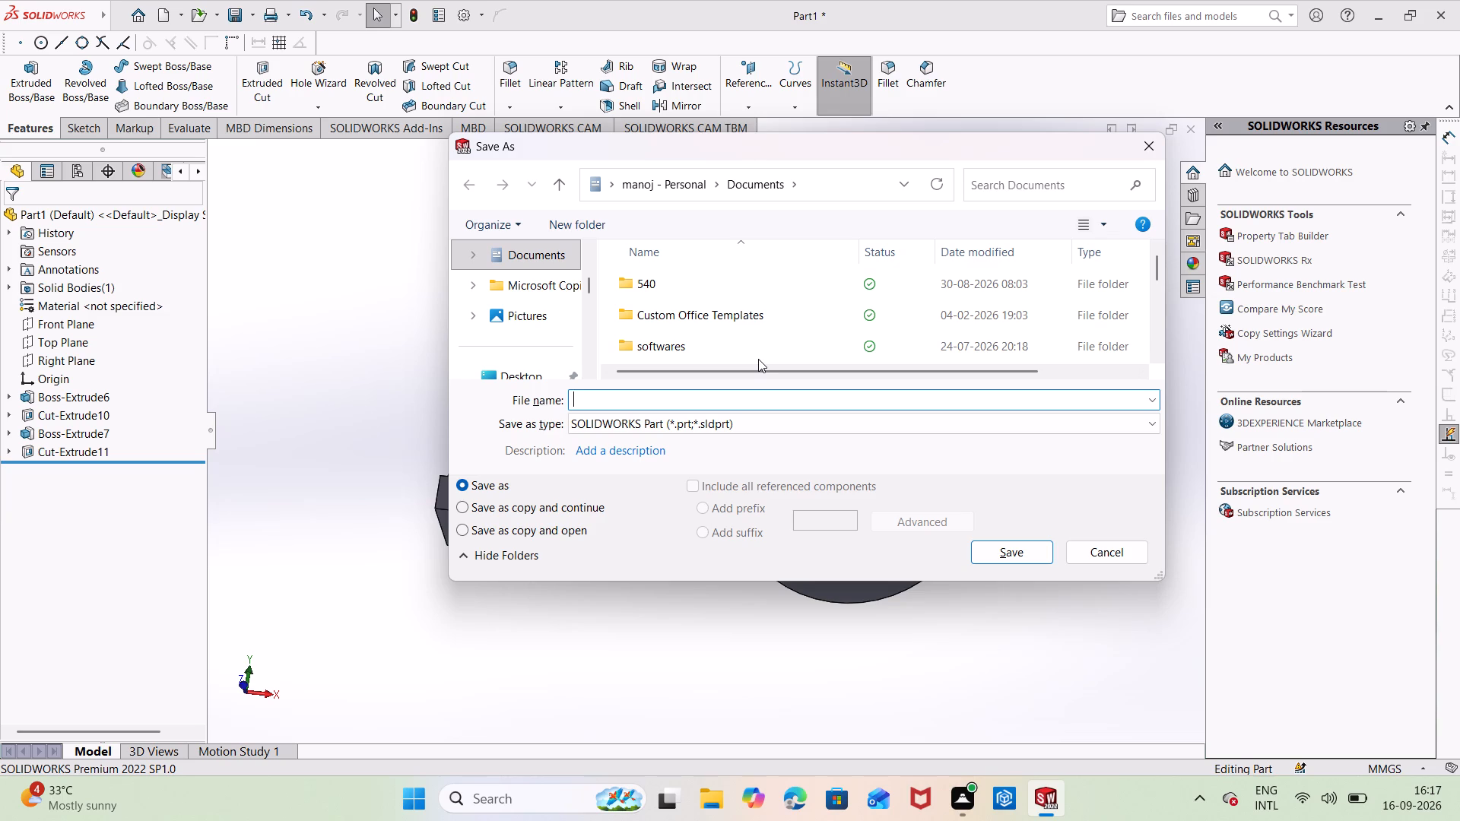
type("sw")
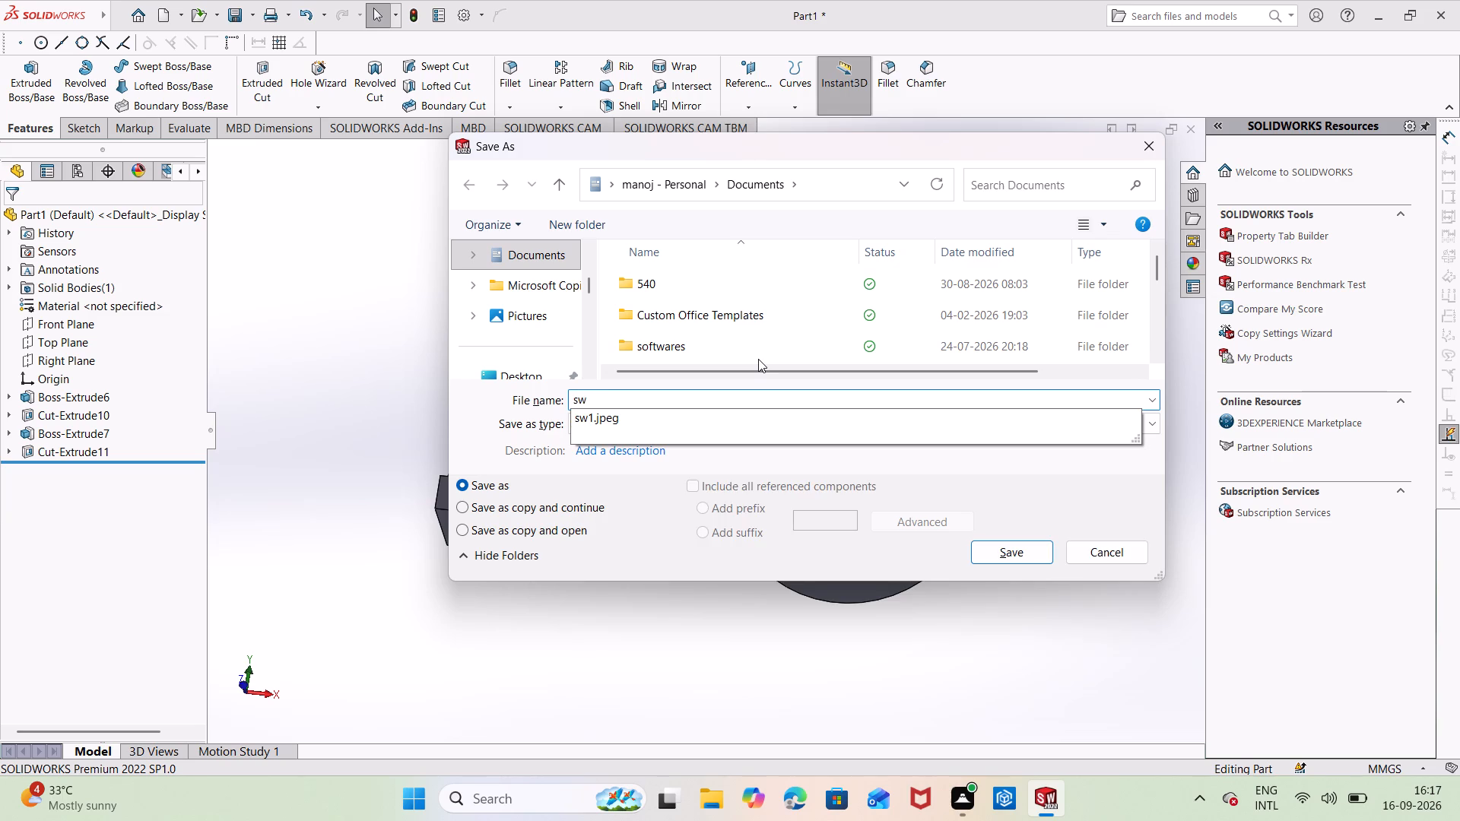
key("1")
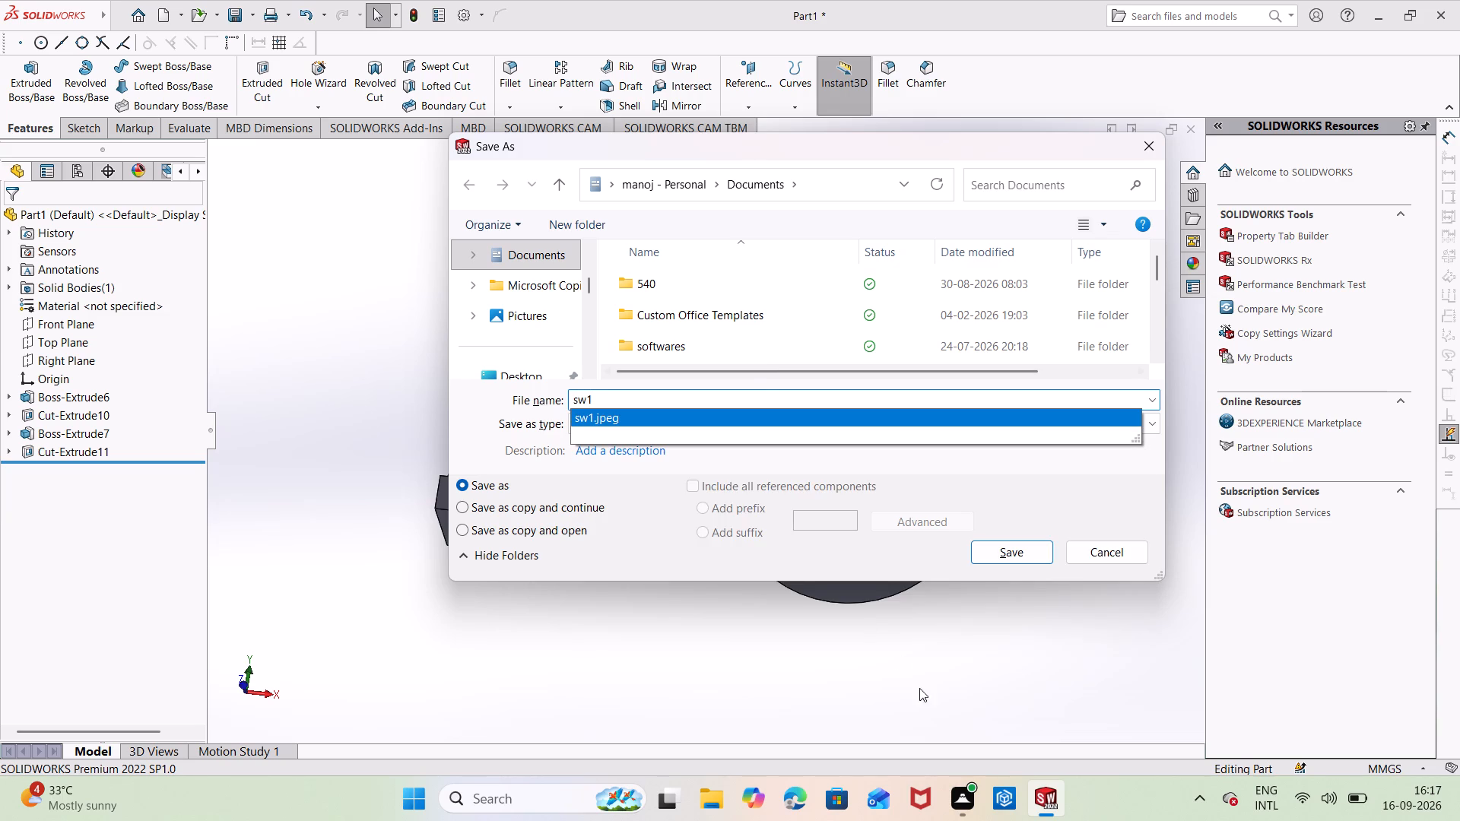
left_click(997, 547)
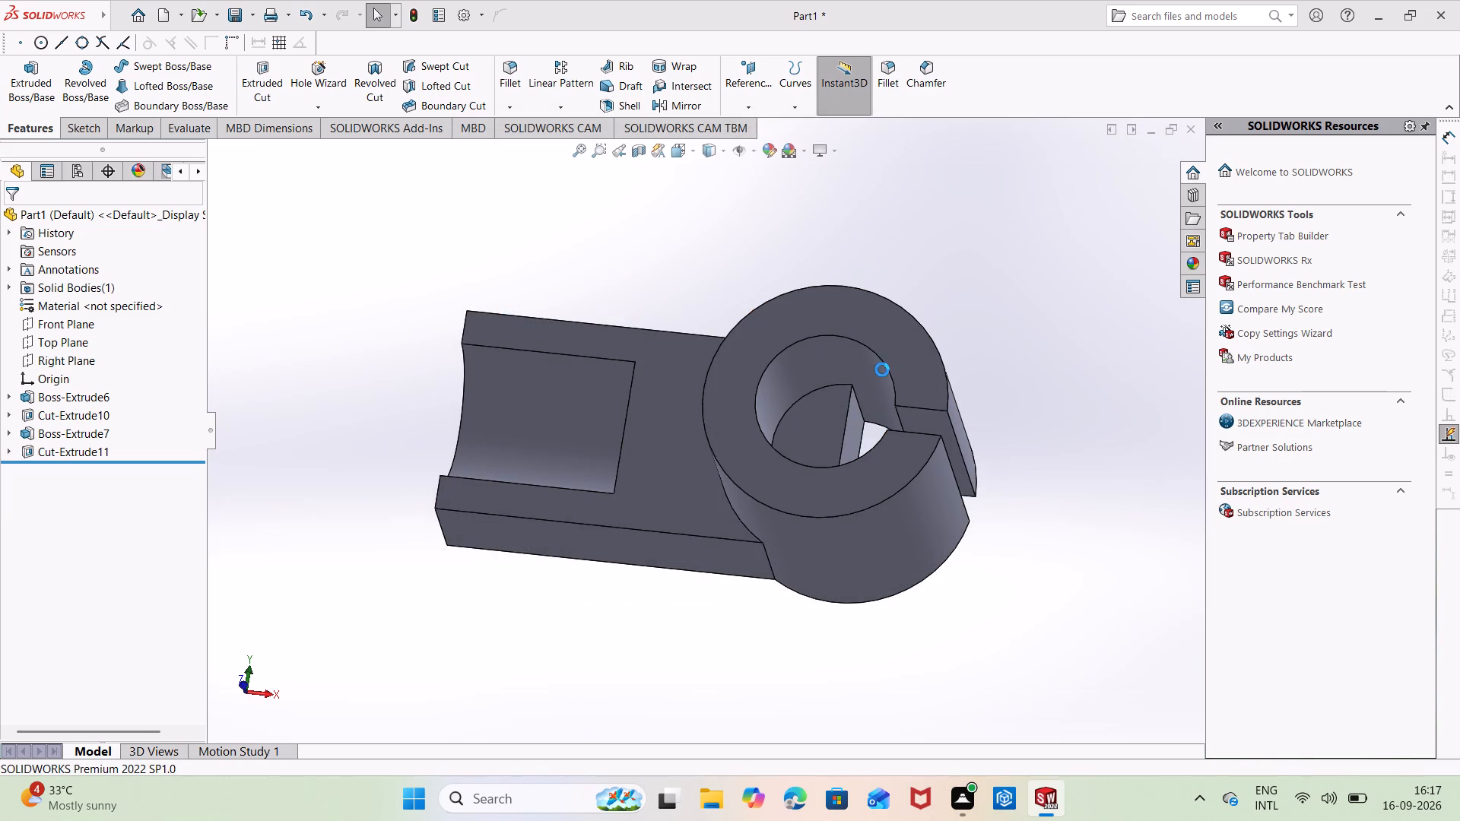